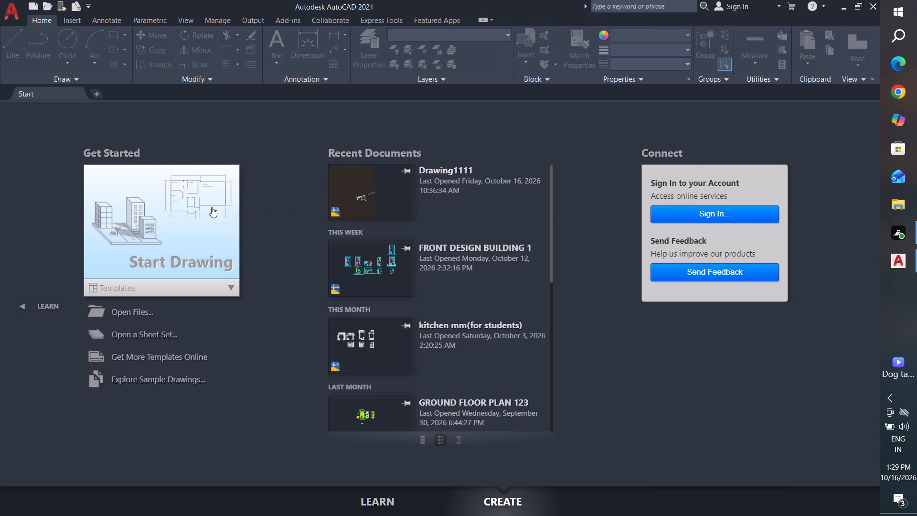
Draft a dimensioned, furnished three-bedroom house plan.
Start a new blank drawing.
double_click(175, 215)
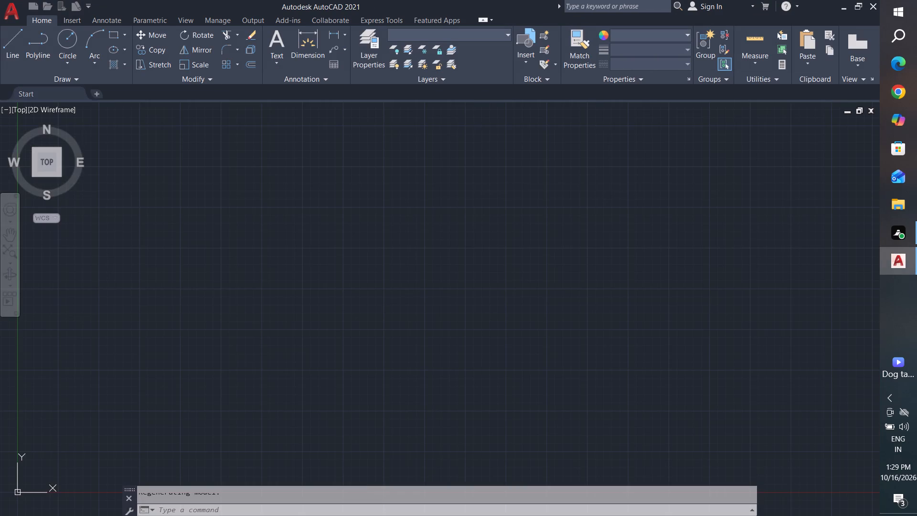
key("Escape")
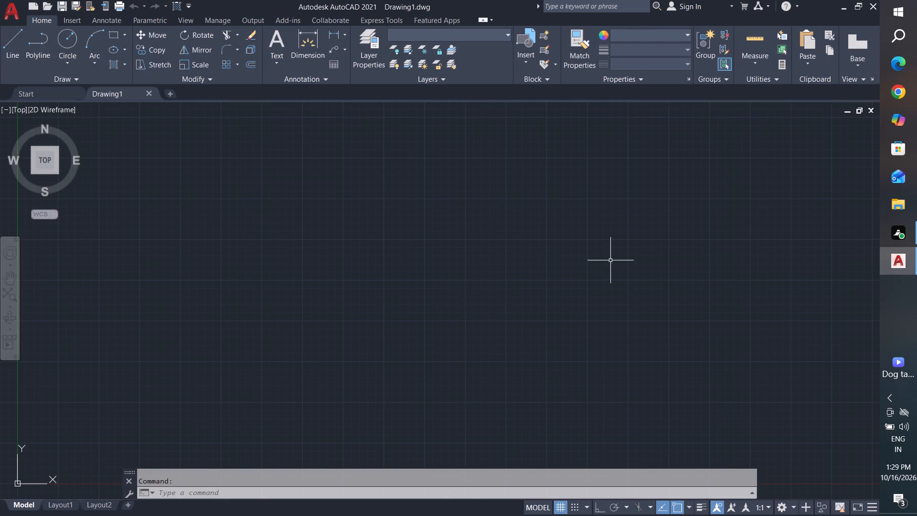
key("Escape")
key("Escape")
key("Escape")
key("Escape")
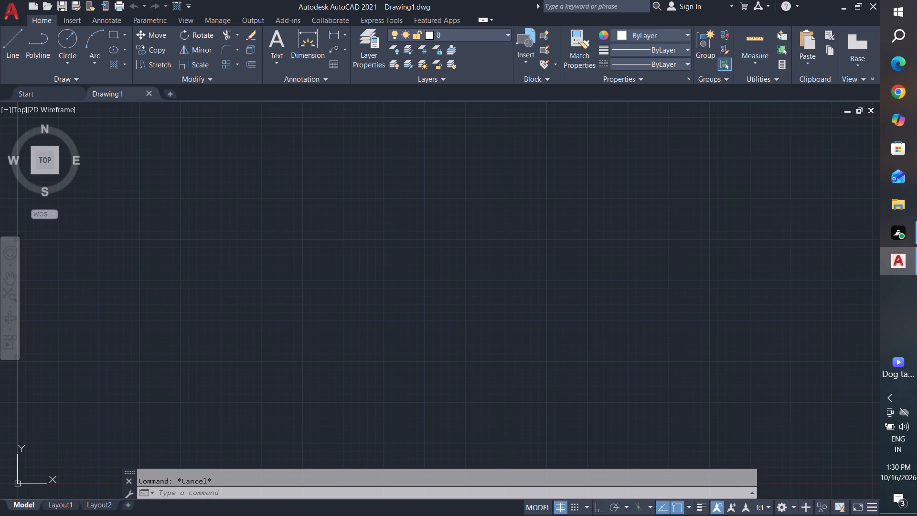
key("Escape")
Open the program options and apply the Open and Save settings with automatic saving and the log file kept on.
type("OP")
key("Return")
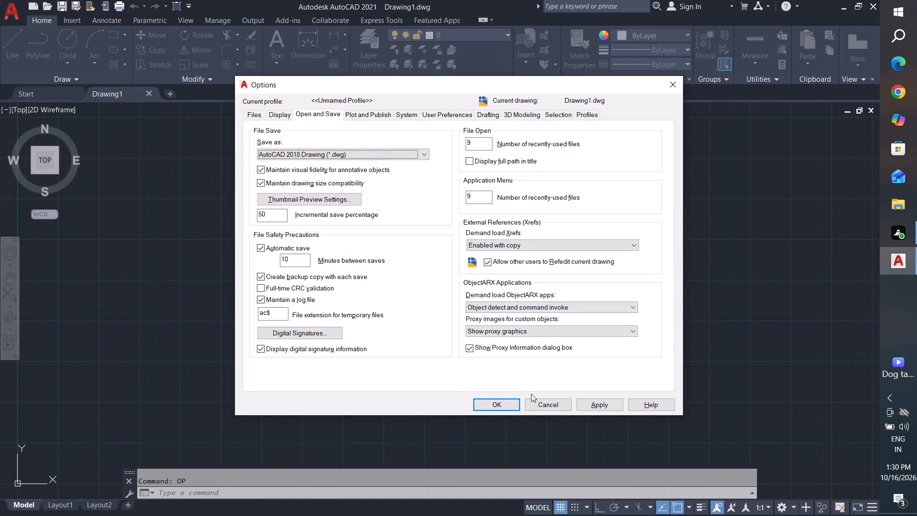
left_click(608, 402)
left_click(501, 403)
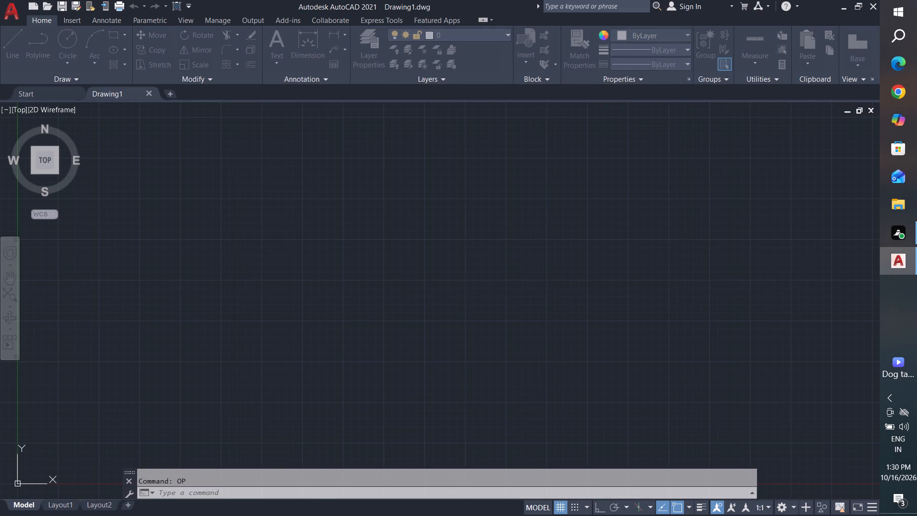
Run LOGFILEMODE and accept the value 1.
type("LOG")
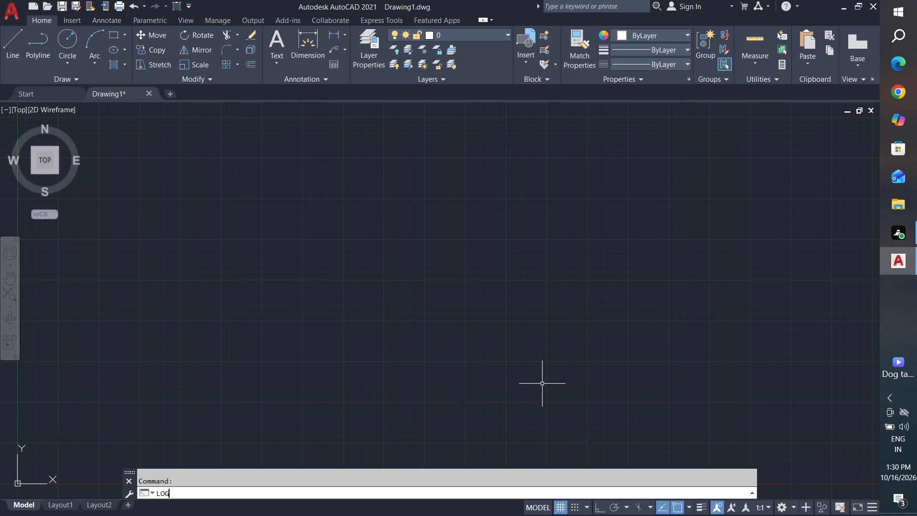
type("FILEMOOD")
key("Return")
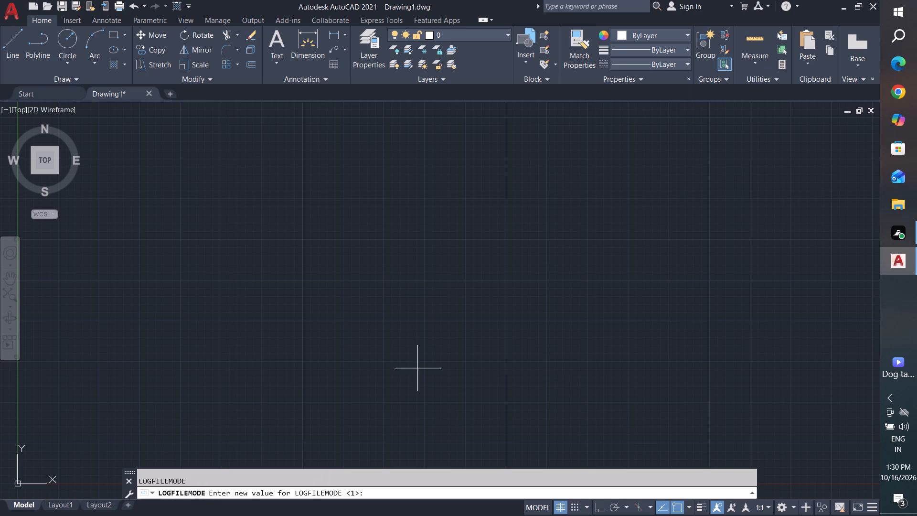
key("Return")
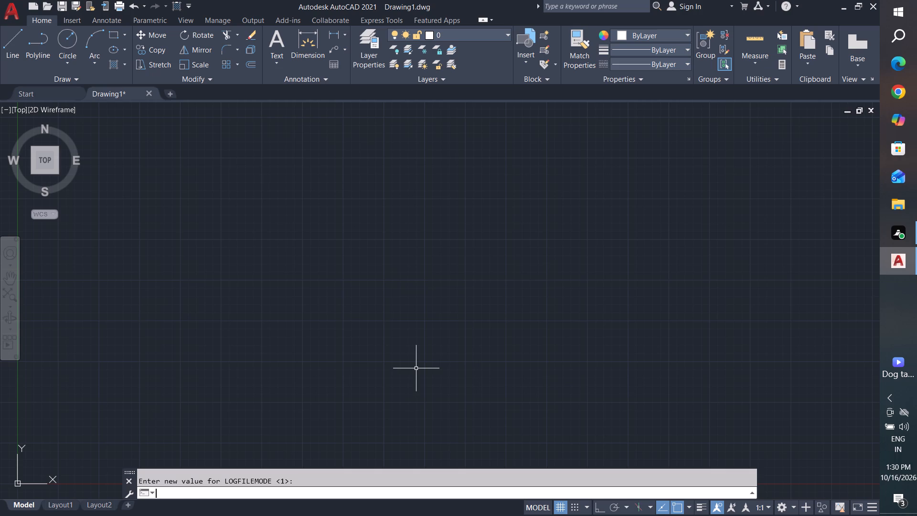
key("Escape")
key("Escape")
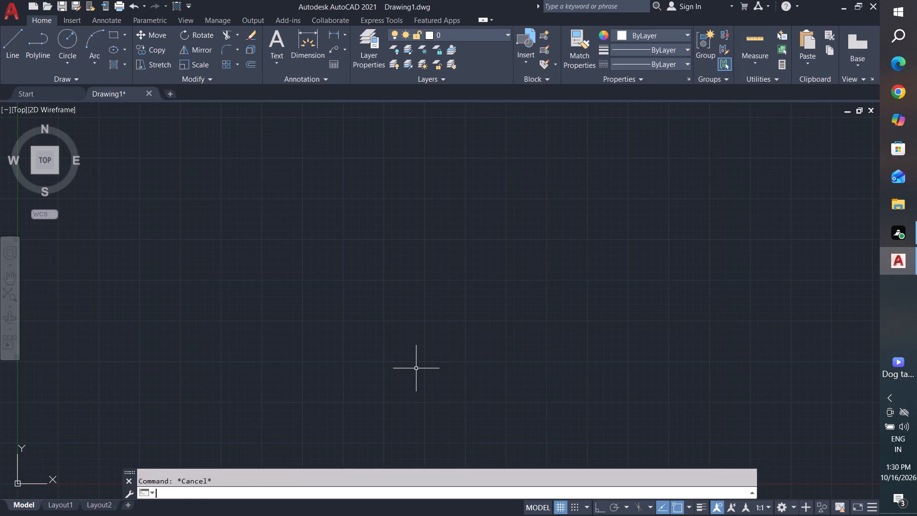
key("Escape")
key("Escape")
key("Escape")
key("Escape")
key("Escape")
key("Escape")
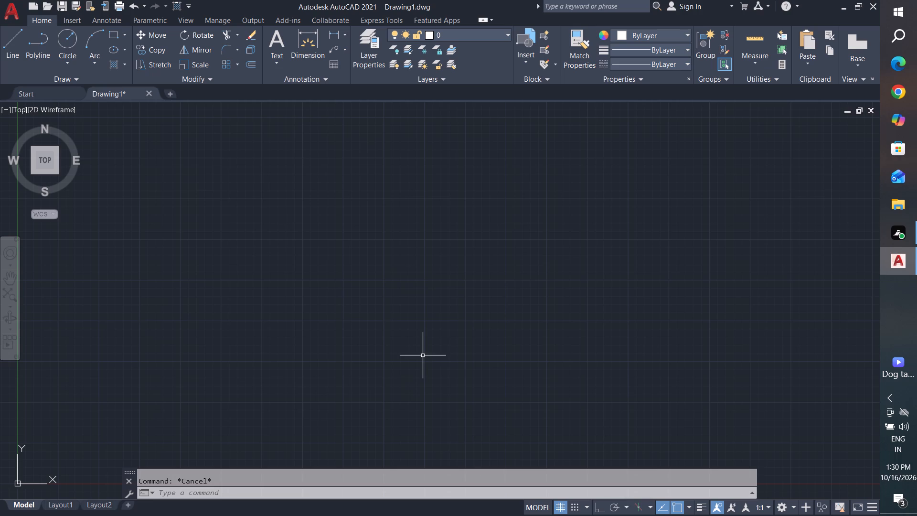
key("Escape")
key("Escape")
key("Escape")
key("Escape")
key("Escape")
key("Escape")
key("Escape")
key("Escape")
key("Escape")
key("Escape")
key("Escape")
Create a layer named WALL in the Layer Properties Manager and give it yellow index color 50.
type("LA")
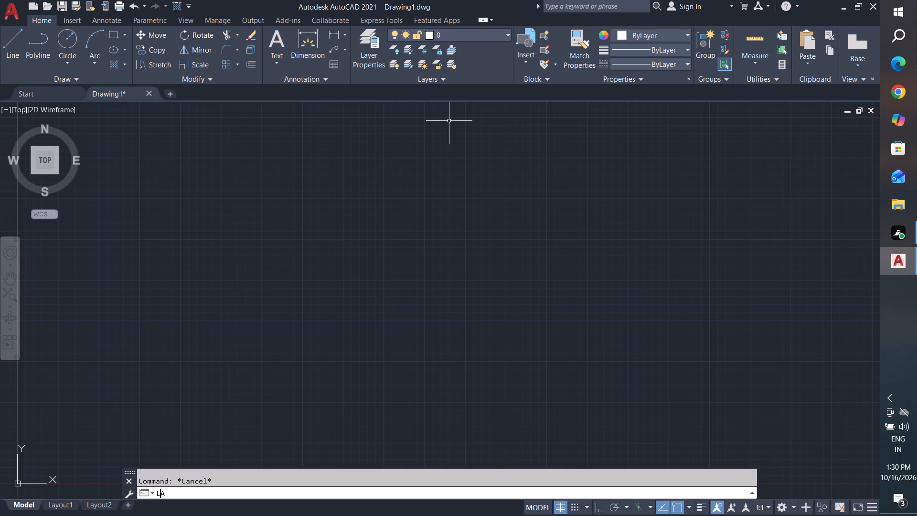
key("Return")
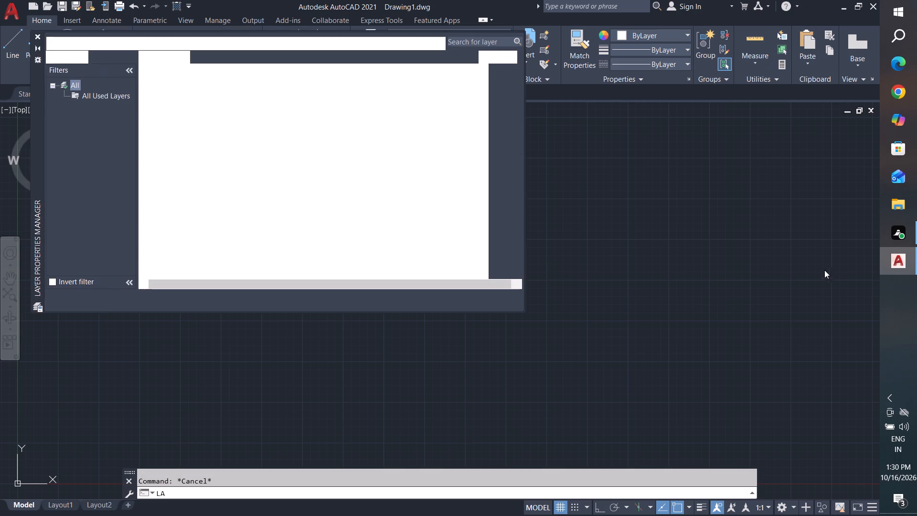
left_click(146, 54)
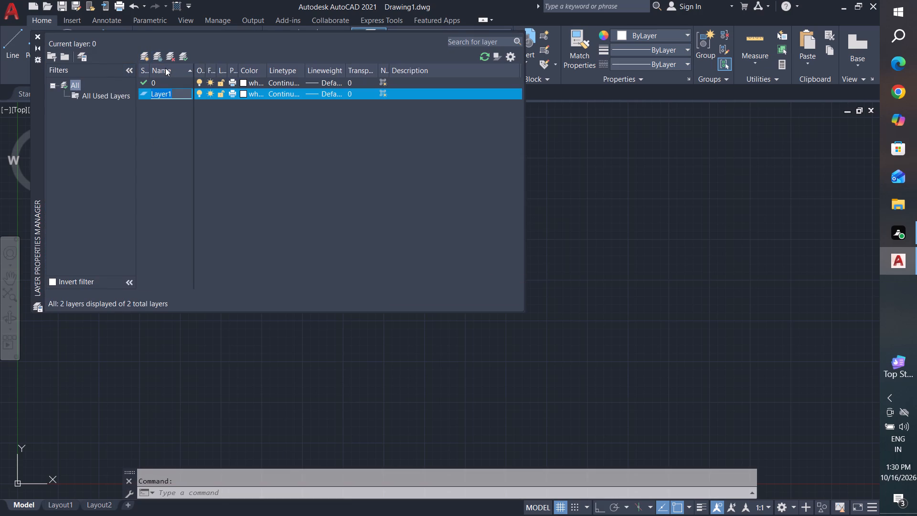
key("BackSpace")
key("BackSpace")
key("BackSpace")
key("BackSpace")
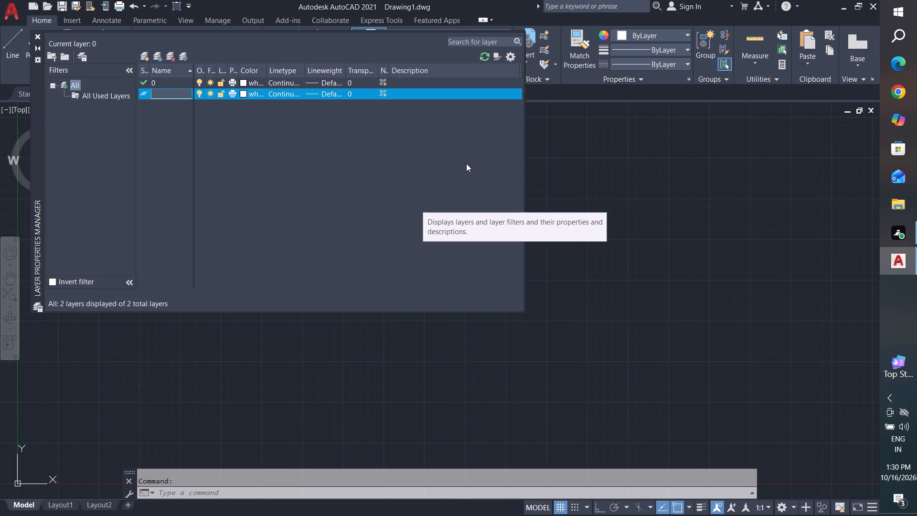
type("WAL")
key("l")
left_click(244, 93)
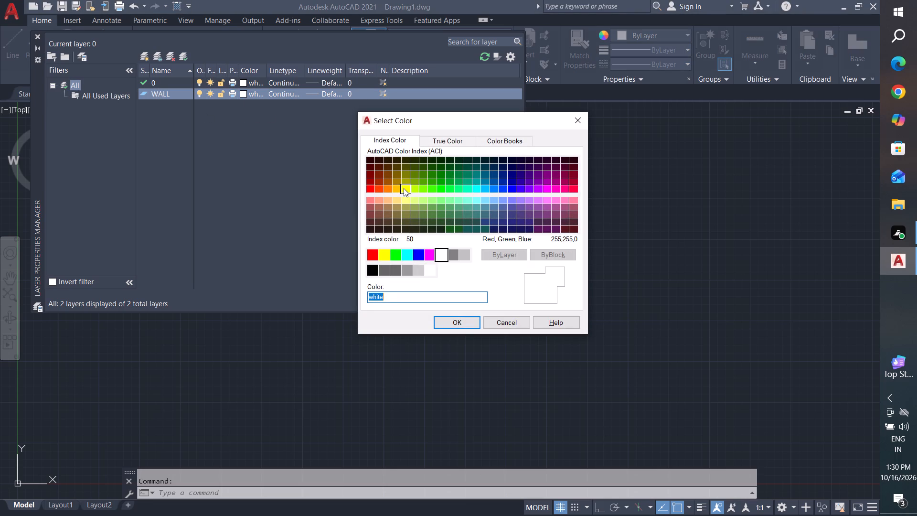
left_click(404, 188)
left_click(464, 322)
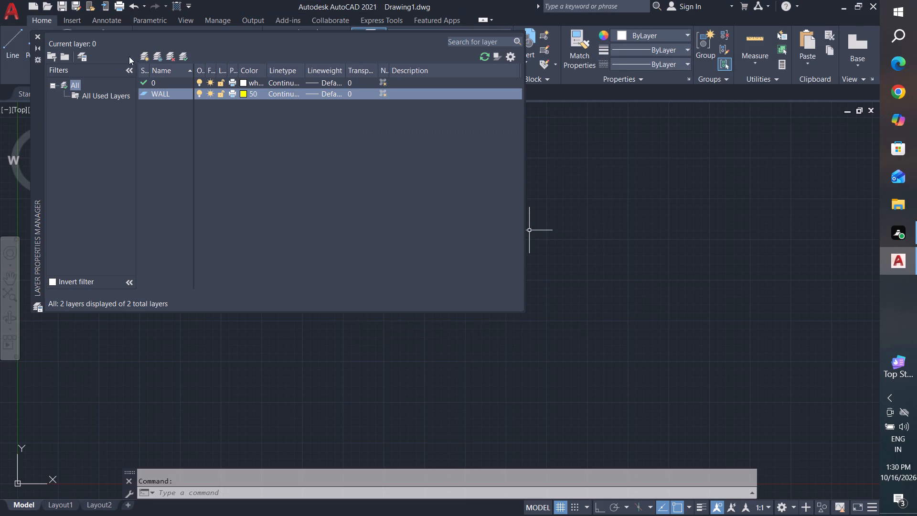
Create a layer named WINDOW and set its color to red.
left_click(141, 55)
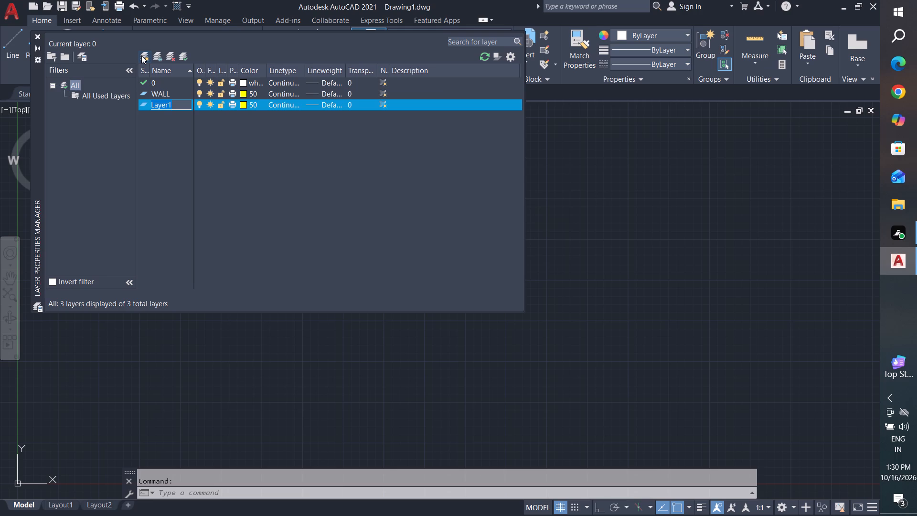
key("BackSpace")
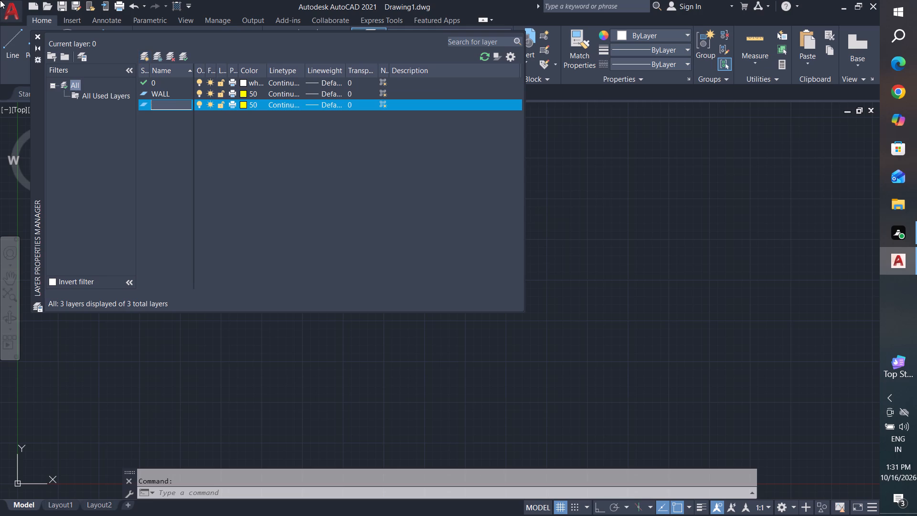
key("BackSpace")
key("BackSpace")
type("WO")
key("BackSpace")
type("INDOW")
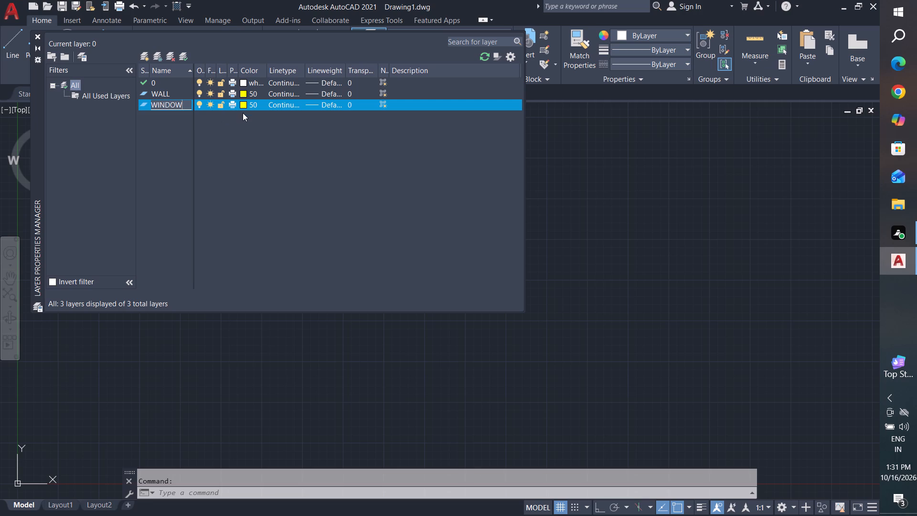
left_click(241, 105)
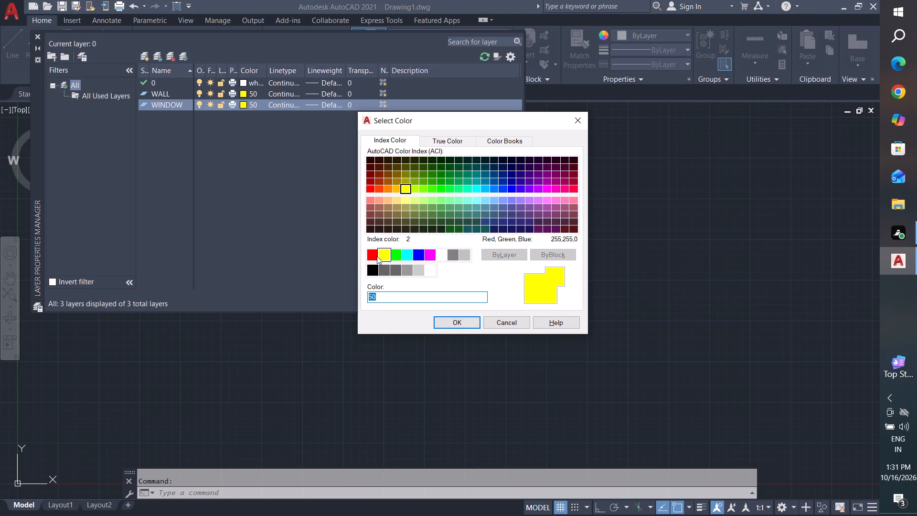
left_click(374, 256)
left_click(464, 322)
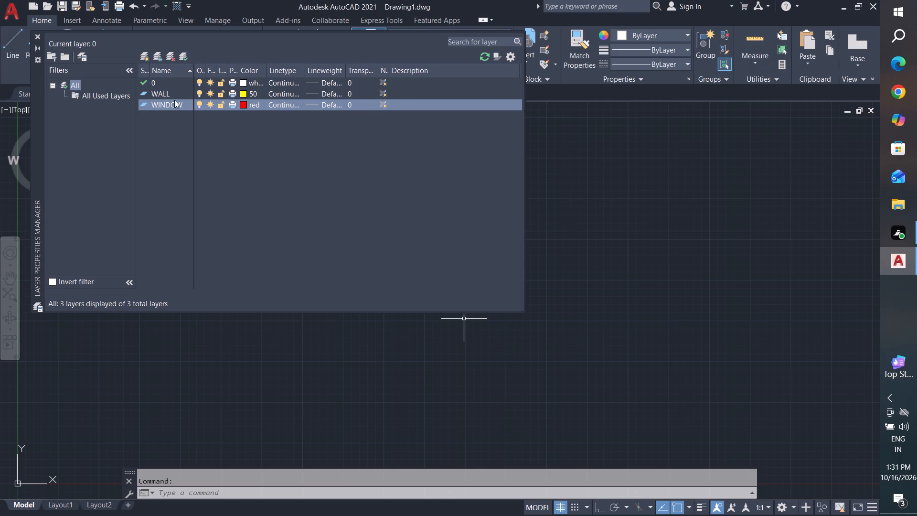
Create a layer named DOOR and set its color to green.
left_click(145, 56)
key("BackSpace")
key("BackSpace")
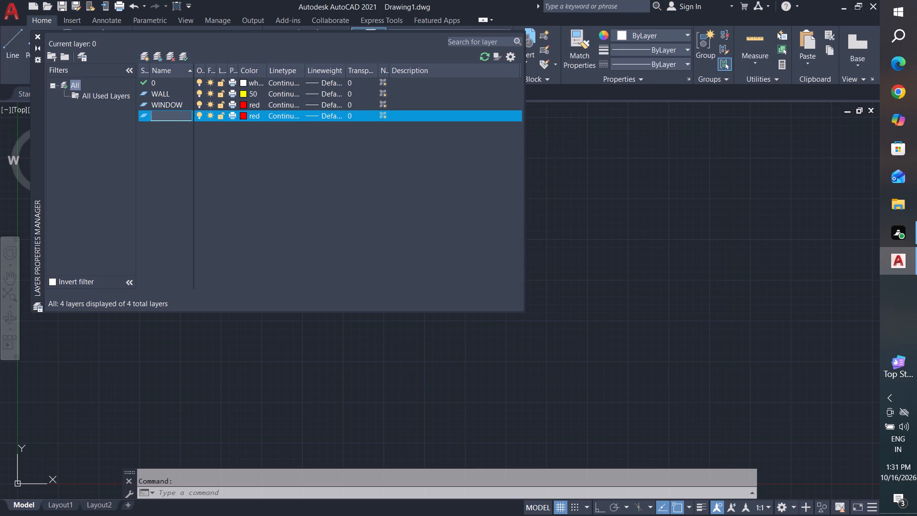
key("BackSpace")
type("DOOR")
left_click(246, 119)
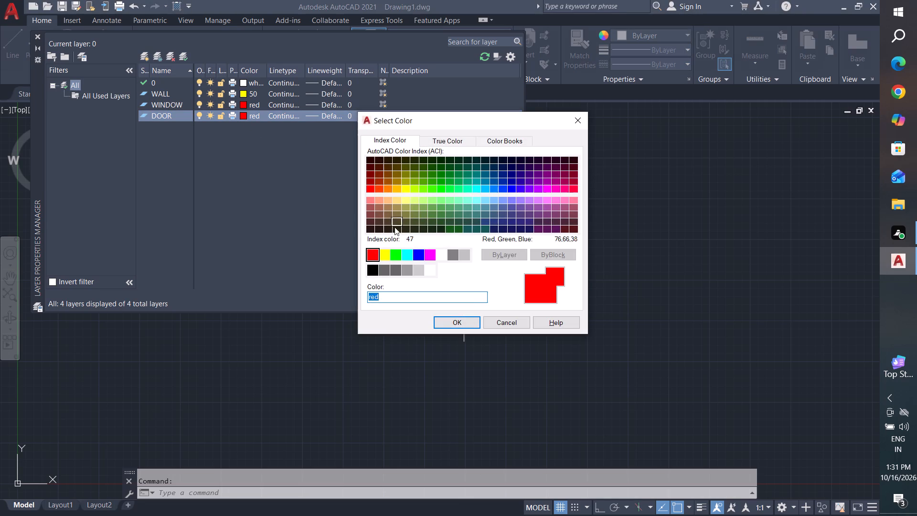
left_click(397, 256)
left_click(450, 323)
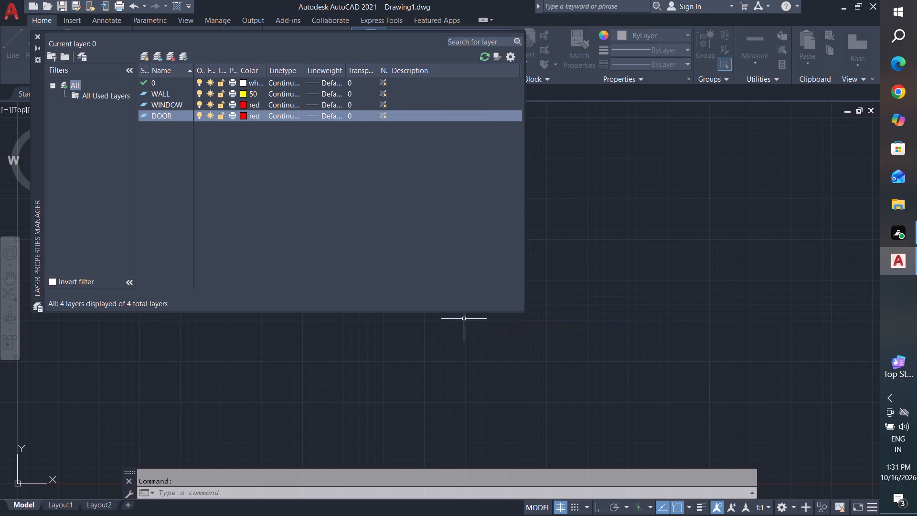
Create a layer named STAIR and set its color to index color 11.
left_click(147, 55)
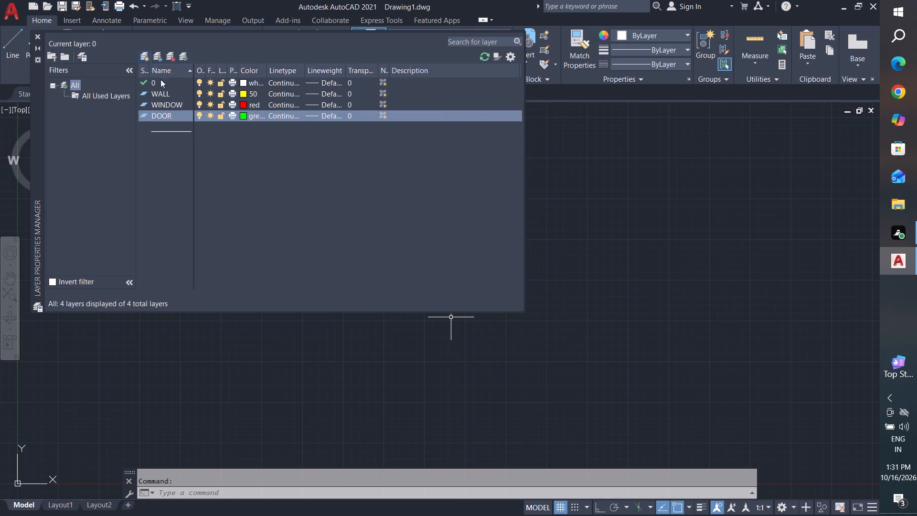
key("BackSpace")
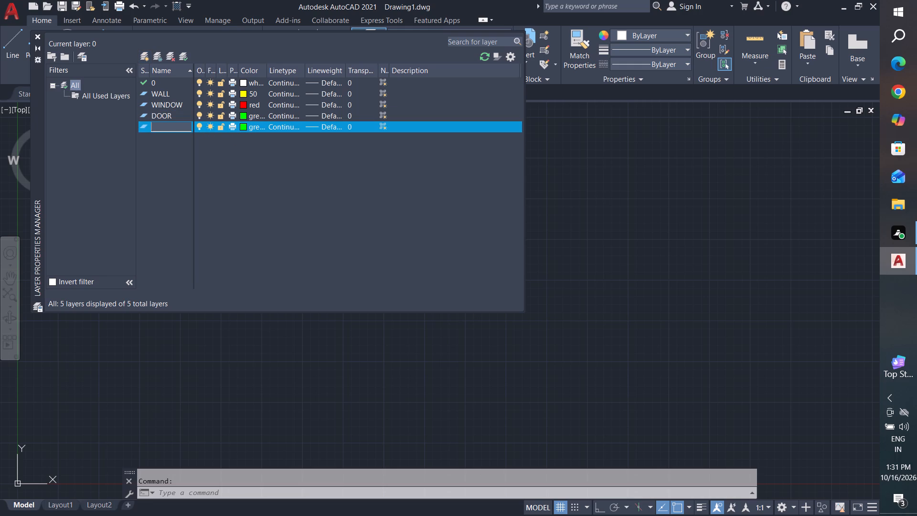
key("BackSpace")
key("BackSpace")
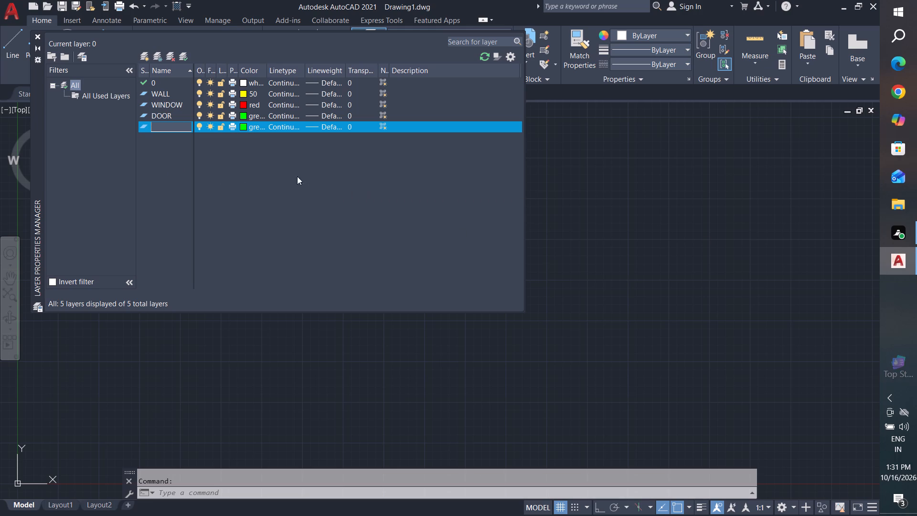
type("ST")
type("AI")
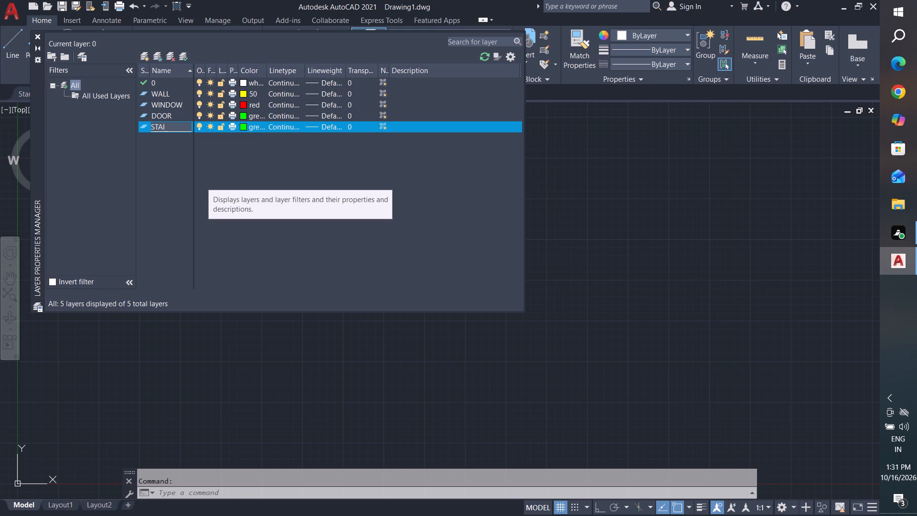
key("e")
key("BackSpace")
key("r")
left_click(245, 127)
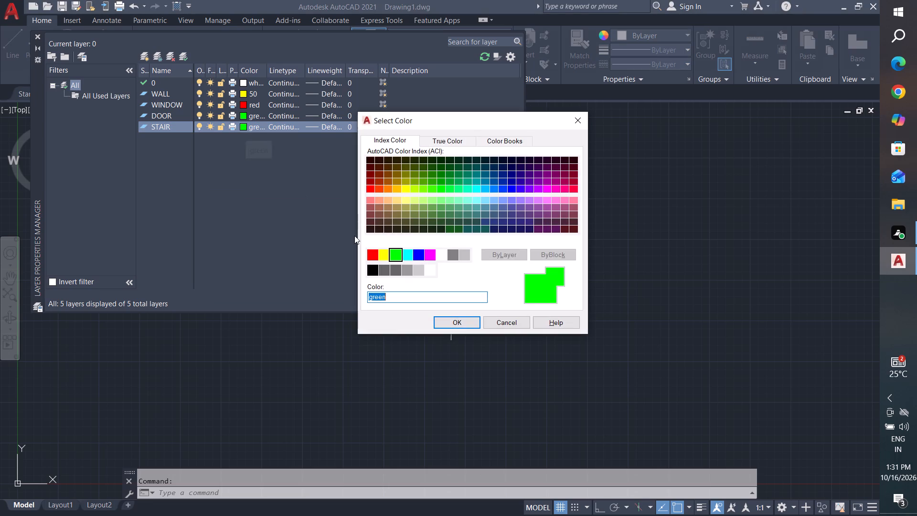
left_click(370, 200)
left_click(458, 316)
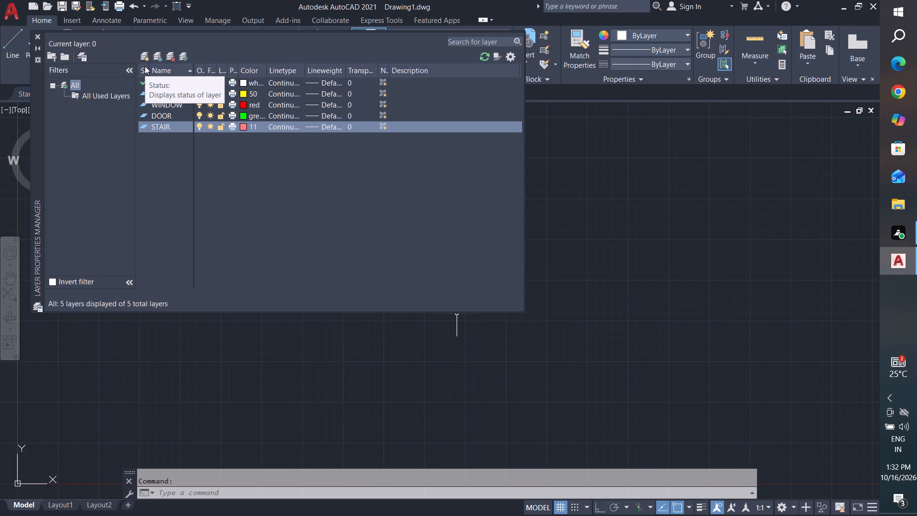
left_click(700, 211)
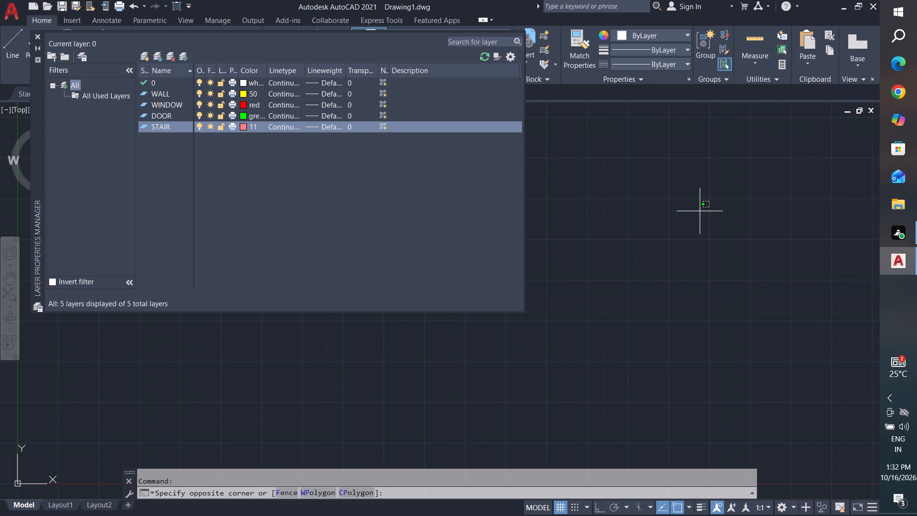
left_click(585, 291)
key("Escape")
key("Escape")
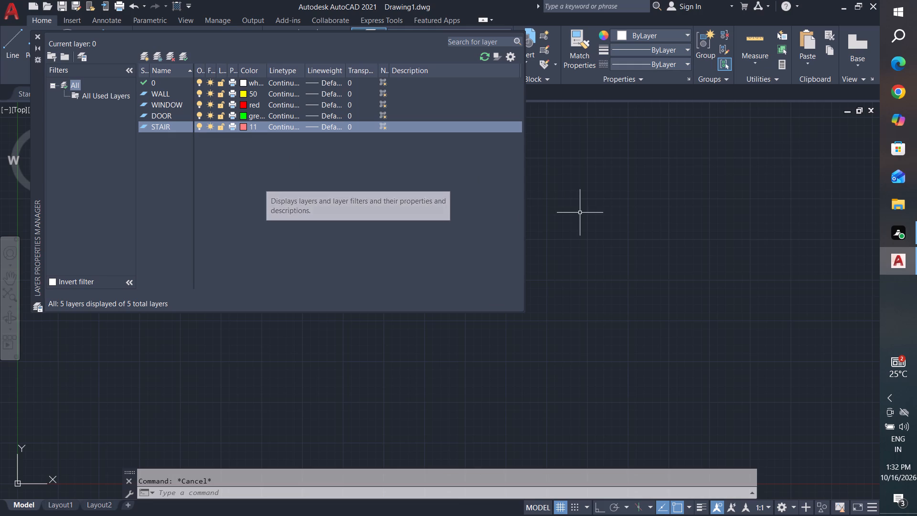
Create a layer named FURNITURE, set its color to blue, and close the Layer Properties Manager.
left_click(146, 53)
key("BackSpace")
key("BackSpace")
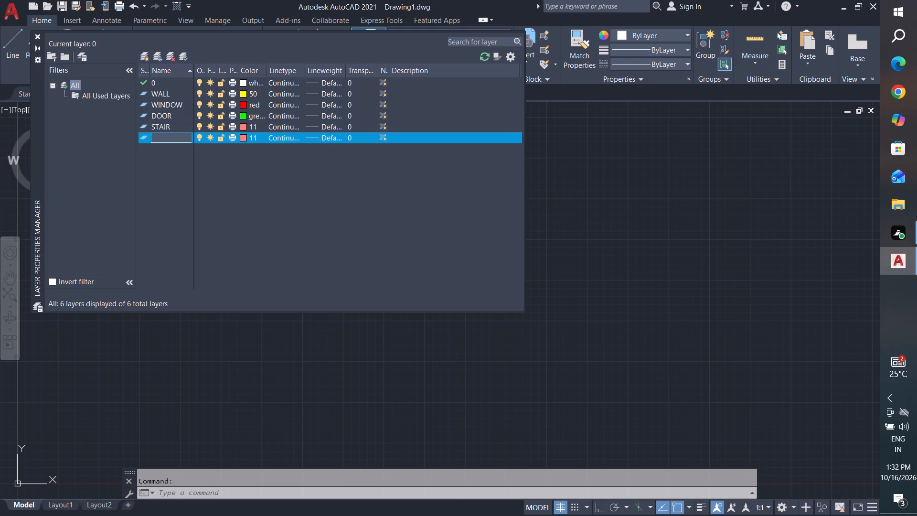
type("FURNI")
type("TURE")
key("space")
left_click(244, 138)
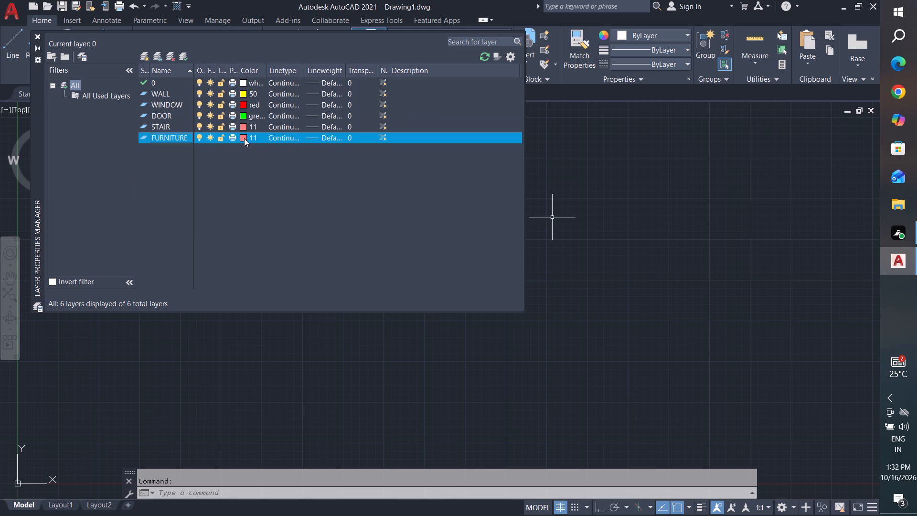
left_click(422, 254)
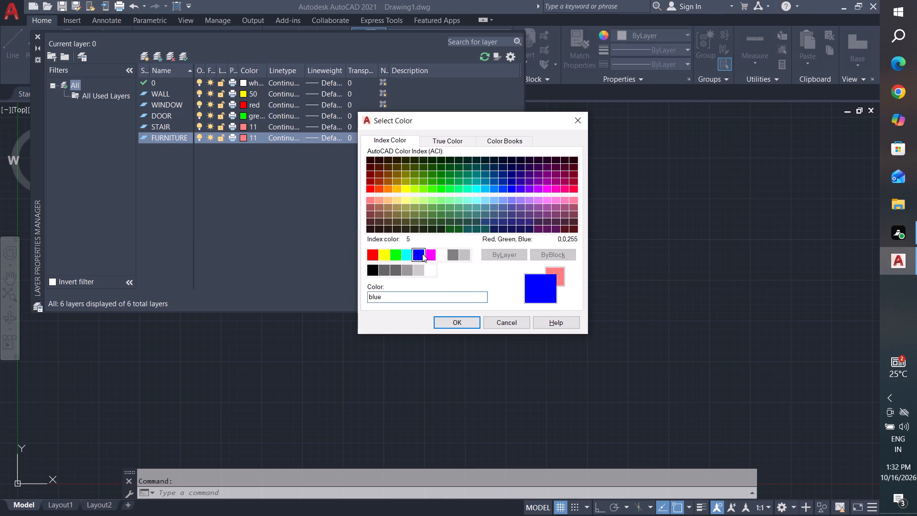
left_click(466, 324)
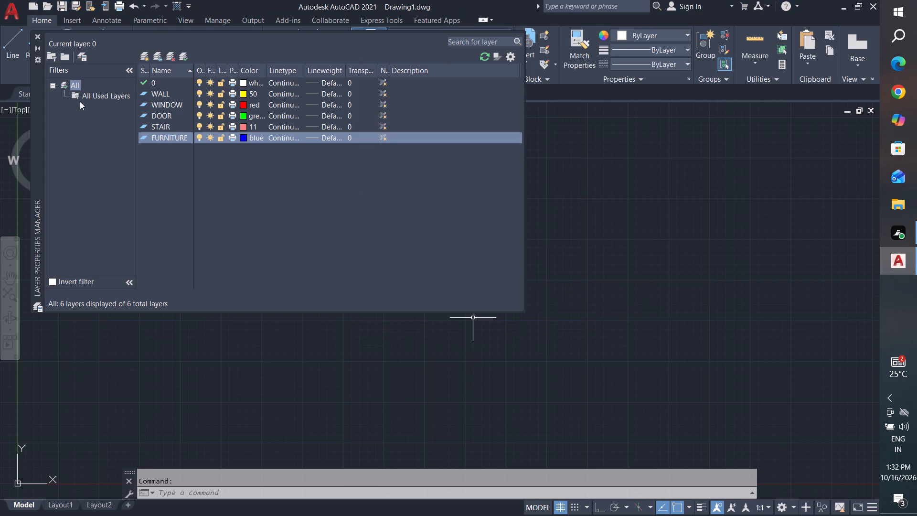
left_click(41, 37)
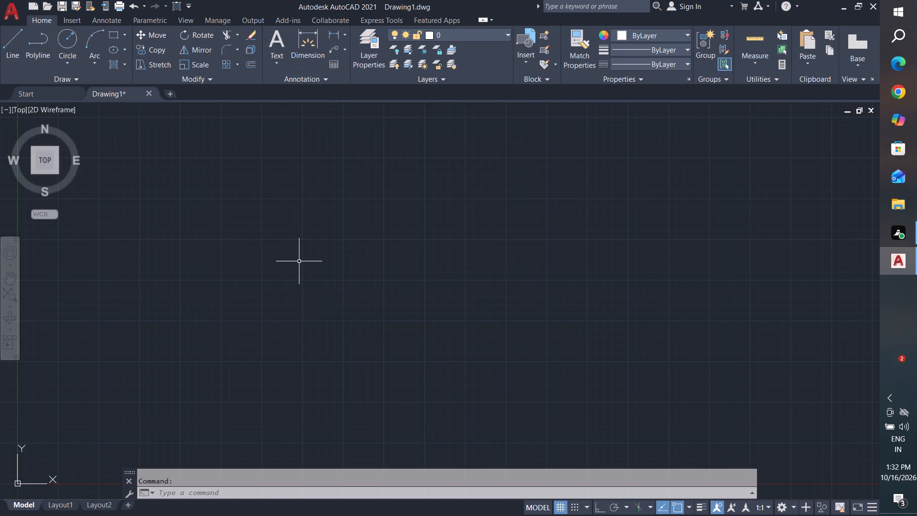
Make WALL the current layer and leave the Line command without drawing anything.
key("Escape")
key("Escape")
key("Escape")
key("Escape")
key("l")
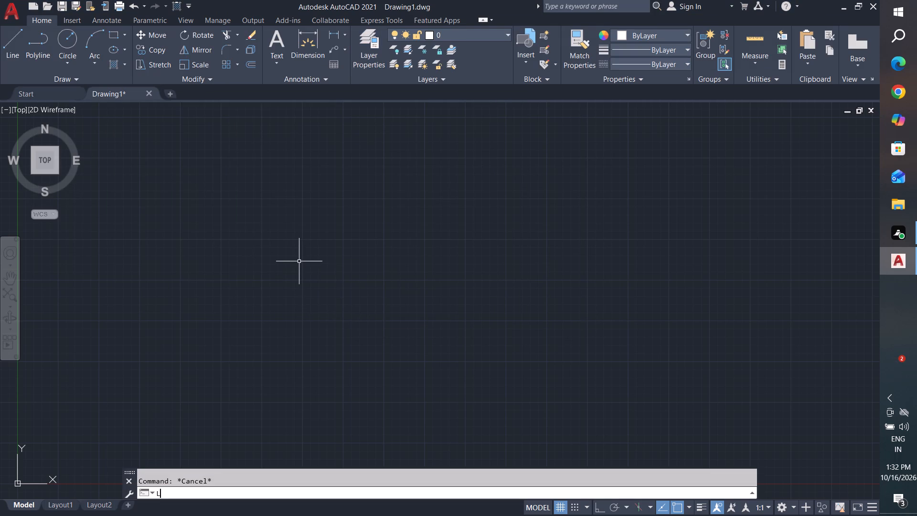
key("Return")
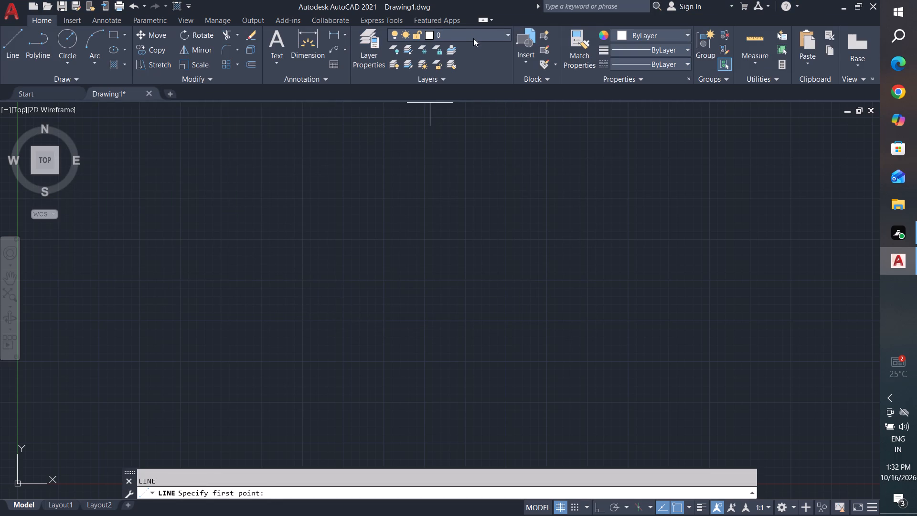
left_click(474, 35)
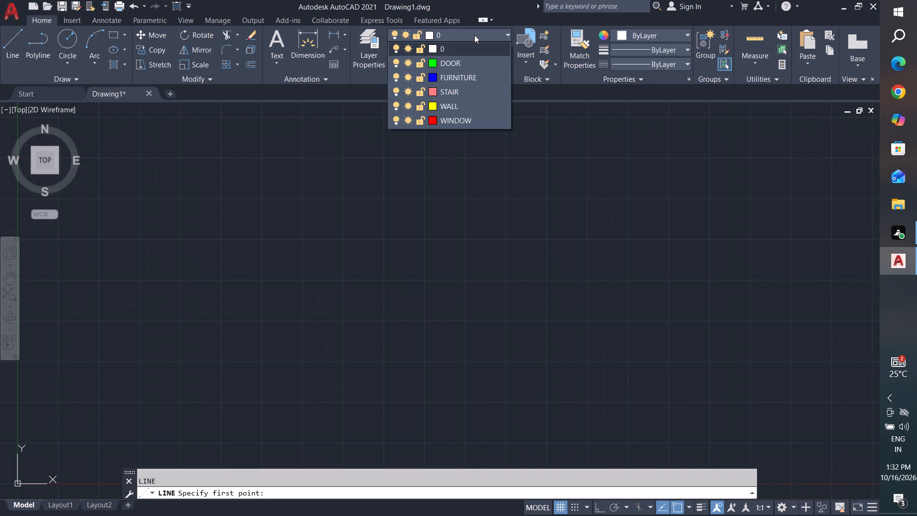
left_click(479, 110)
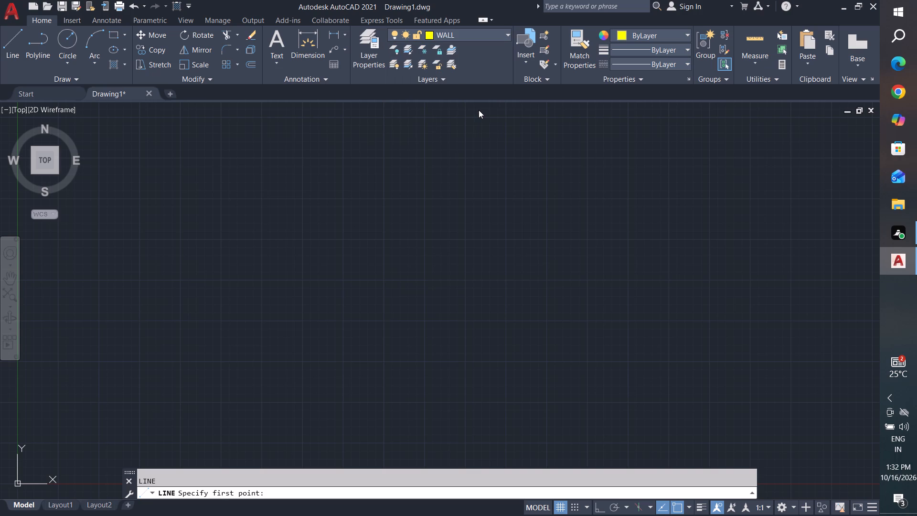
key("Escape")
key("Escape")
key("Escape")
key("Escape")
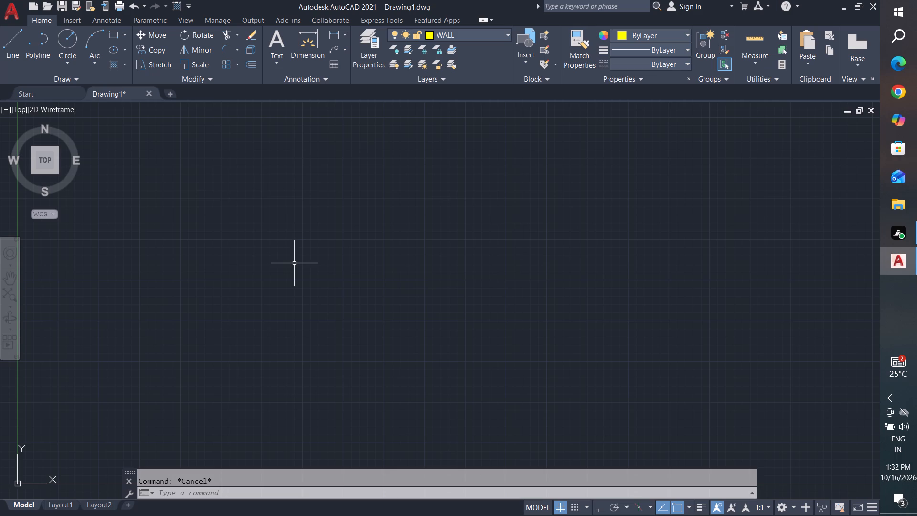
Start the Line command and turn on Ortho mode.
key("l")
key("Return")
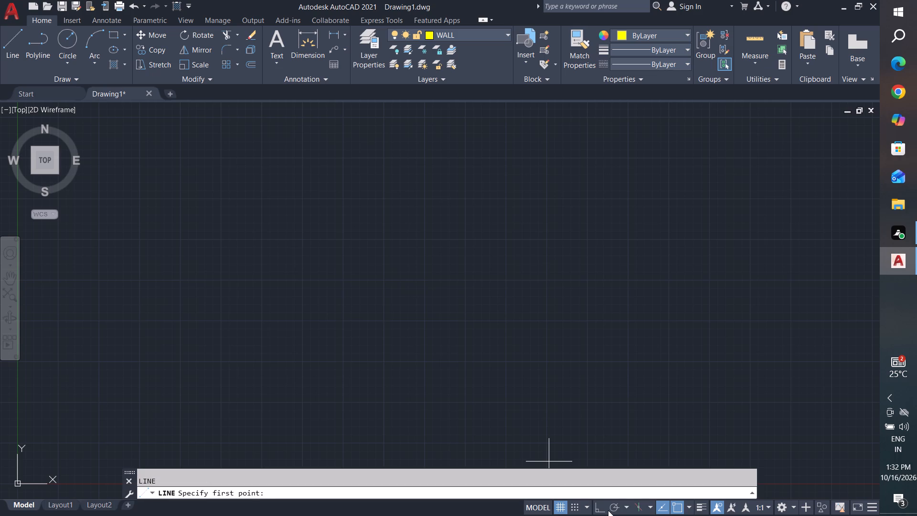
left_click(601, 510)
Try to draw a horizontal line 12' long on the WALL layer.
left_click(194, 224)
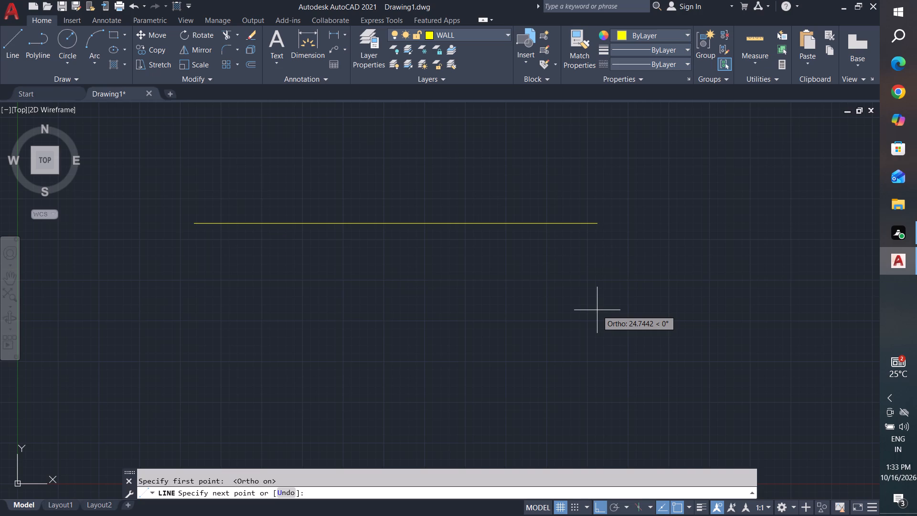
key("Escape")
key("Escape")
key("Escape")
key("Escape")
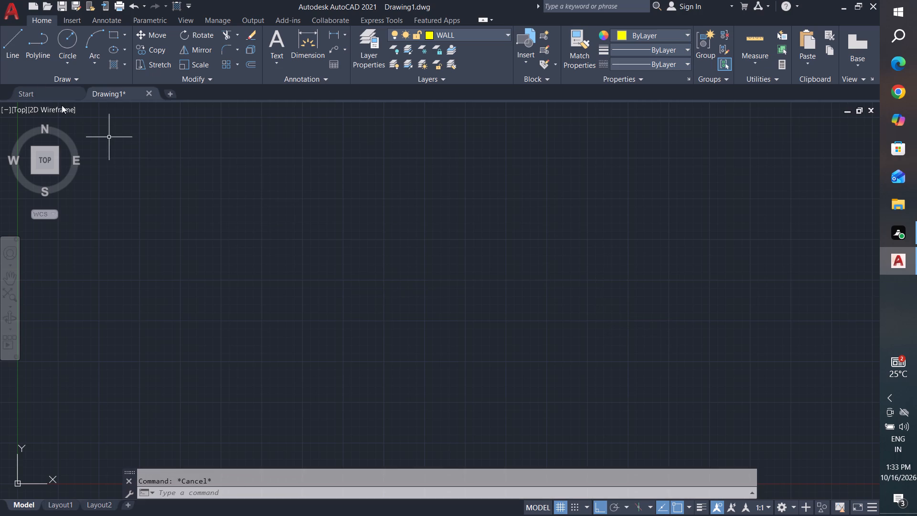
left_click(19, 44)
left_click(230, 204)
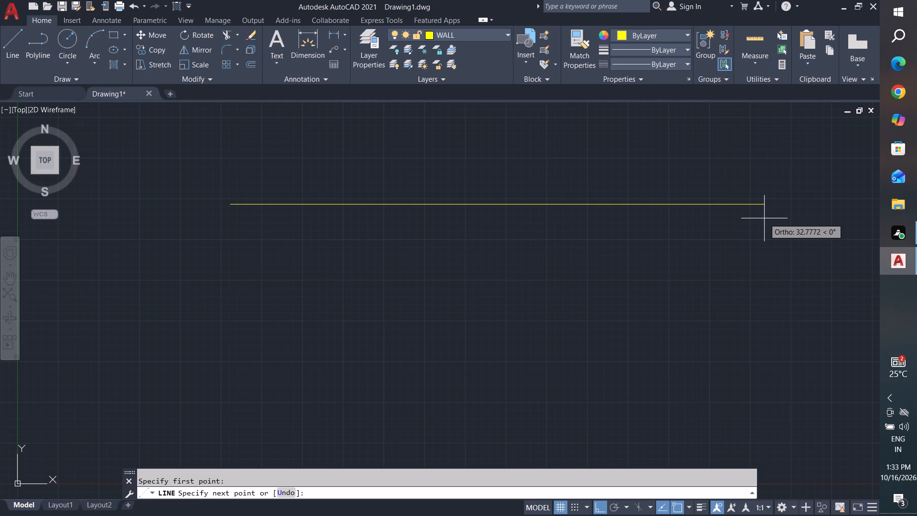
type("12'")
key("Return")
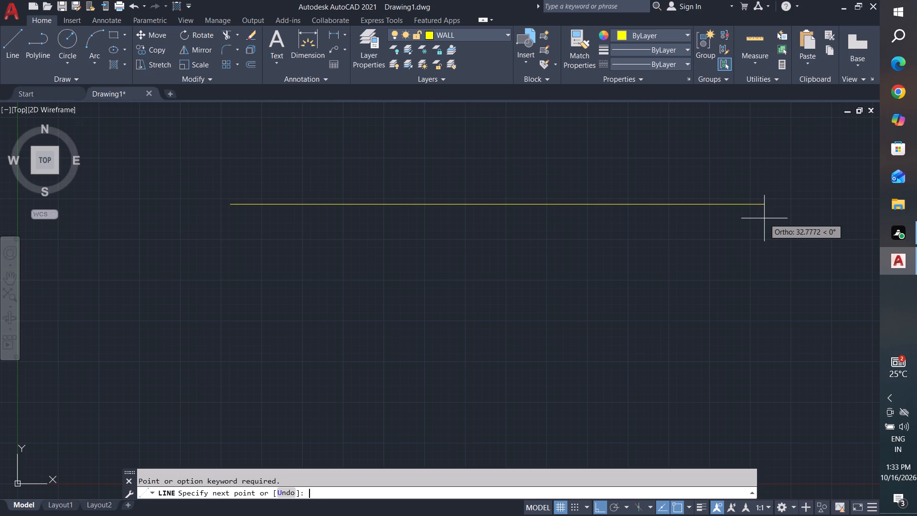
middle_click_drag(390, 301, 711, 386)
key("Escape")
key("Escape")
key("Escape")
Set the drawing's length units to Engineering with a precision of 0'-0".
type("UN")
key("Return")
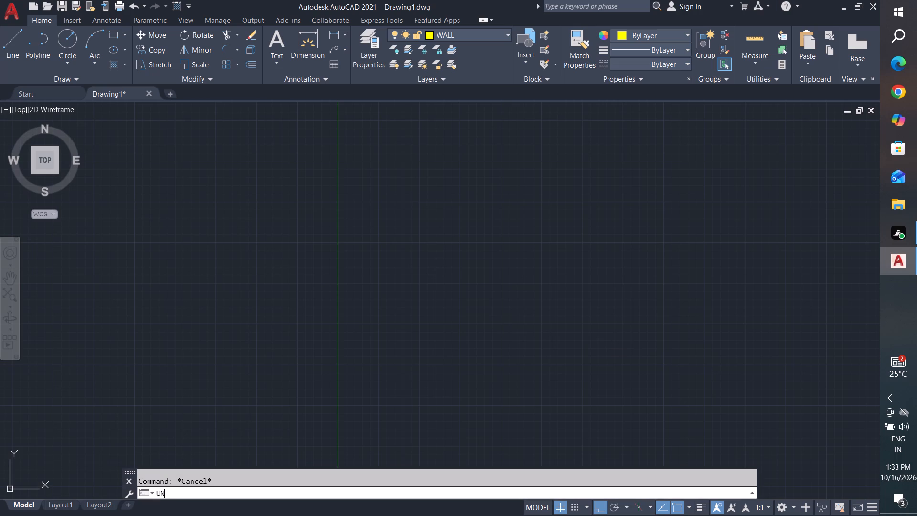
left_click(444, 167)
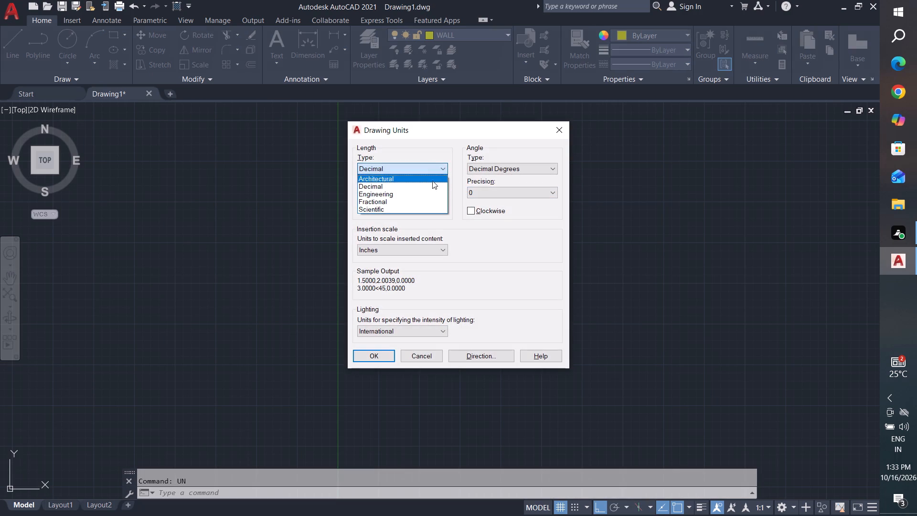
left_click(422, 196)
left_click(442, 196)
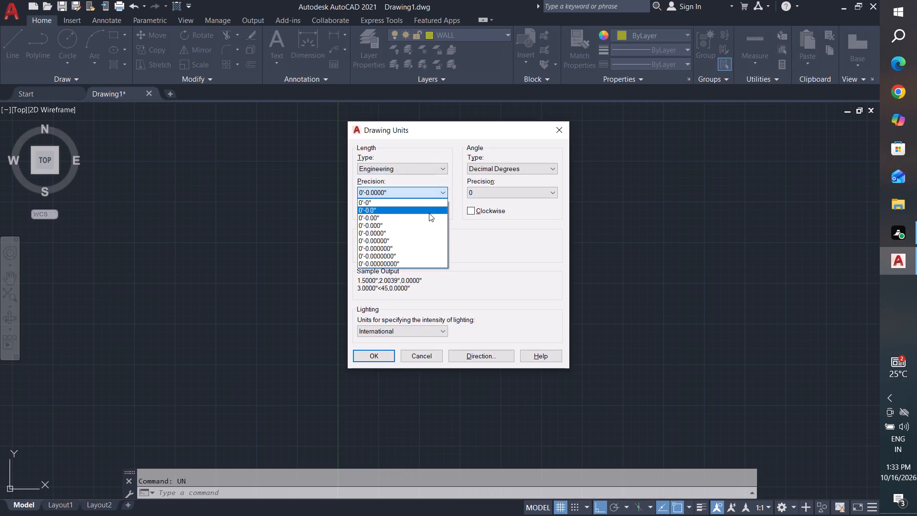
left_click(432, 199)
left_click(385, 358)
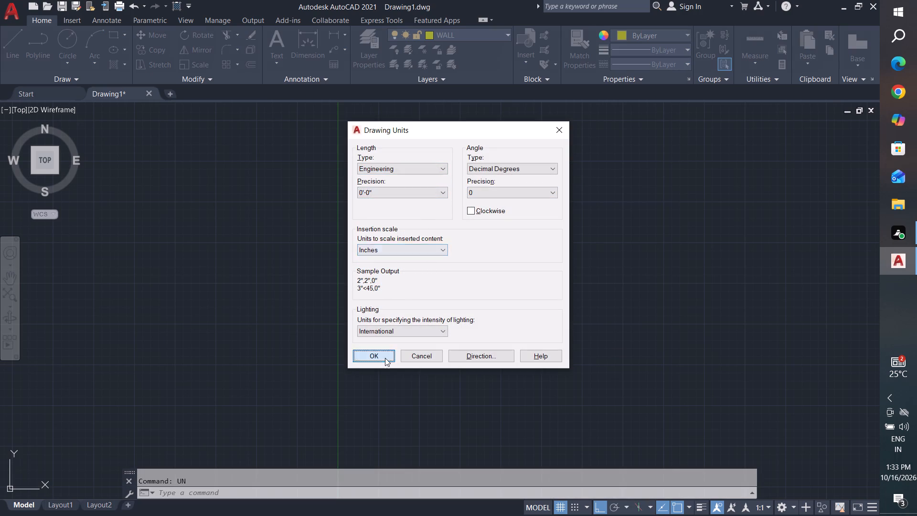
Set the Standard dimension style's primary units to Engineering with precision 0'-0", and set the style current.
type("D")
key("space")
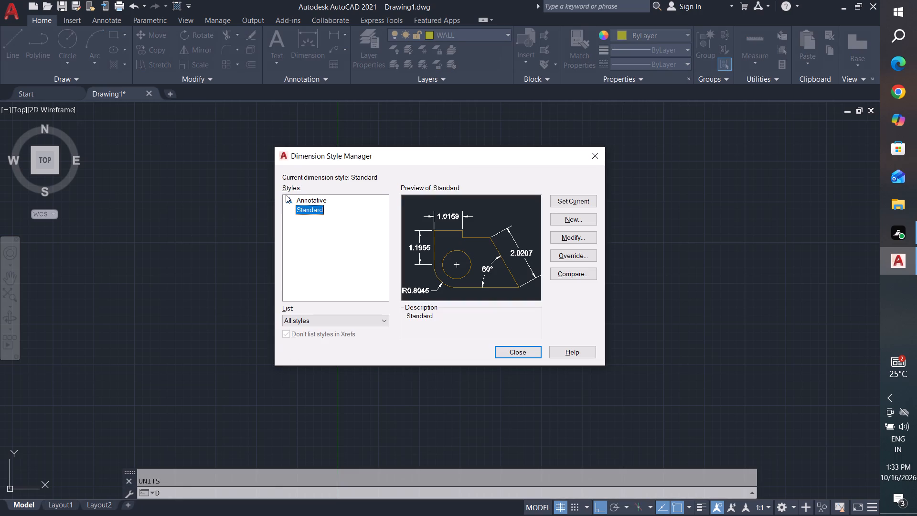
left_click(570, 235)
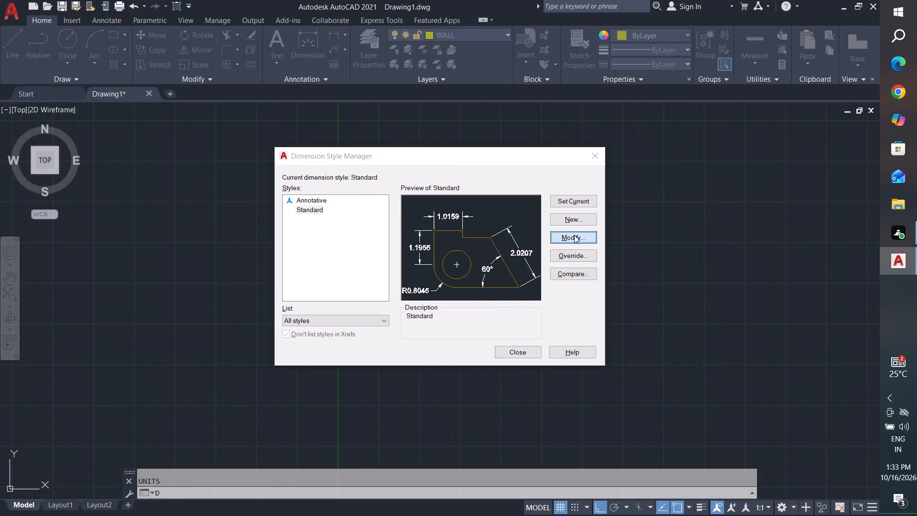
left_click(433, 125)
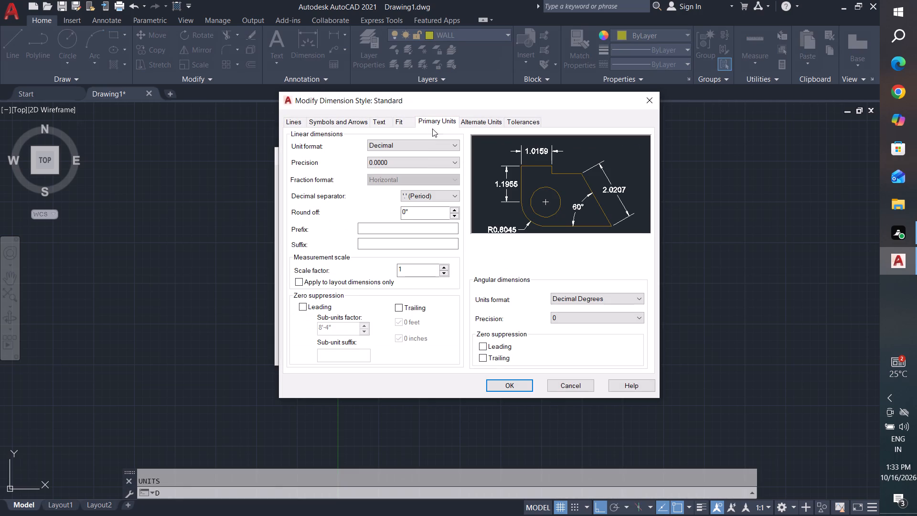
left_click(421, 146)
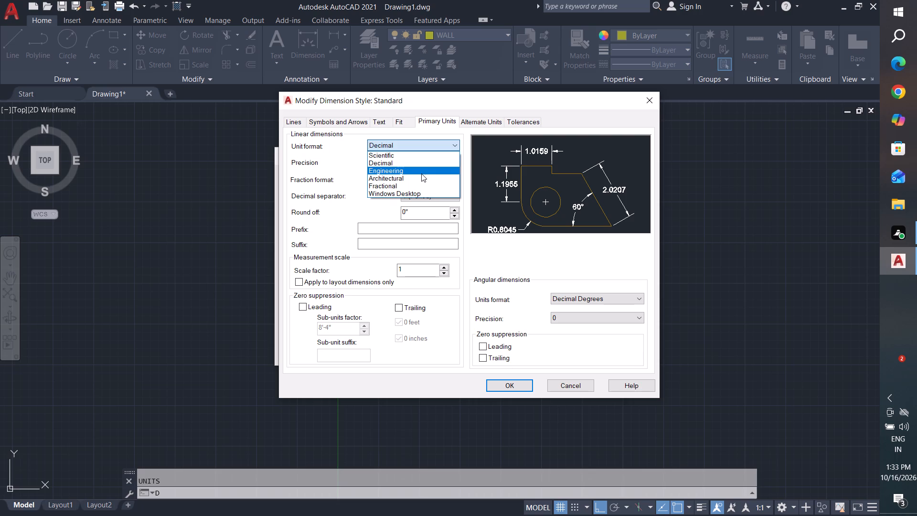
left_click(421, 173)
left_click(422, 164)
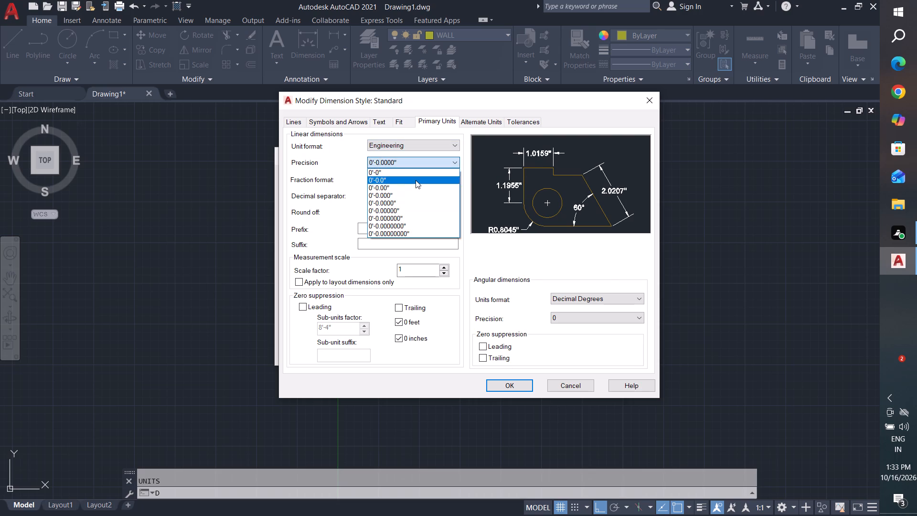
left_click(420, 172)
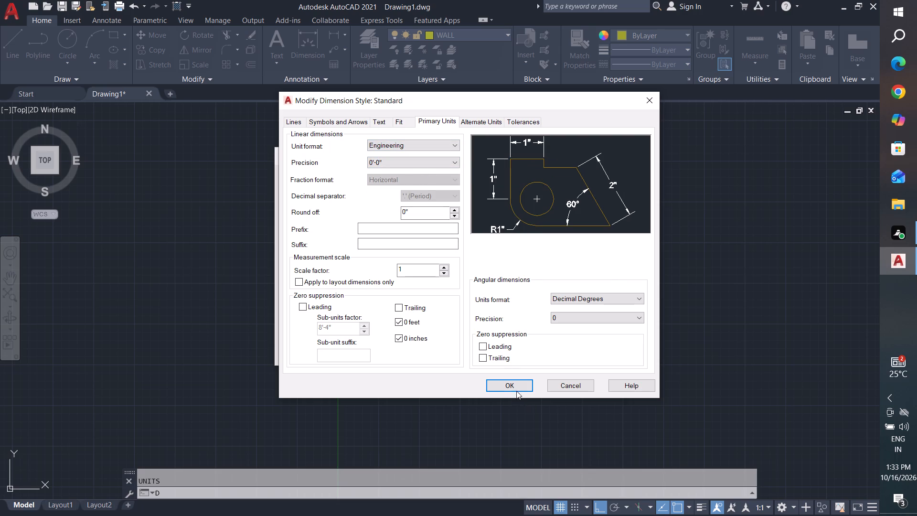
left_click(516, 387)
left_click(572, 203)
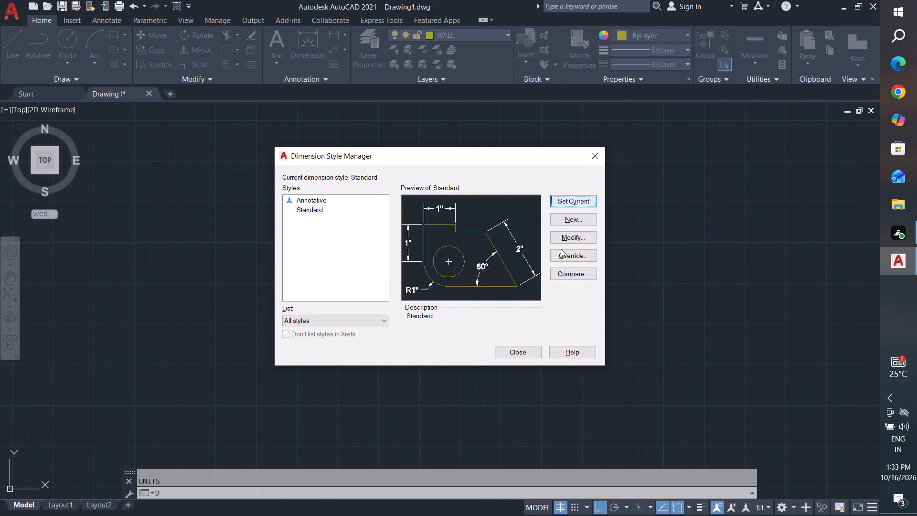
Close the dimension style manager.
left_click(532, 354)
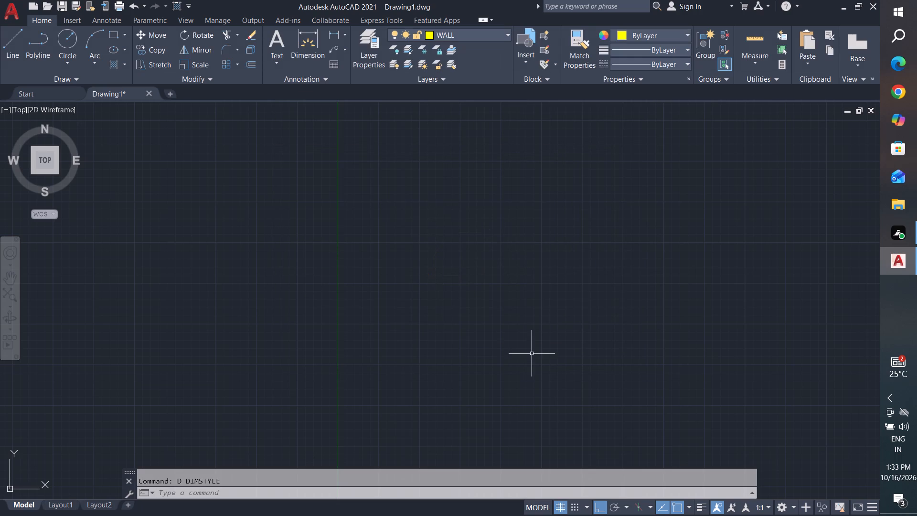
key("Escape")
key("Escape")
key("Escape")
key("Escape")
key("Escape")
key("Escape")
key("Escape")
key("Escape")
key("Escape")
key("Escape")
key("Escape")
Draw a horizontal line 12' long on the WALL layer with Ortho on.
left_click(17, 43)
left_click(279, 213)
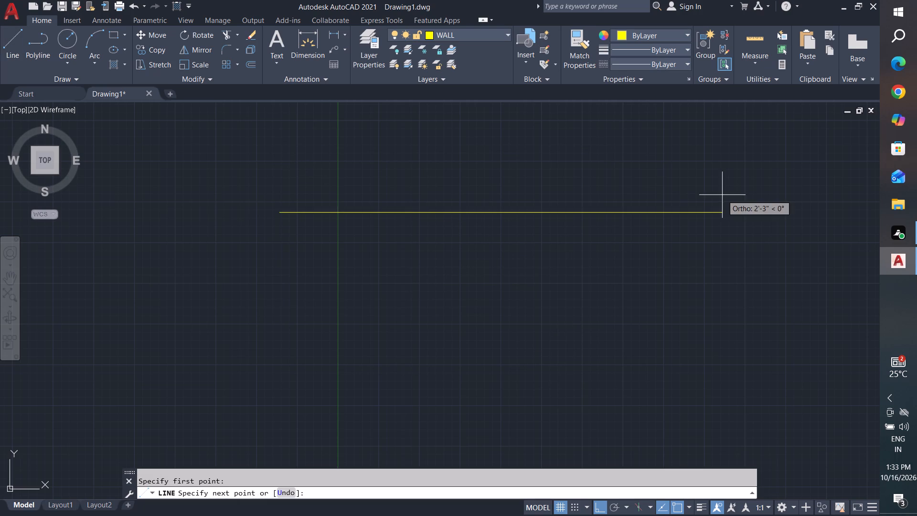
type("12'")
key("Return")
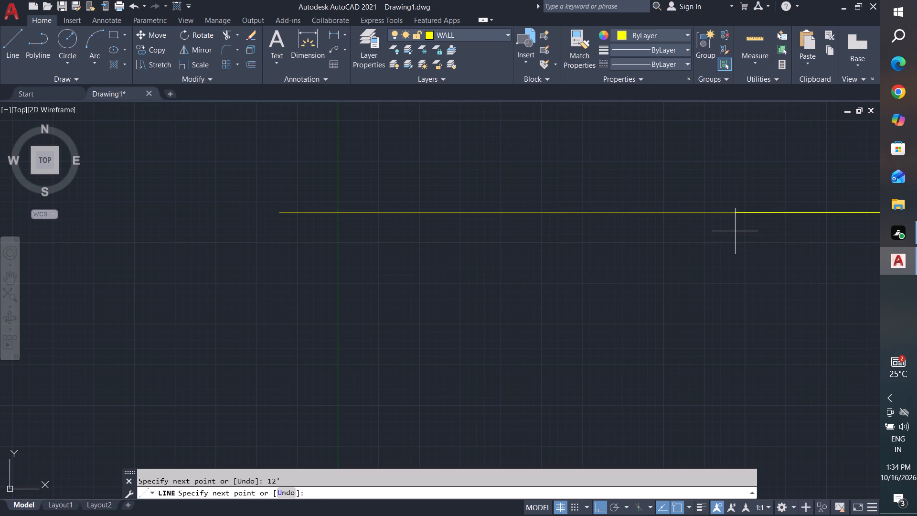
scroll(732, 268, "down", 6)
key("Escape")
key("Escape")
scroll(504, 379, "down", 3)
middle_click_drag(554, 387, 441, 274)
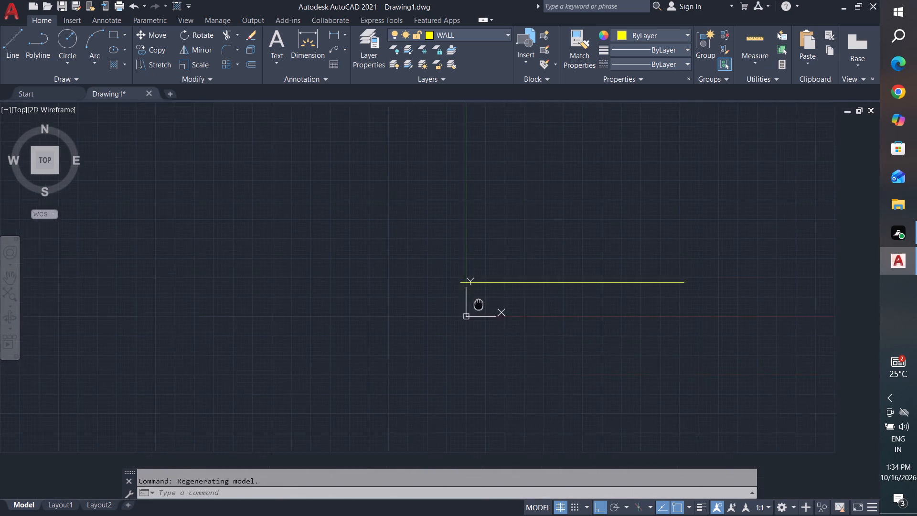
middle_click_drag(441, 274, 437, 271)
key("Escape")
key("Escape")
Preview a linear dimension between the endpoints of the horizontal wall line to check its text size, without placing it.
left_click(334, 35)
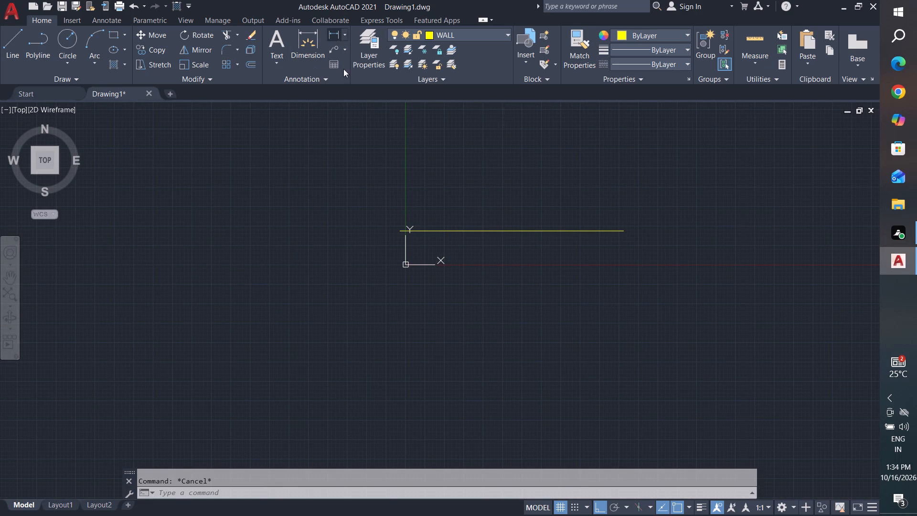
left_click(398, 233)
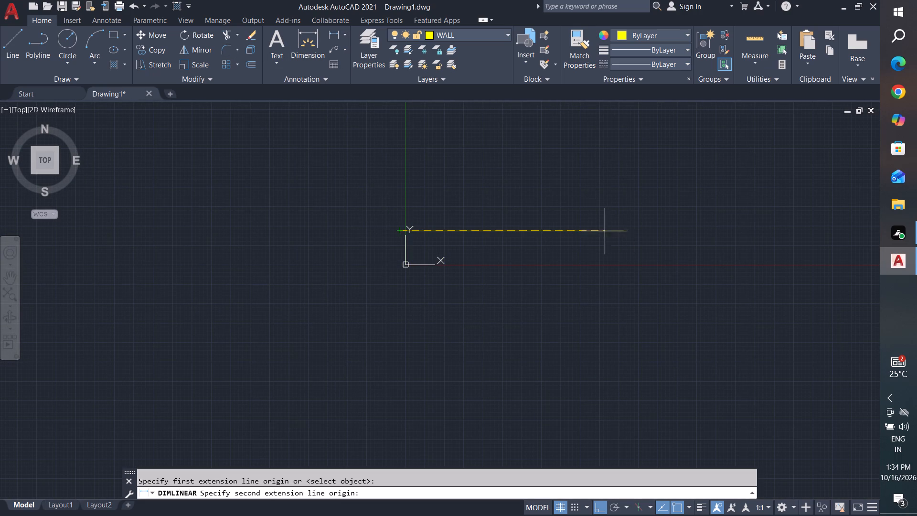
left_click(624, 231)
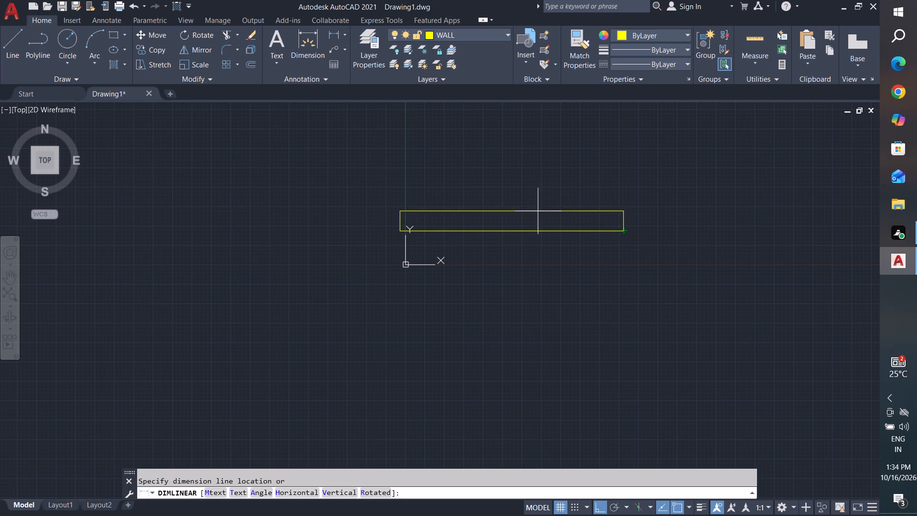
scroll(489, 211, "up", 2)
scroll(535, 204, "up", 3)
scroll(611, 203, "up", 2)
scroll(611, 203, "down", 4)
key("Escape")
key("Escape")
key("Escape")
key("Escape")
key("Escape")
scroll(606, 209, "down", 2)
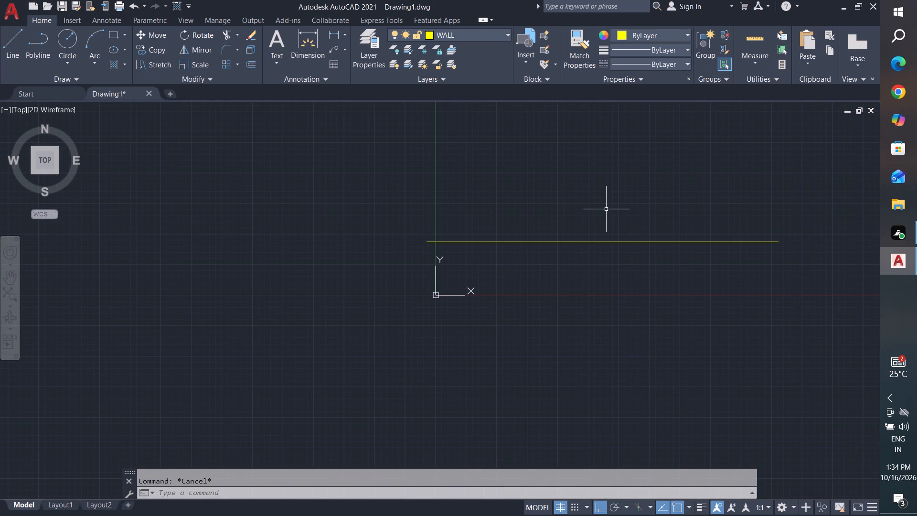
key("Escape")
key("Escape")
key("Escape")
key("Escape")
key("Escape")
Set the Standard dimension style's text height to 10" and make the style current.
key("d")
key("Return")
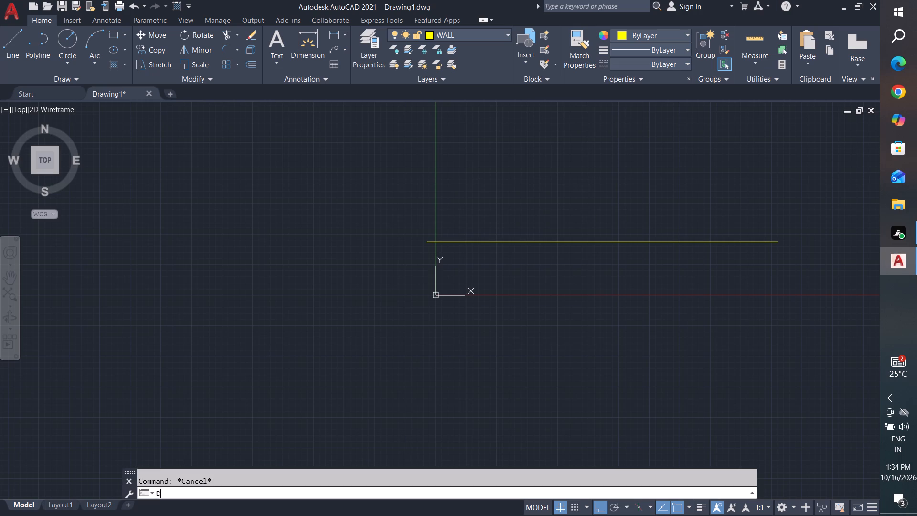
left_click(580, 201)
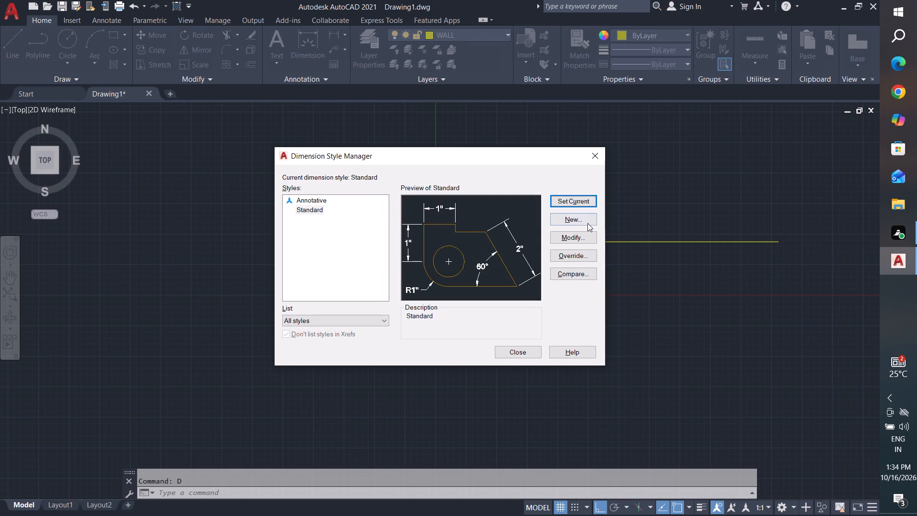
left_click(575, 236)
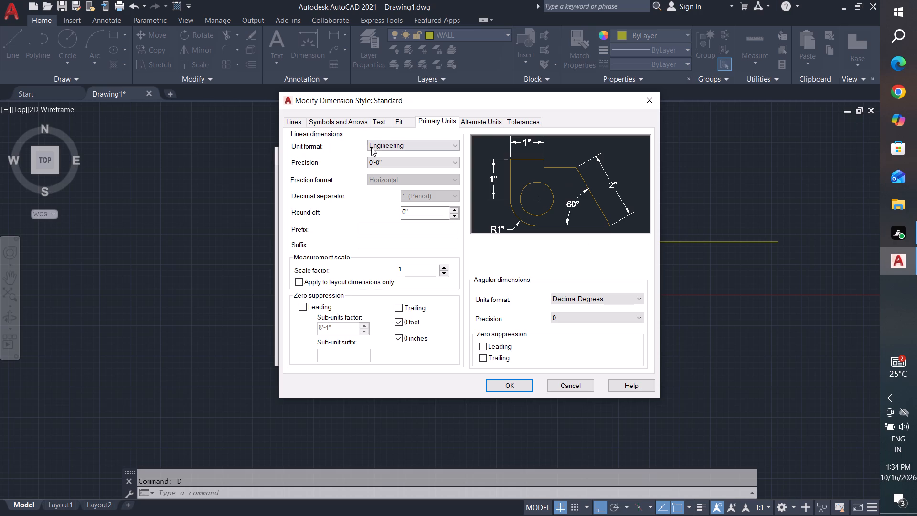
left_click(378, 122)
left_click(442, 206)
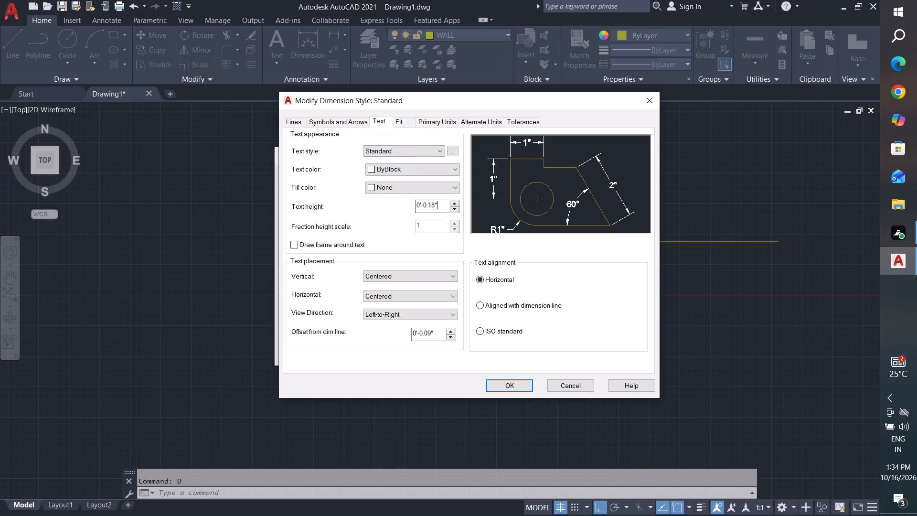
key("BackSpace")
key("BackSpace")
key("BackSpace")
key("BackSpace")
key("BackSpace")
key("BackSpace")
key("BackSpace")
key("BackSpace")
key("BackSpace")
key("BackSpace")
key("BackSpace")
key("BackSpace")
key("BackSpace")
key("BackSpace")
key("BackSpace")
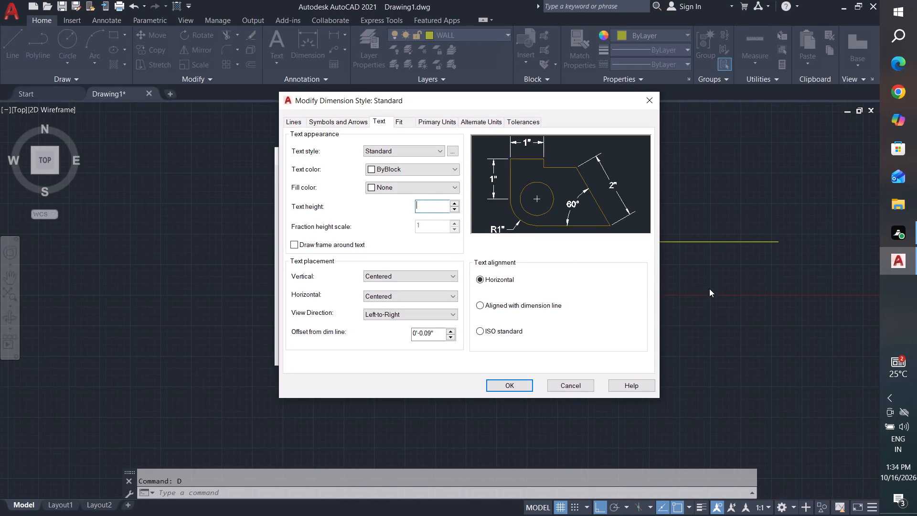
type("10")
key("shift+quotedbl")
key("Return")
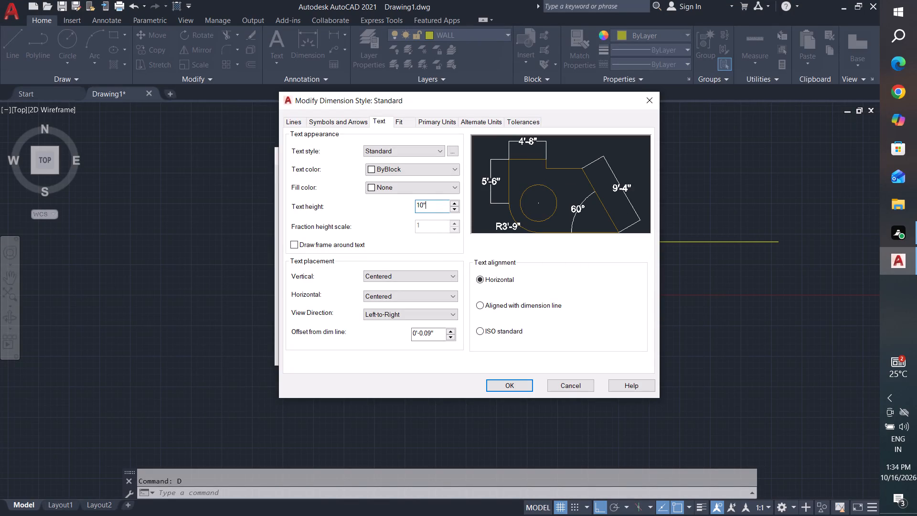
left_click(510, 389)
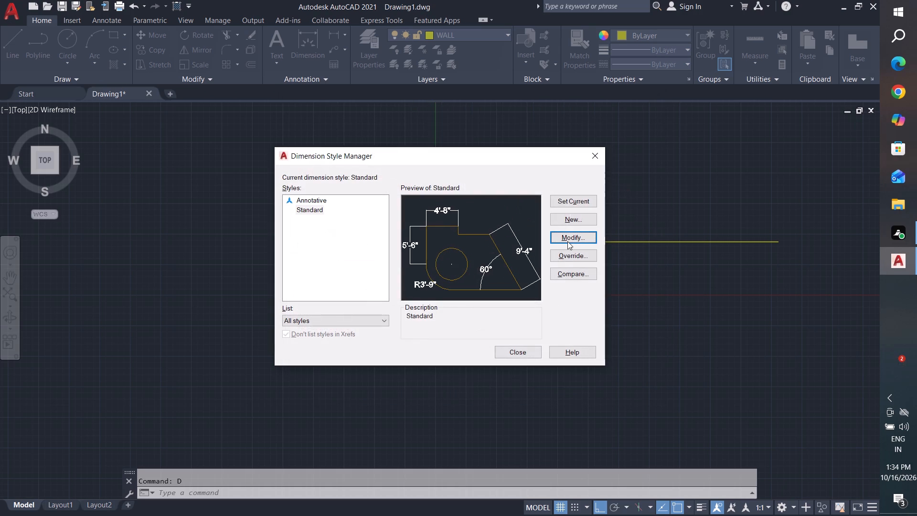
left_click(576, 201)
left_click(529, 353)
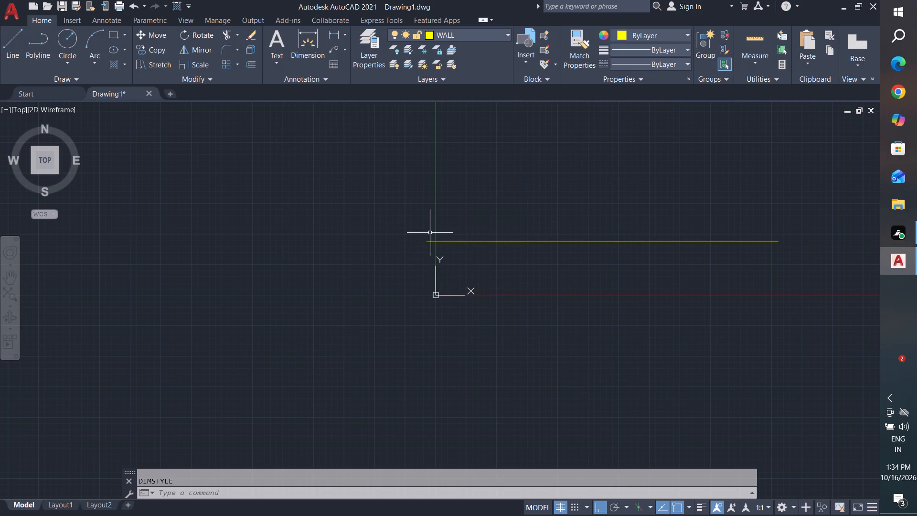
Preview a linear dimension across the horizontal wall line to check the new text height, without placing it.
left_click(335, 29)
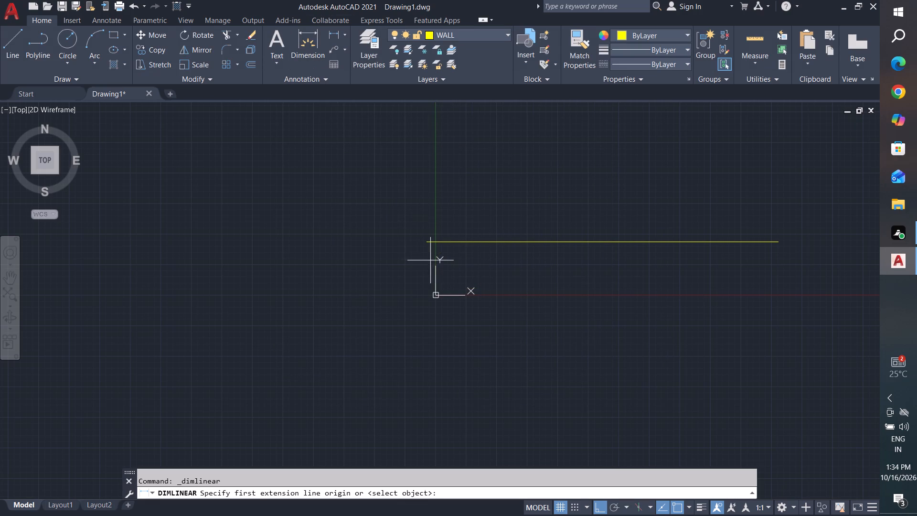
left_click(428, 243)
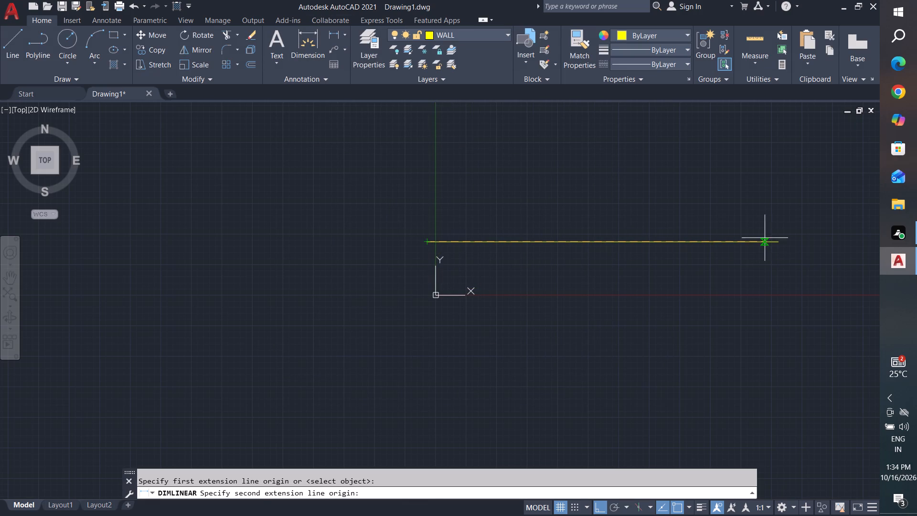
left_click(778, 244)
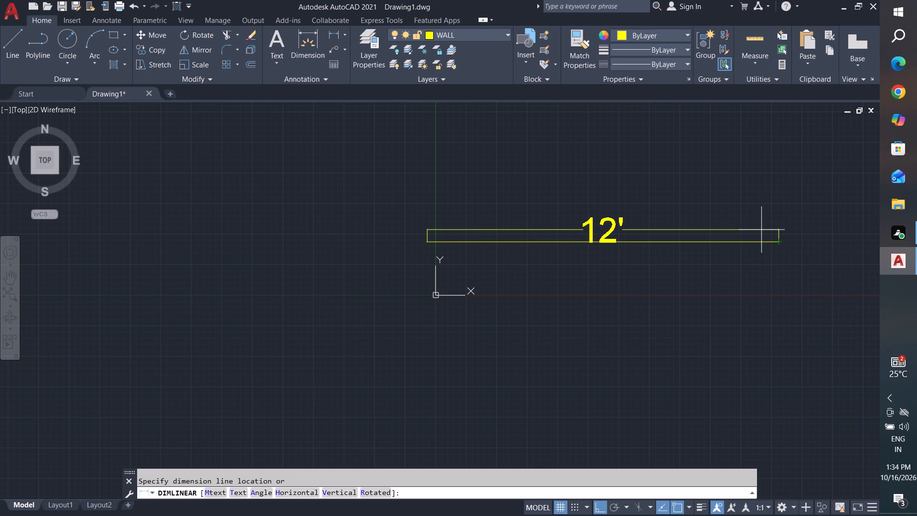
key("Escape")
key("Escape")
key("Escape")
key("Escape")
key("Escape")
Set the Standard dimension style's text height to 5" and make the style current.
type("D")
key("space")
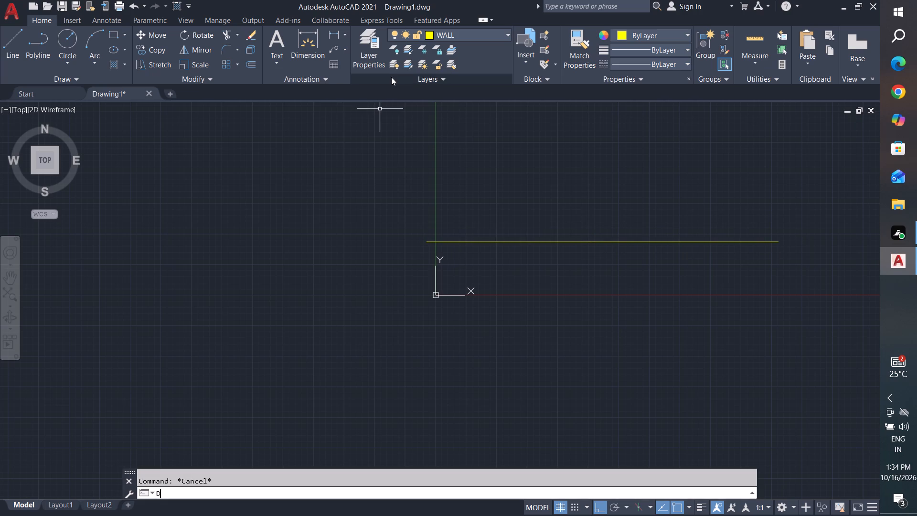
left_click(576, 238)
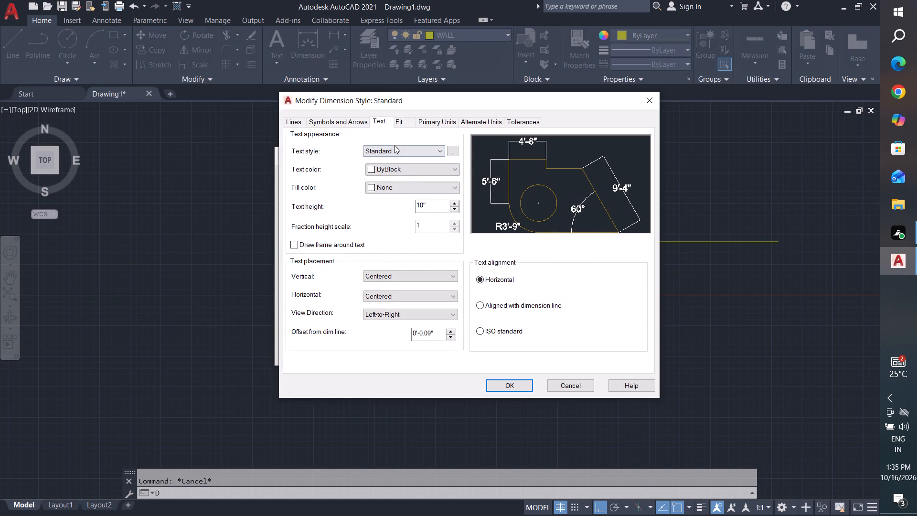
left_click(422, 206)
key("BackSpace")
key("BackSpace")
key("BackSpace")
key("5")
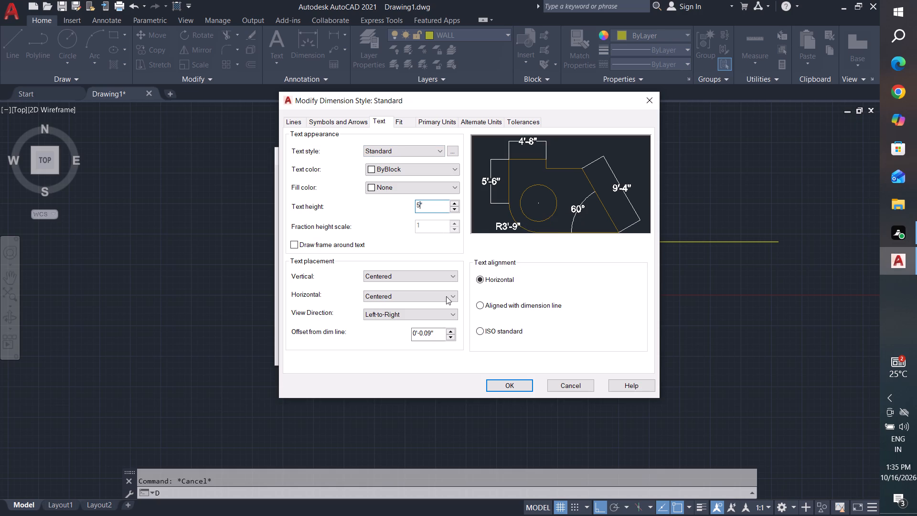
left_click(514, 385)
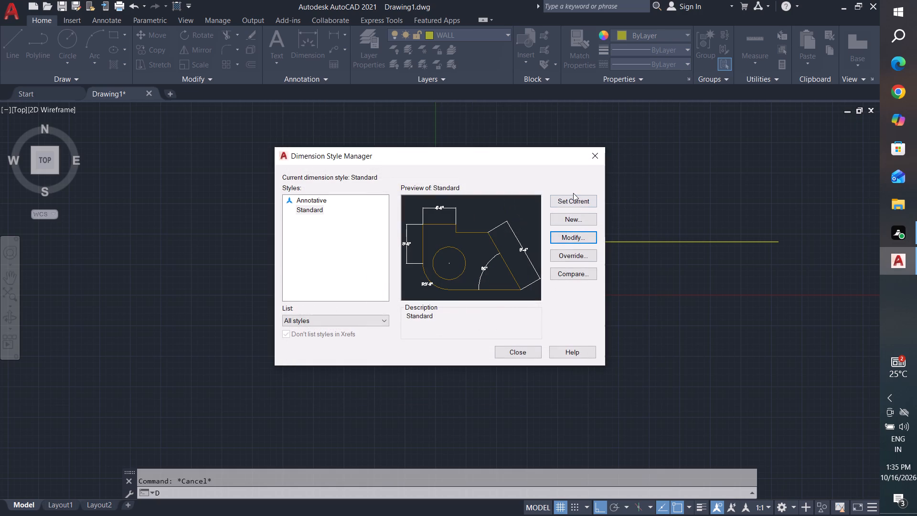
left_click(573, 201)
left_click(524, 355)
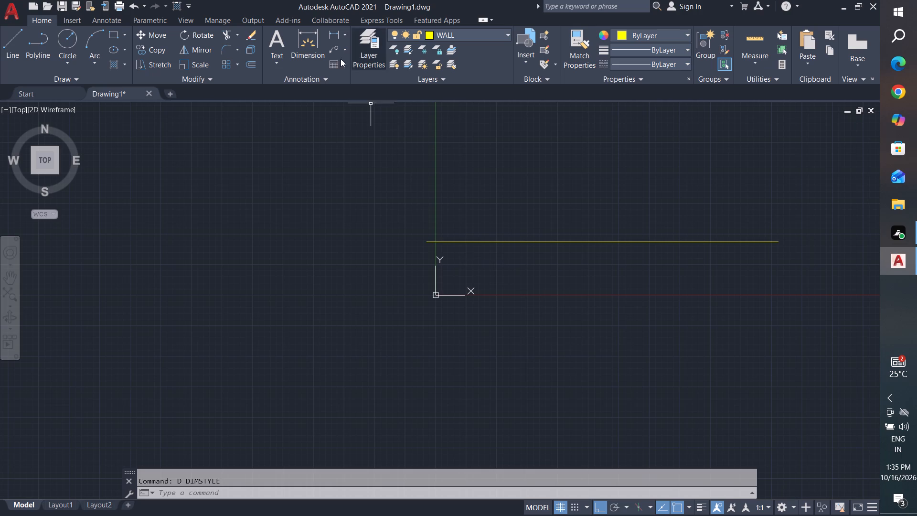
Preview a linear dimension between the wall line's endpoints again to check the reduced text, without placing it.
left_click(335, 35)
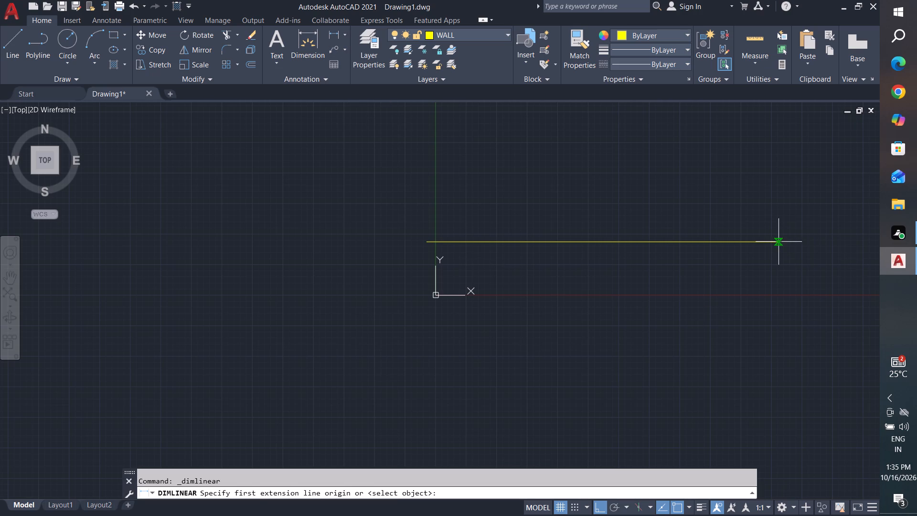
left_click(780, 241)
left_click(429, 240)
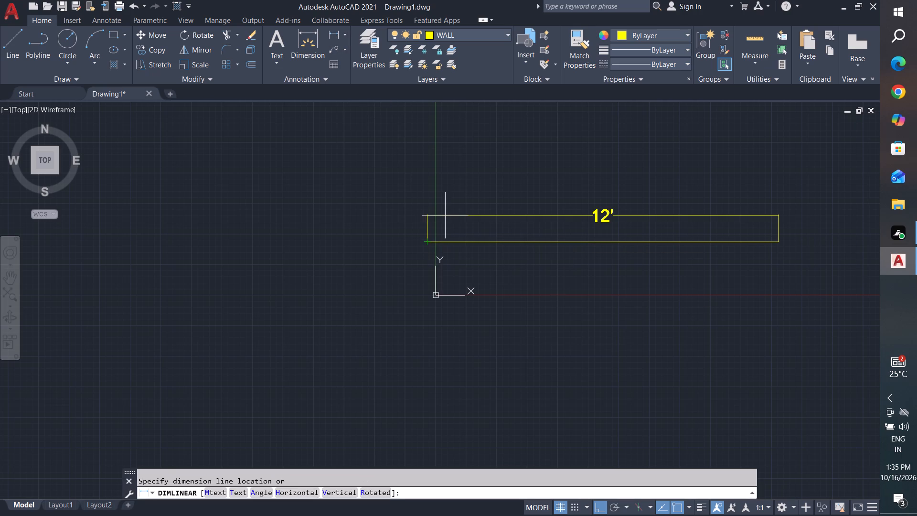
key("Escape")
key("Escape")
key("Escape")
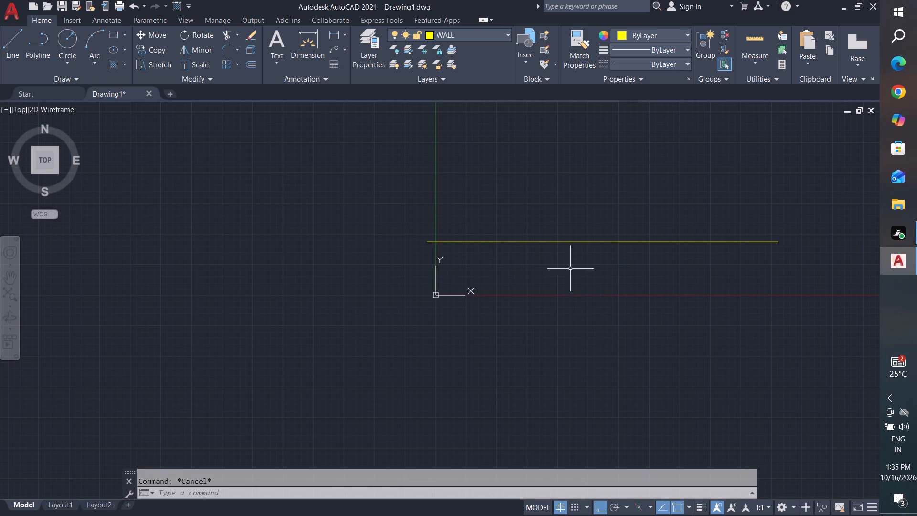
Draw an 11' wall line straight down from the left endpoint of the horizontal wall line.
middle_click_drag(566, 316, 494, 192)
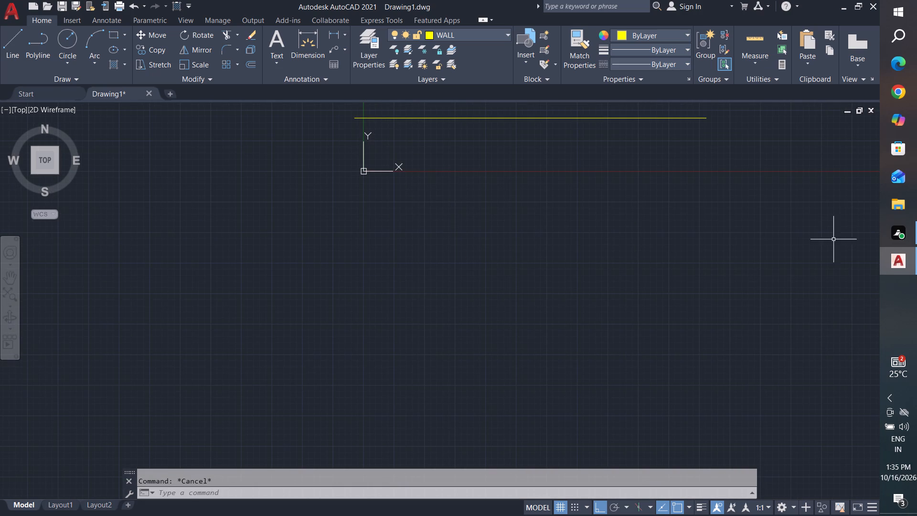
left_click(14, 39)
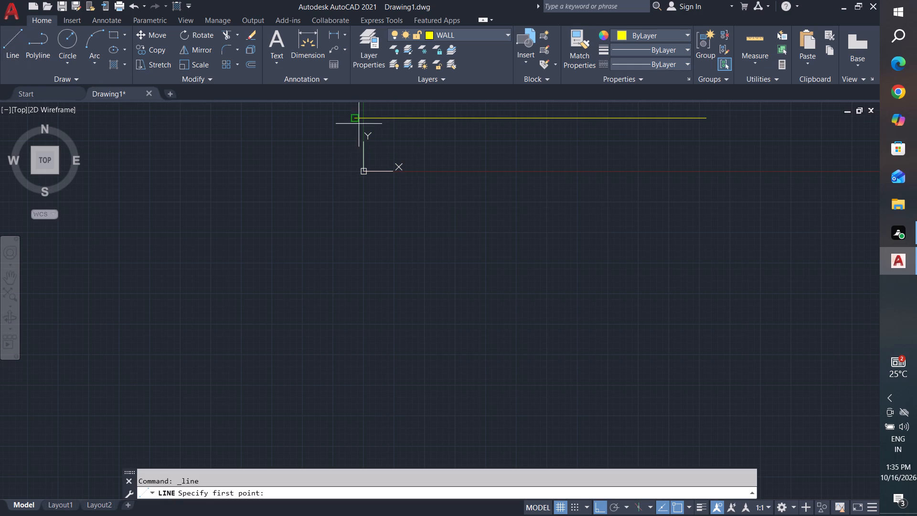
left_click(354, 120)
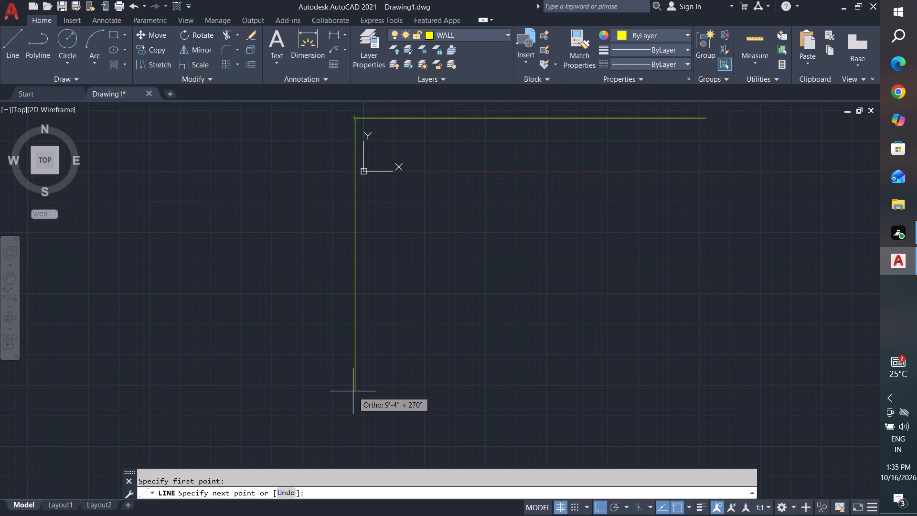
type("11'")
key("Return")
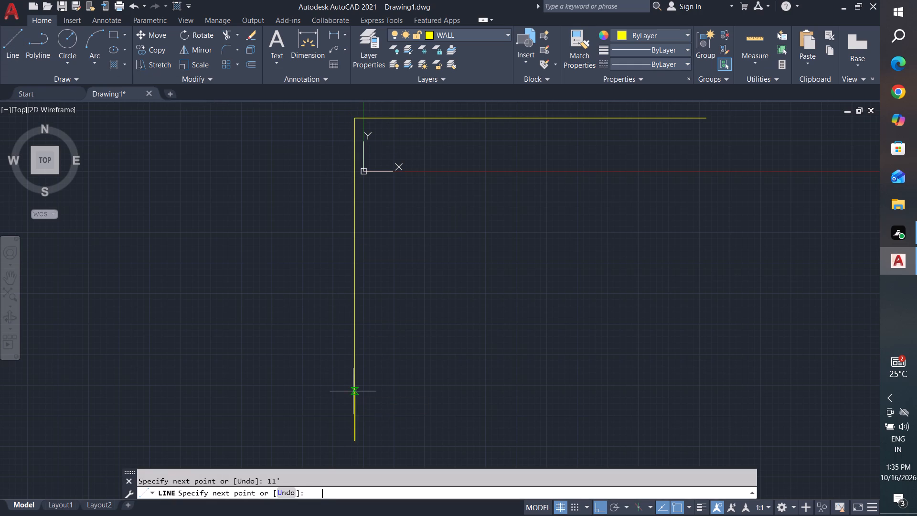
scroll(353, 391, "down", 2)
middle_click_drag(360, 397, 486, 306)
key("Escape")
key("Escape")
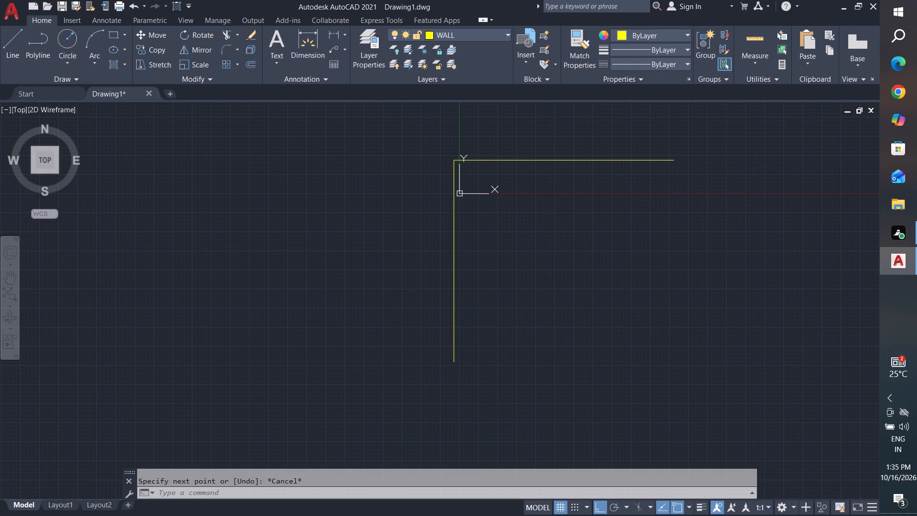
key("Escape")
Draw a 12' bottom wall line rightward from the vertical wall's lower end, then close the room up to the top wall's right endpoint.
left_click(18, 45)
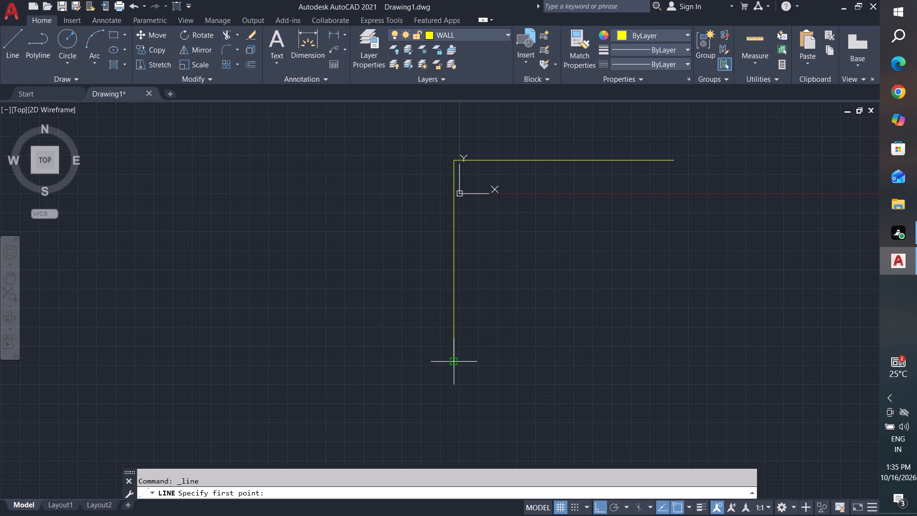
left_click(454, 364)
type("10")
key("BackSpace")
type("2'")
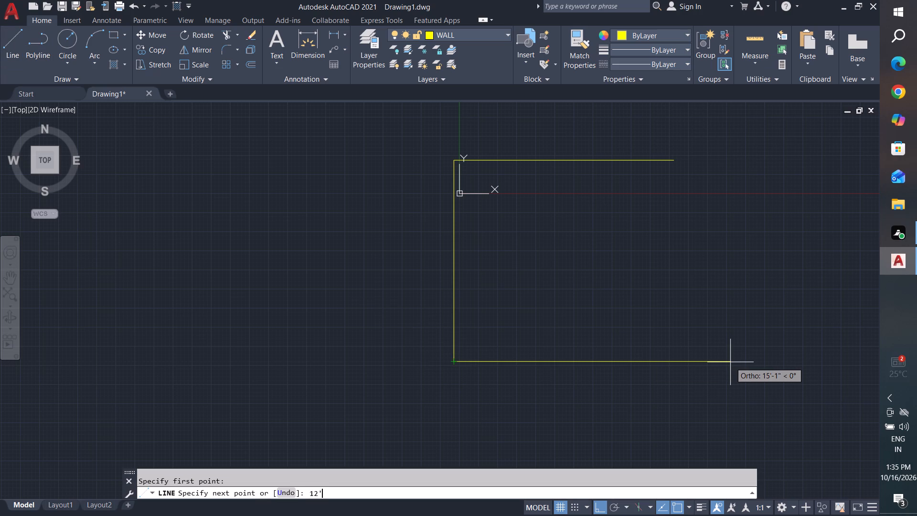
key("Return")
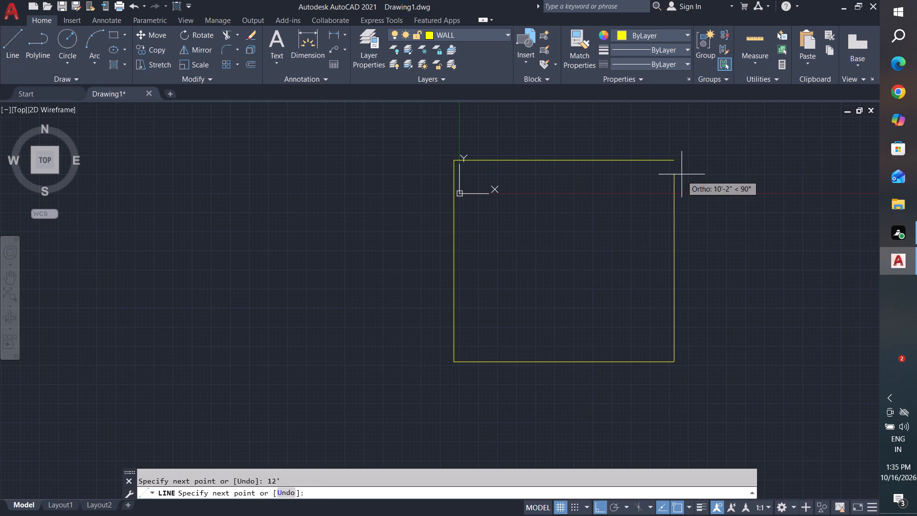
left_click(676, 161)
key("Escape")
key("Escape")
Move the UCS origin out of the room to an empty area on its left.
middle_click_drag(633, 321, 648, 335)
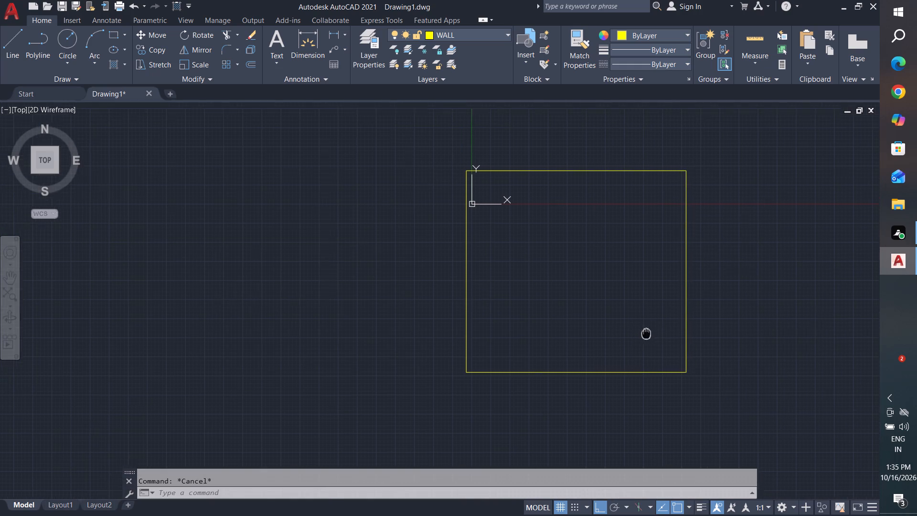
middle_click_drag(648, 335, 649, 340)
key("Escape")
key("Escape")
left_click(476, 213)
key("m")
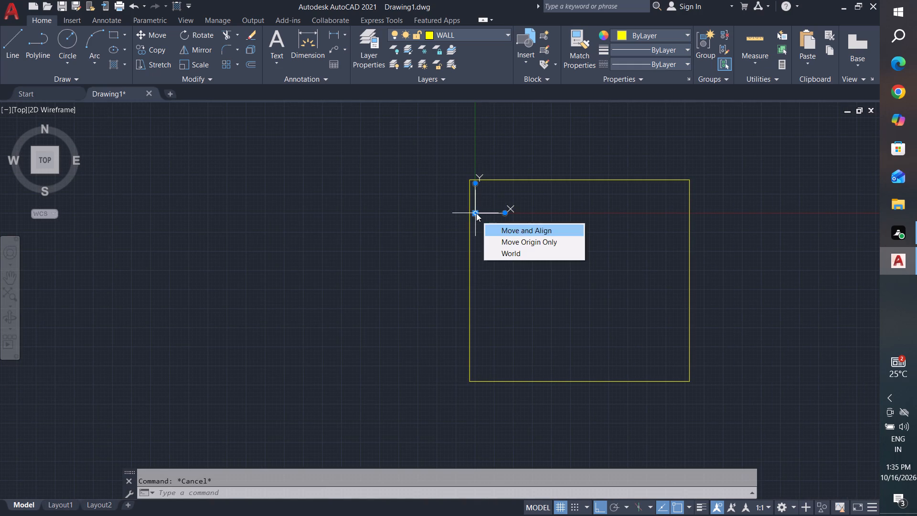
left_click(476, 213)
scroll(612, 364, "down", 4)
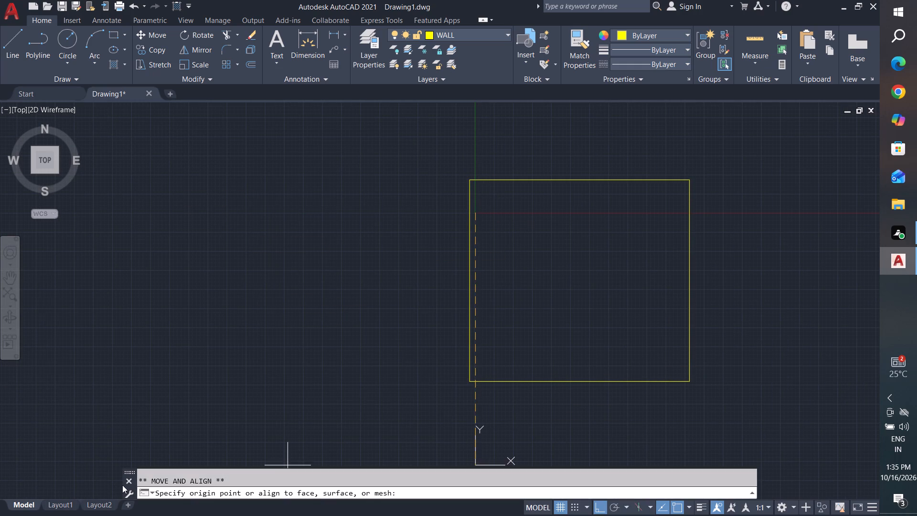
left_click(149, 336)
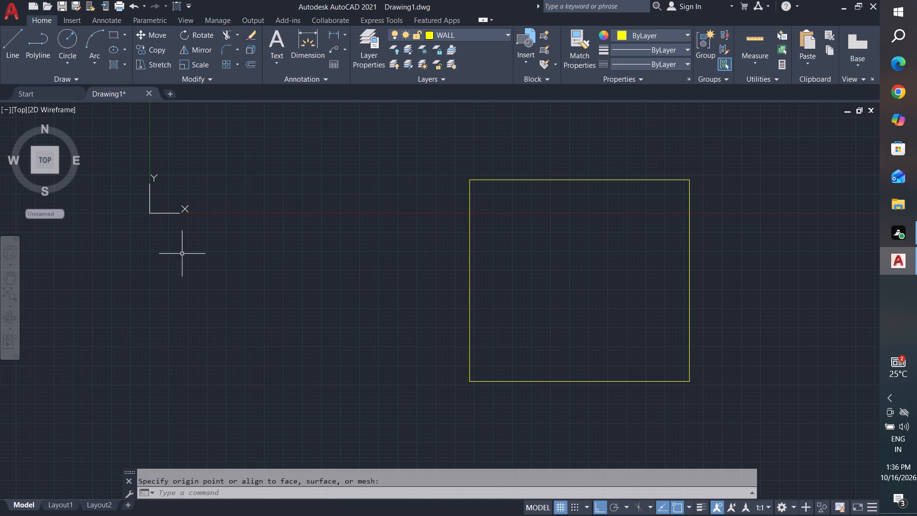
Turn off Ortho mode.
left_click(602, 507)
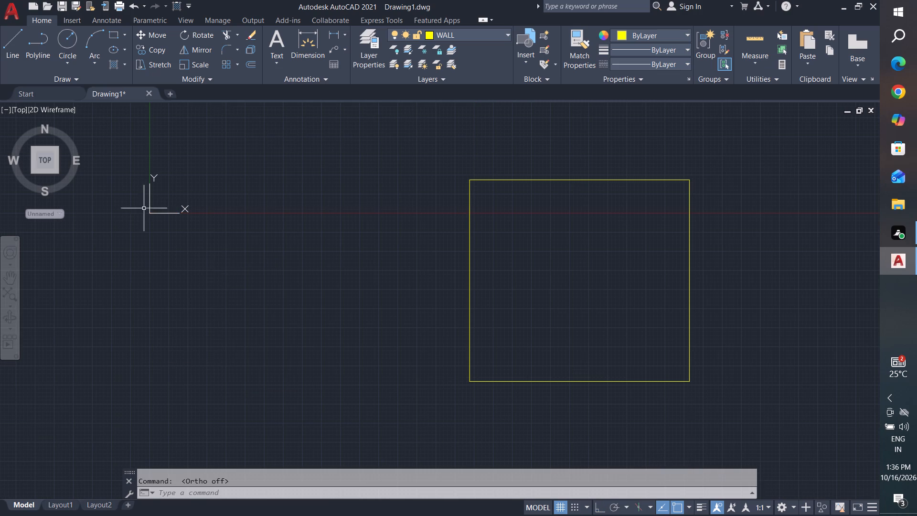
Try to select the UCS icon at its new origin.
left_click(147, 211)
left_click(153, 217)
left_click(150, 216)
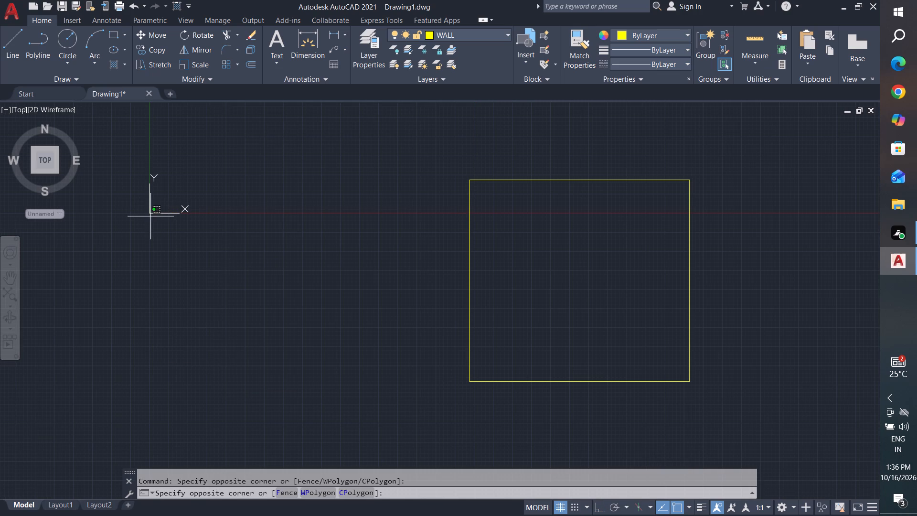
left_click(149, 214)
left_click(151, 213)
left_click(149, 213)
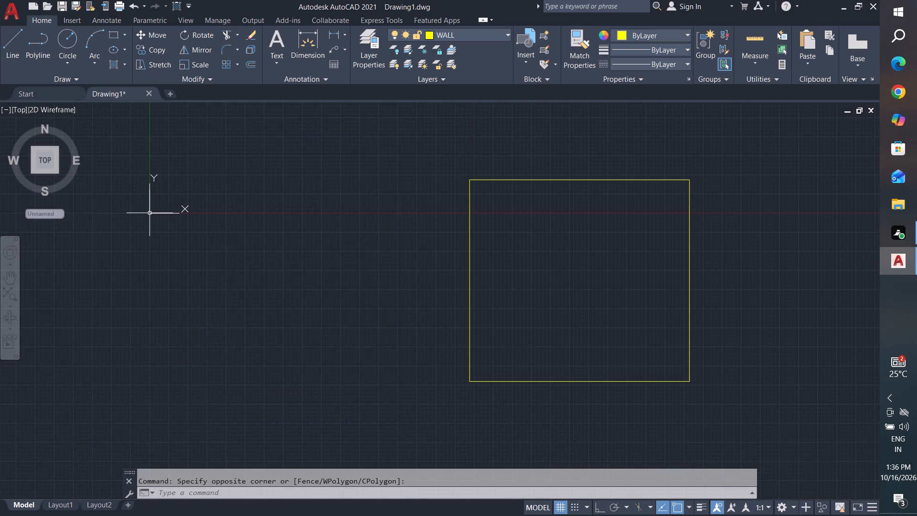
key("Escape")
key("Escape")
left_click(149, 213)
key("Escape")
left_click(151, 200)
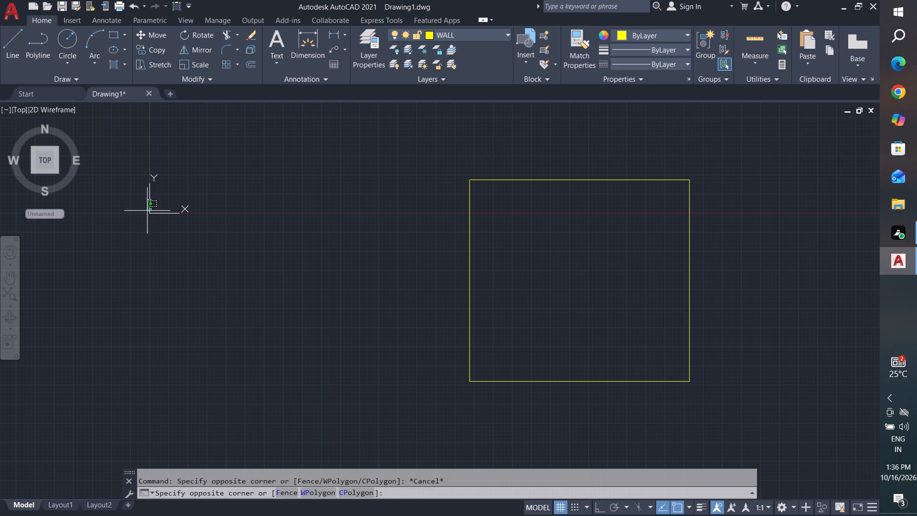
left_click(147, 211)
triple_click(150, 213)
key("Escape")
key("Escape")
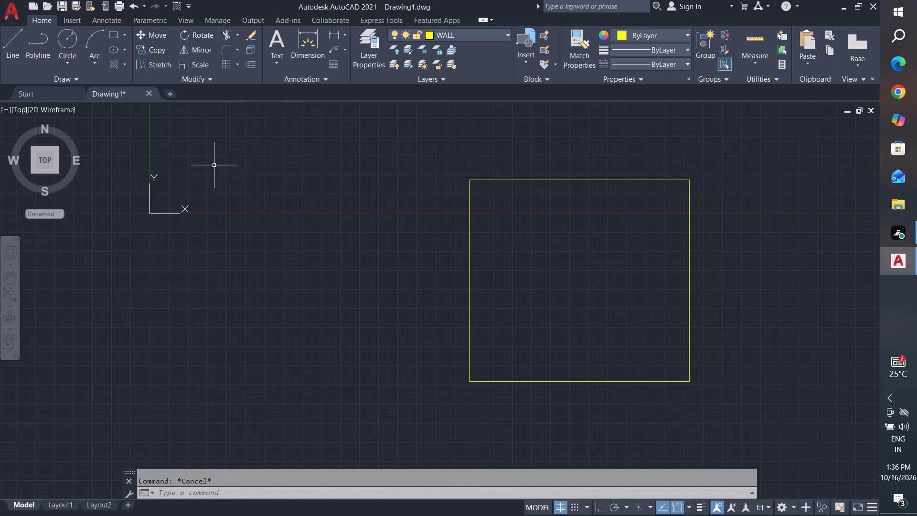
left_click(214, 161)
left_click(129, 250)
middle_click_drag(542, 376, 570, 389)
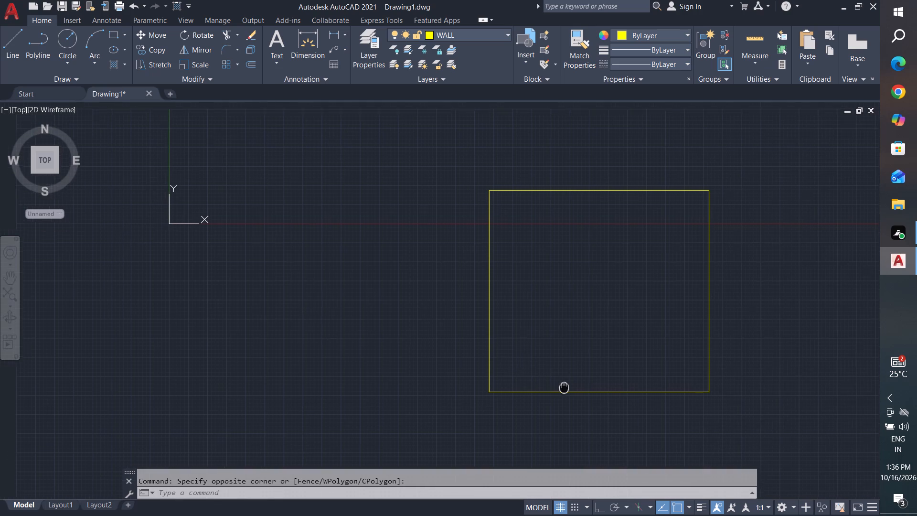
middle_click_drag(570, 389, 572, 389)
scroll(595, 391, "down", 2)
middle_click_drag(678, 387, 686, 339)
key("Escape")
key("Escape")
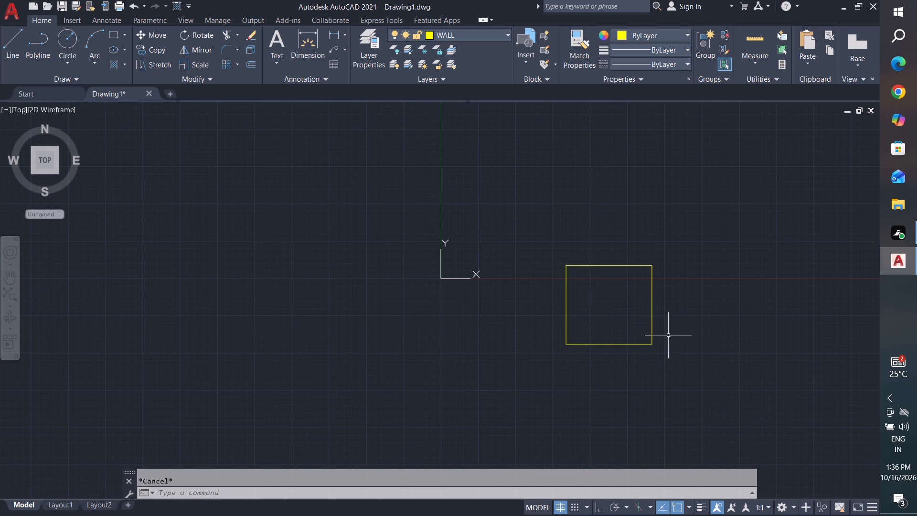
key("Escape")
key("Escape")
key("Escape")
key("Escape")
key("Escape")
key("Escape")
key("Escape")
Offset the room's top wall line 10" outward.
type("O")
key("space")
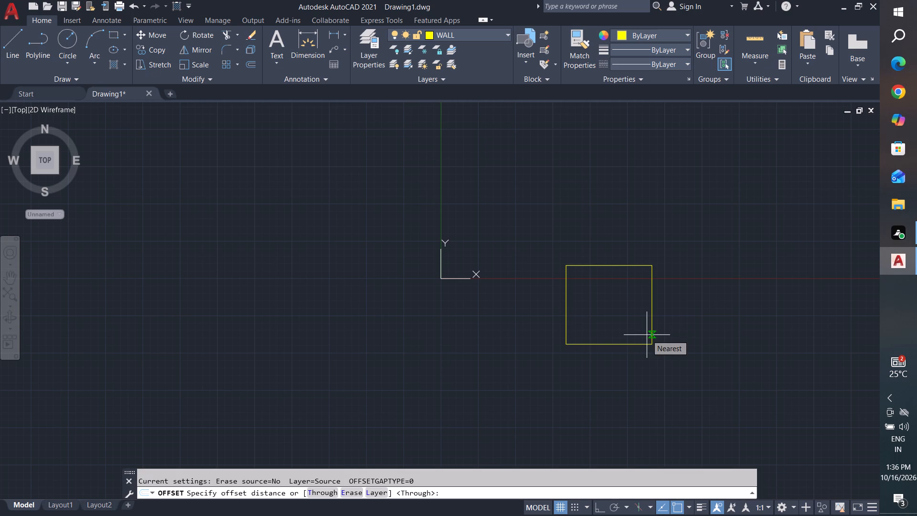
type("10\"")
key("Return")
scroll(670, 271, "up", 1)
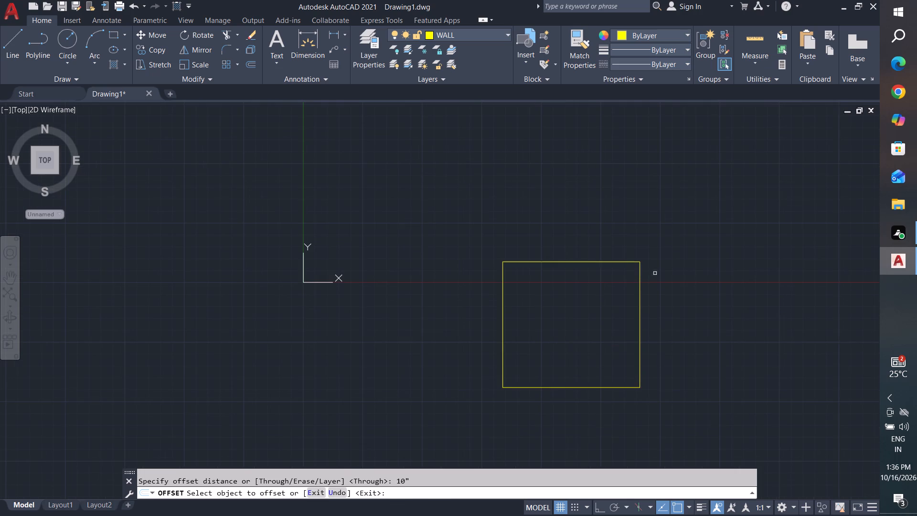
left_click(572, 263)
left_click(576, 247)
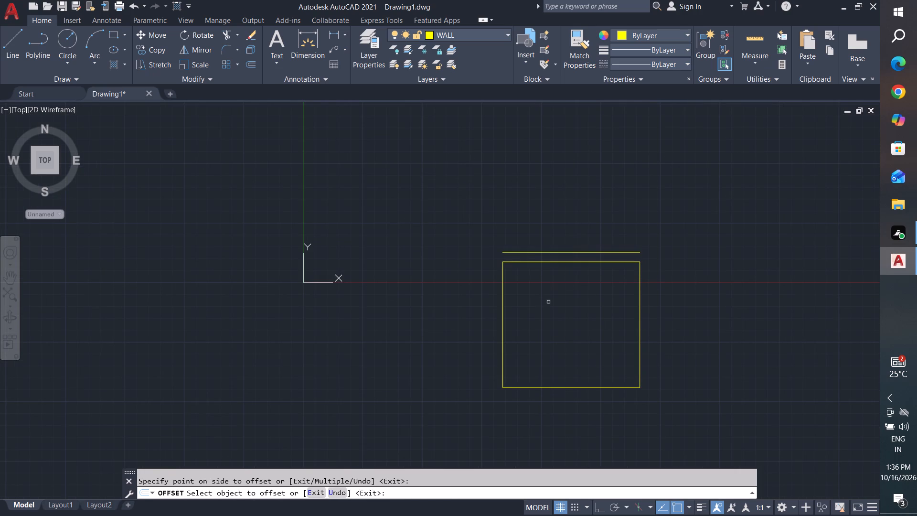
scroll(548, 307, "down", 1)
middle_click_drag(556, 309, 597, 282)
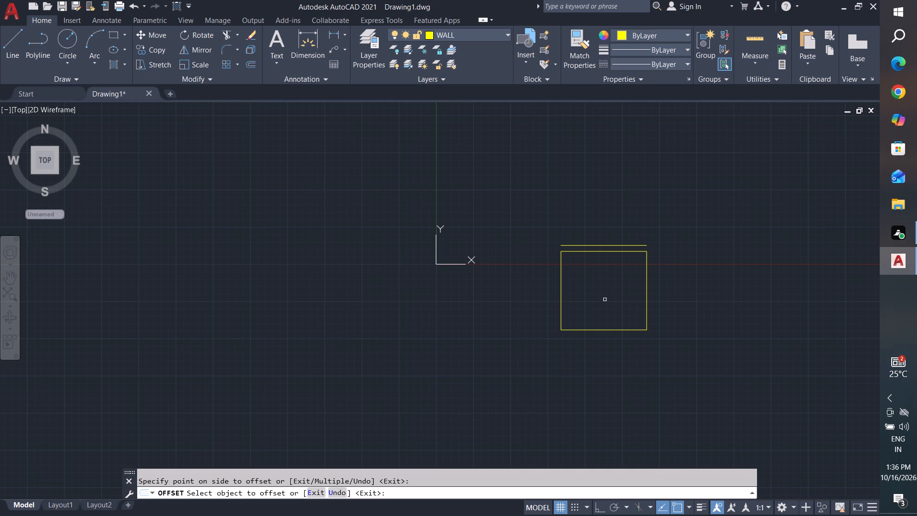
key("Escape")
key("Escape")
key("Escape")
key("Escape")
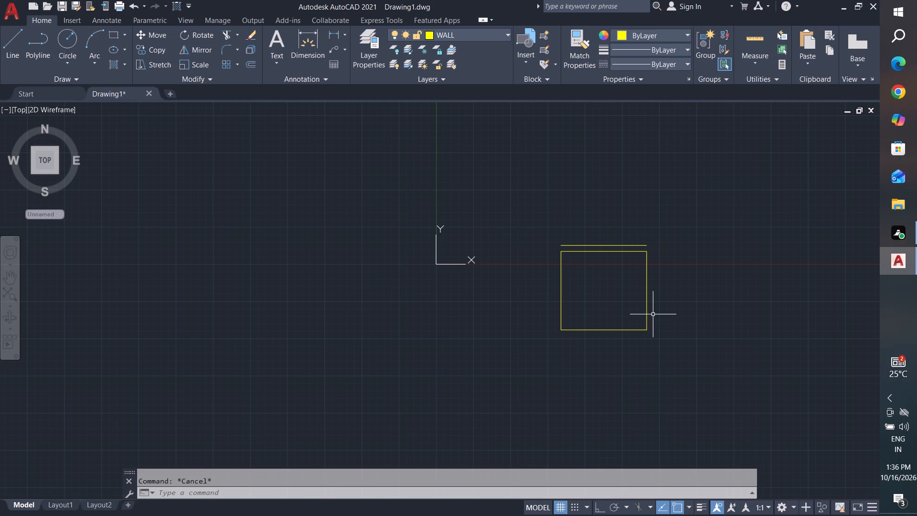
key("Escape")
Offset the room's right and left wall lines 10" outward.
type("O 10")
key("shift+quotedbl")
key("Return")
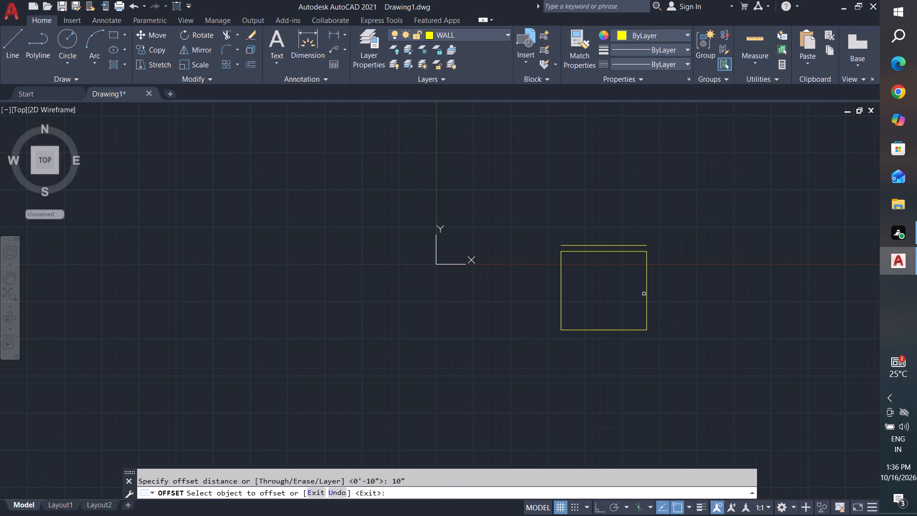
left_click(648, 296)
left_click(675, 296)
left_click(561, 293)
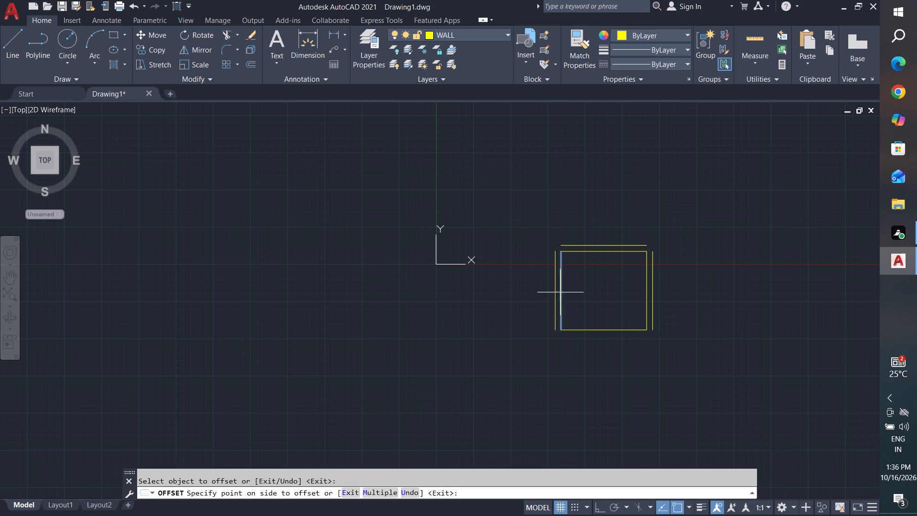
left_click(544, 287)
key("Escape")
key("Escape")
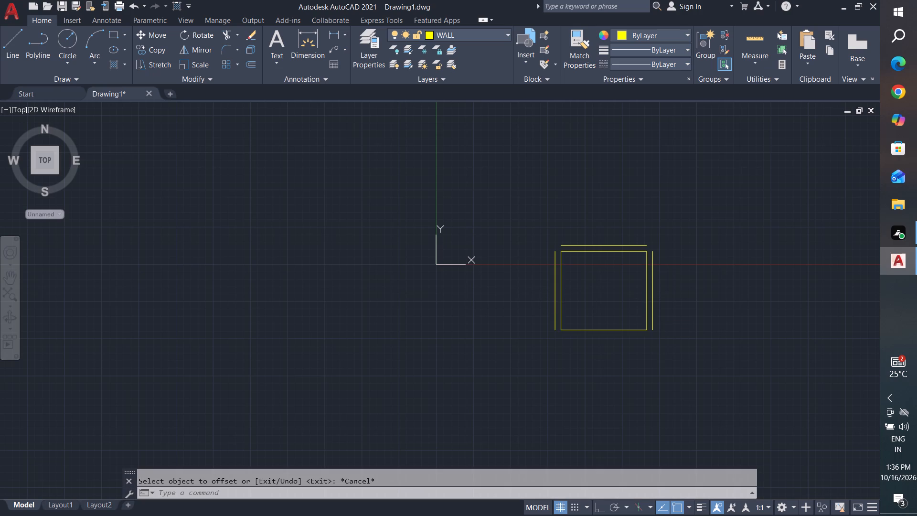
key("Escape")
Offset the room's bottom wall line 10" outward.
middle_click_drag(619, 284, 599, 255)
key("Escape")
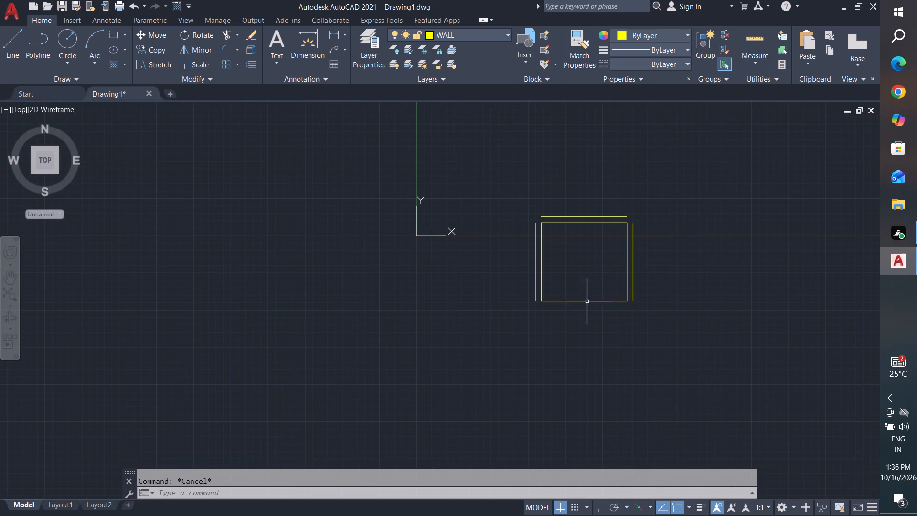
key("Escape")
key("Escape")
type("O")
key("space")
key("1")
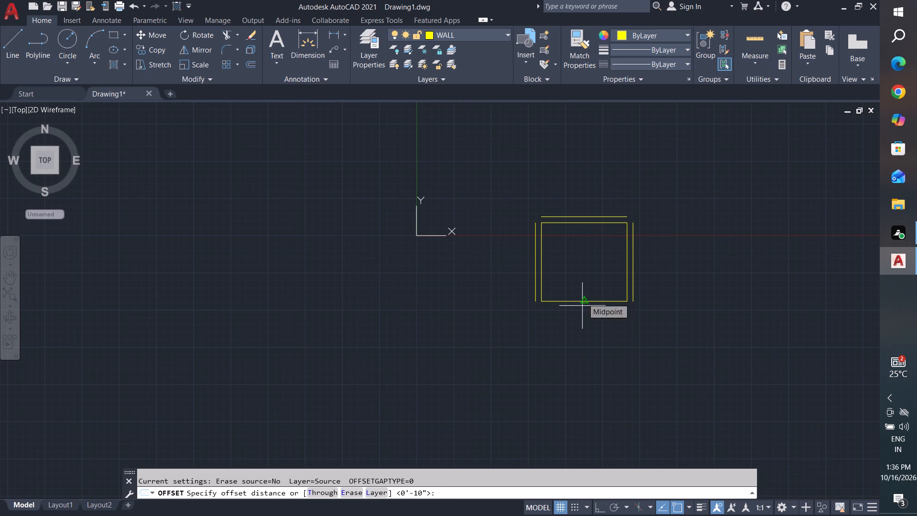
key("0")
key("shift+quotedbl")
key("Return")
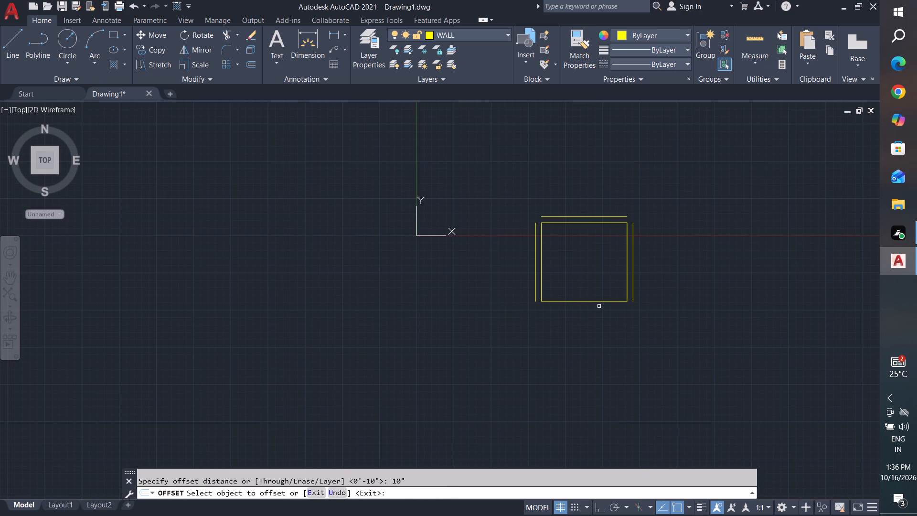
left_click(603, 302)
left_click(602, 322)
key("Escape")
key("Escape")
key("Escape")
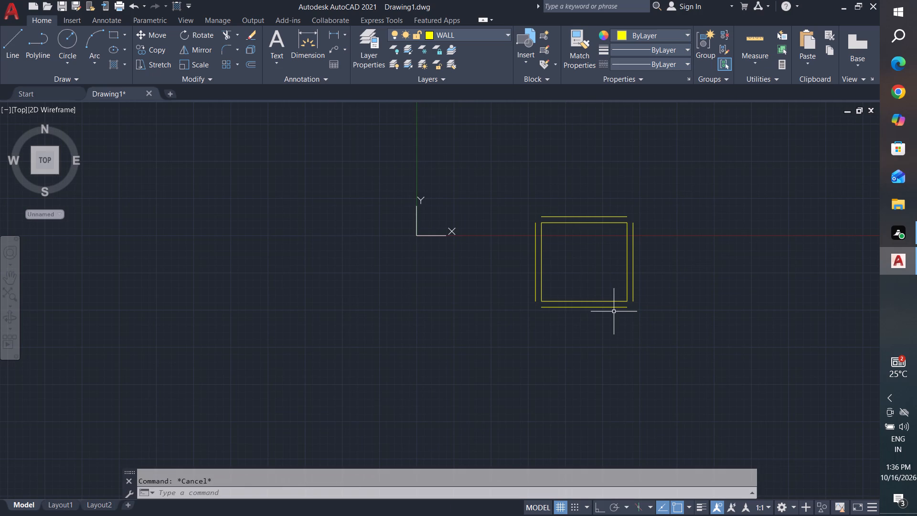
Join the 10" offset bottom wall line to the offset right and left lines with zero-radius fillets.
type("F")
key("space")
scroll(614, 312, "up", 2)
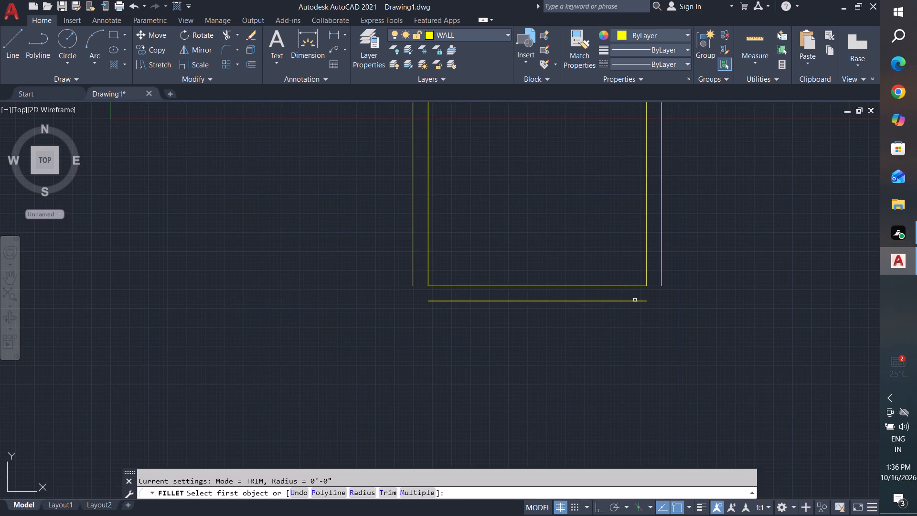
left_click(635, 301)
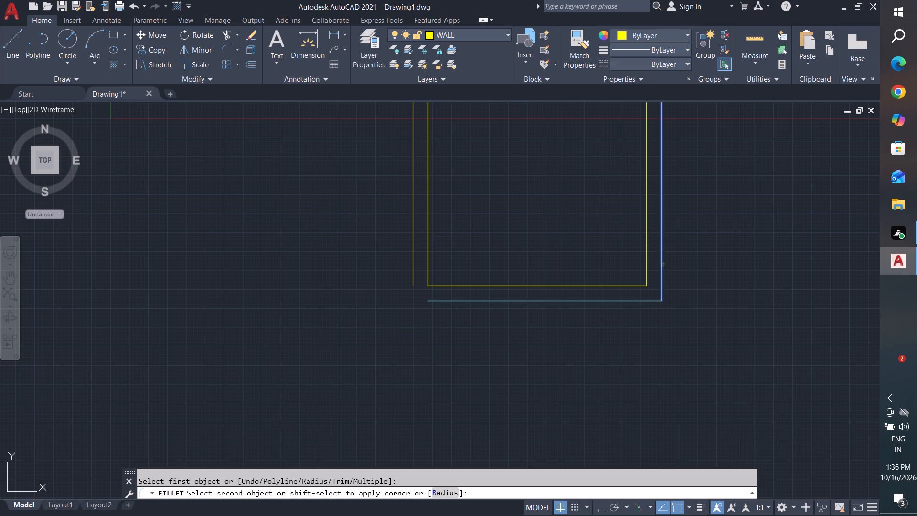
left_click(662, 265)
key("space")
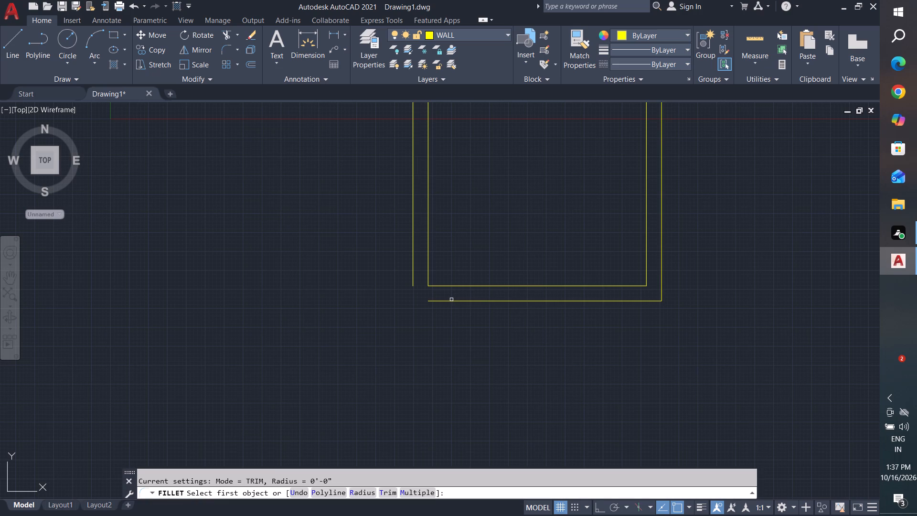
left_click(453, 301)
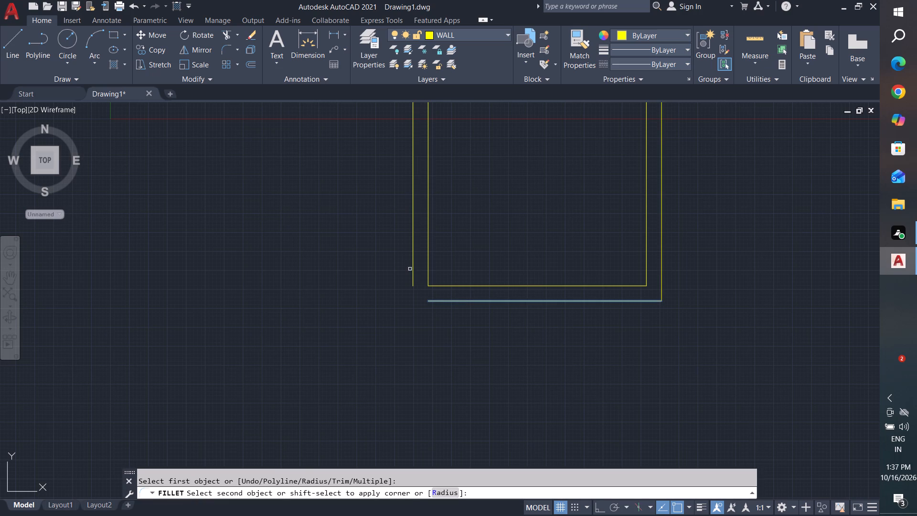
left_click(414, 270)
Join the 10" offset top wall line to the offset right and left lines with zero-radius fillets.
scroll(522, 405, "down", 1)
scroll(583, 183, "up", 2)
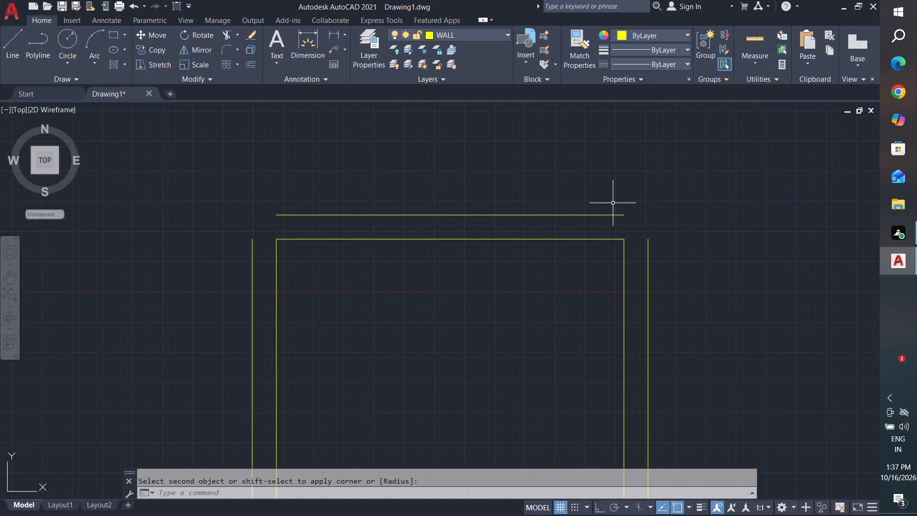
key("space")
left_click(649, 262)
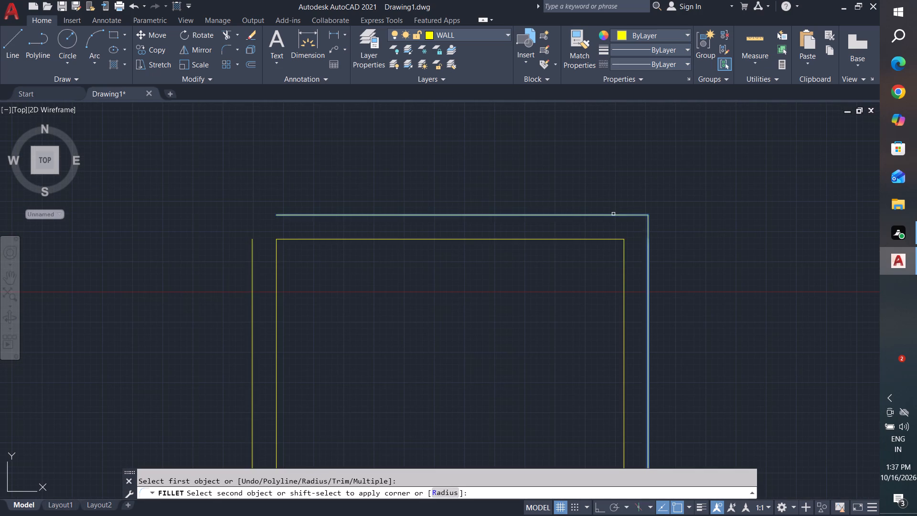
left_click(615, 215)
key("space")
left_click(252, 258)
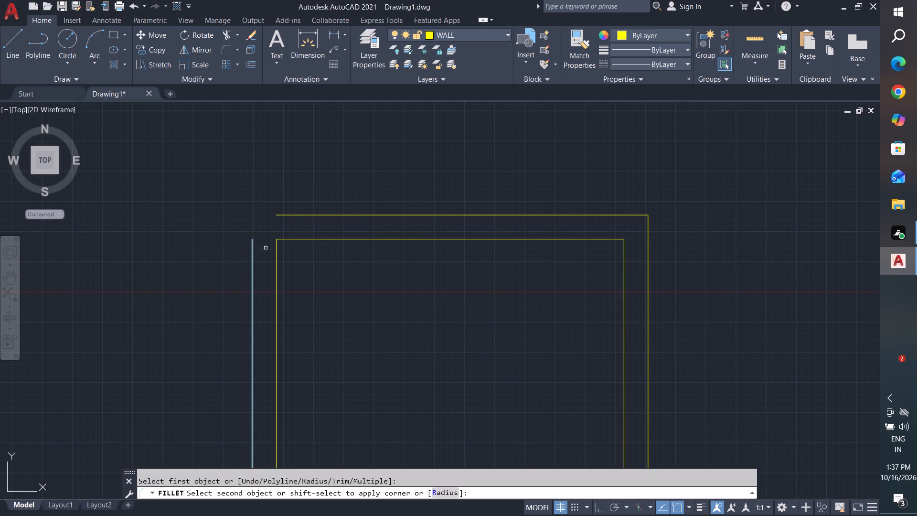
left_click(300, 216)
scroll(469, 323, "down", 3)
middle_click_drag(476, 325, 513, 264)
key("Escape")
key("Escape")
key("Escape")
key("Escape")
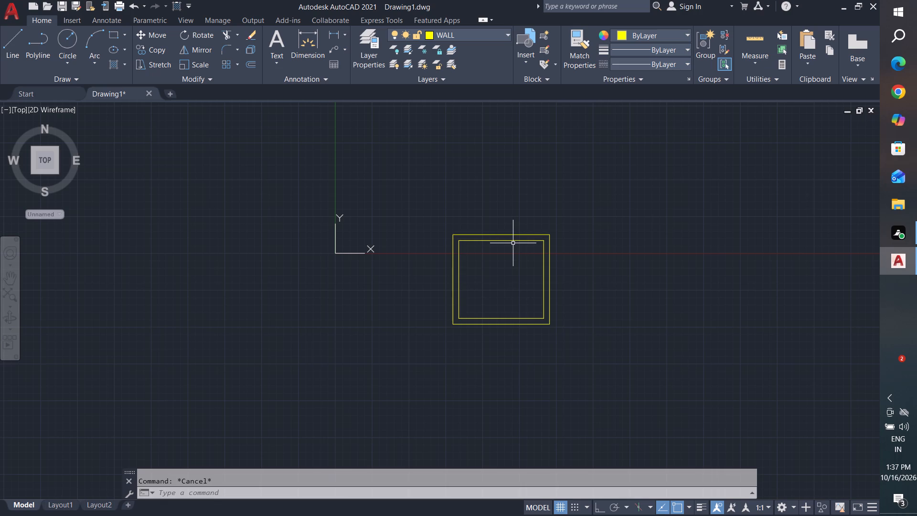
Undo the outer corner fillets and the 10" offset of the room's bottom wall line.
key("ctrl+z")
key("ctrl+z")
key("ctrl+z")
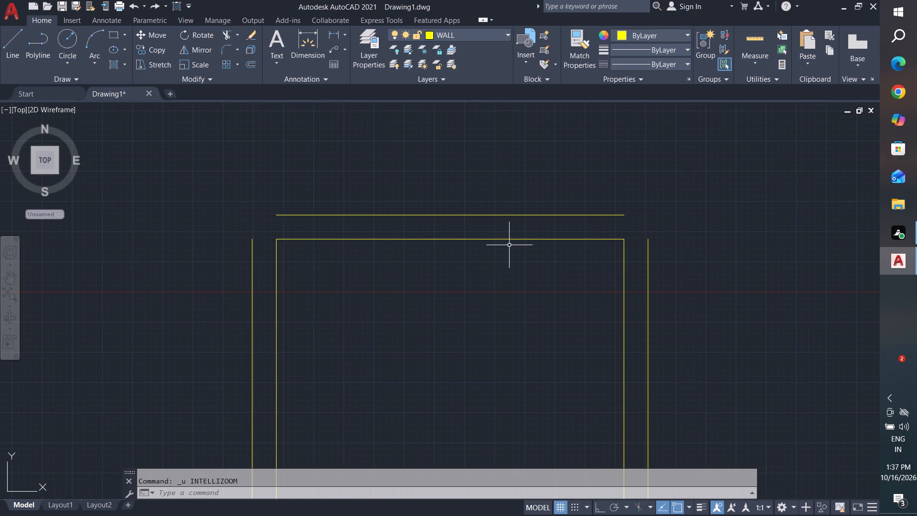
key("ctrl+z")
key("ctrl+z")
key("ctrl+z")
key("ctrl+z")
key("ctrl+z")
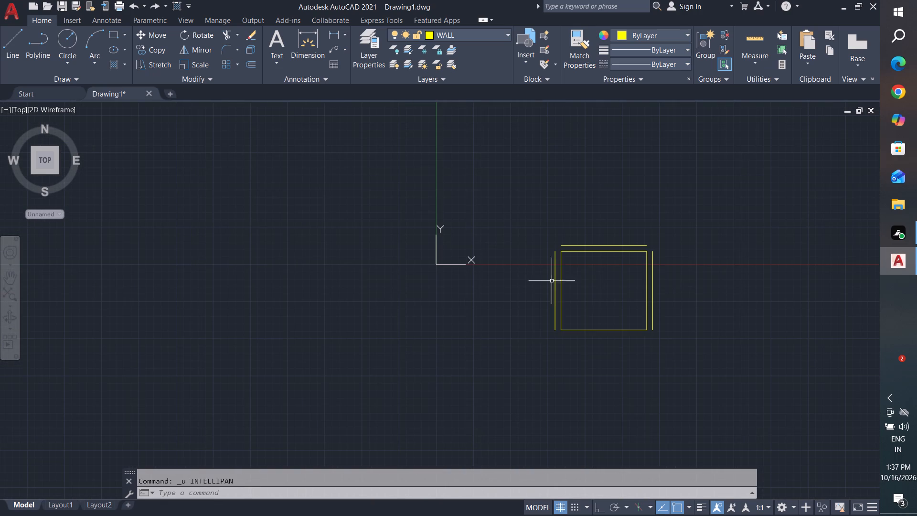
Delete the remaining 10" offset lines outside the room's left, right and top walls.
left_click(555, 304)
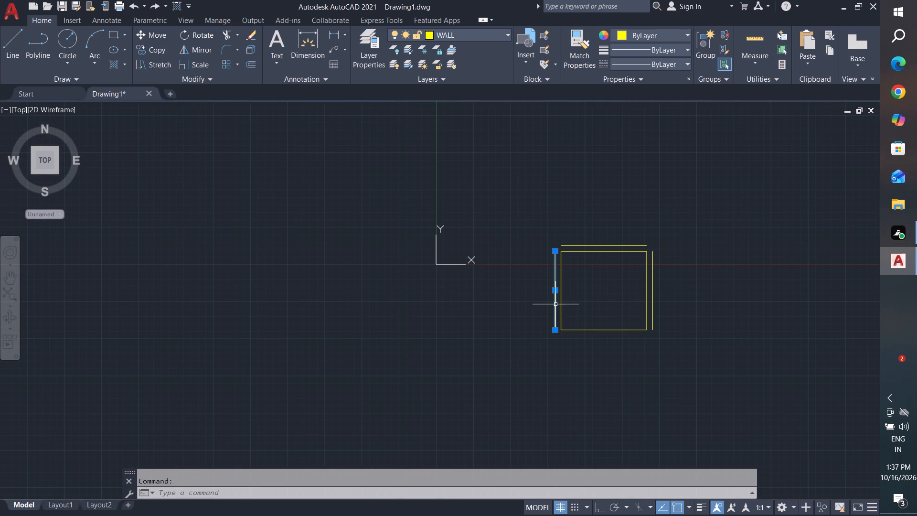
key("Delete")
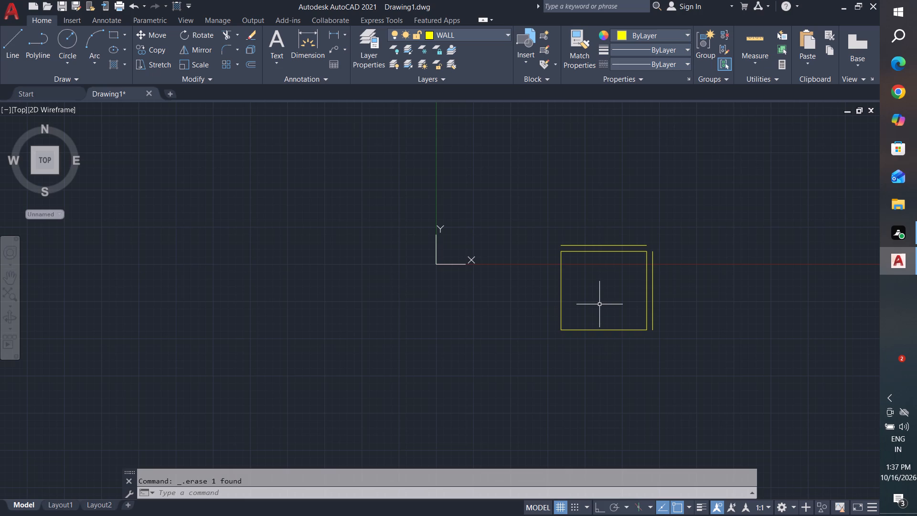
left_click(652, 290)
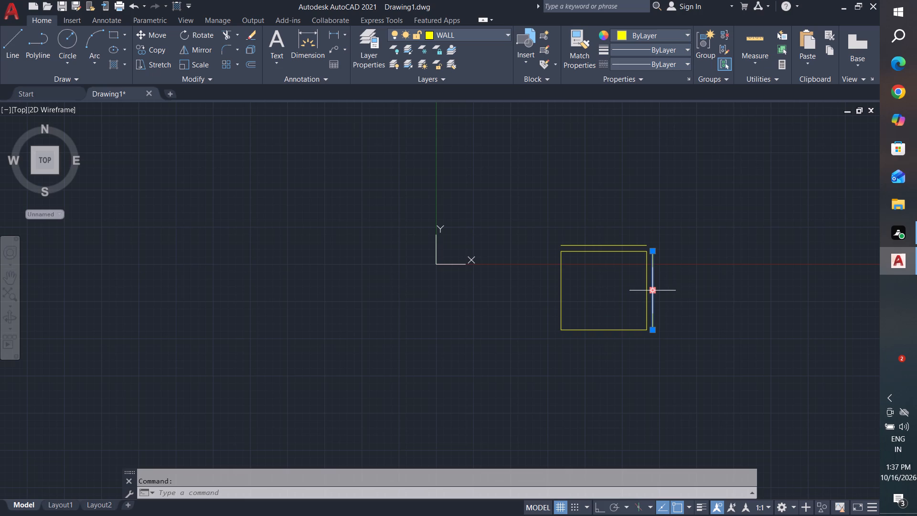
key("Delete")
left_click(640, 246)
key("Delete")
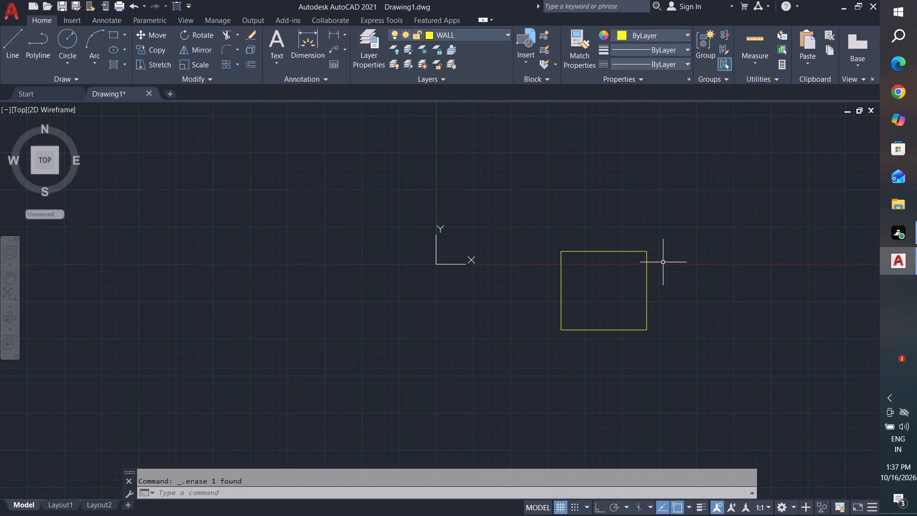
Offset the room's right, bottom, top and left wall lines 9" outward.
key("Escape")
key("Escape")
type("O 9")
key("shift+quotedbl")
key("Return")
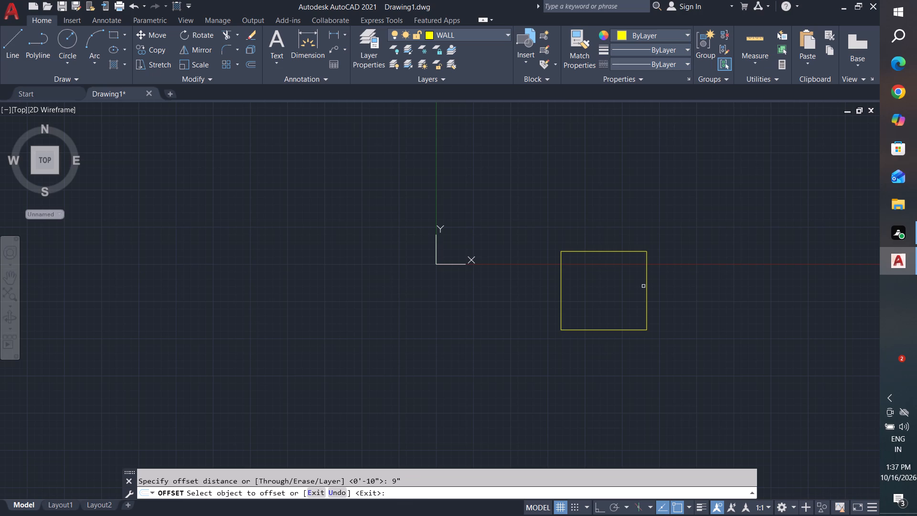
left_click(648, 289)
left_click(655, 293)
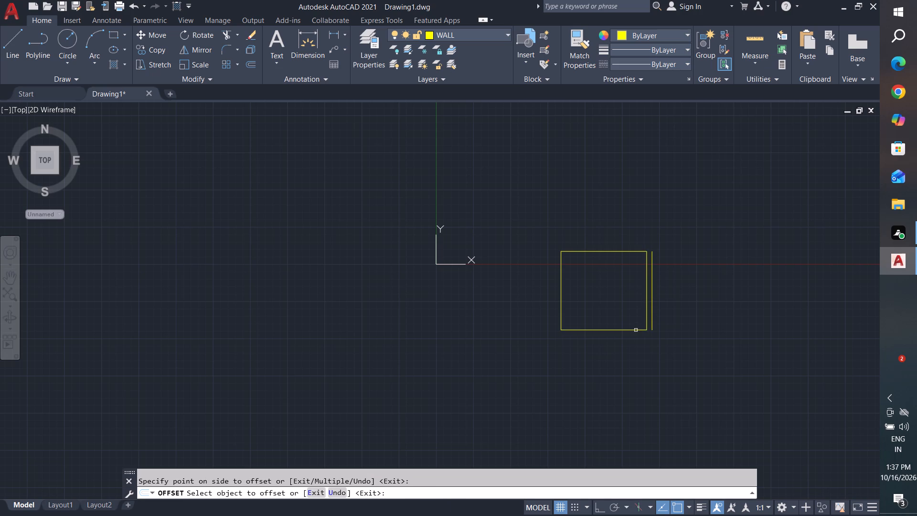
left_click(636, 330)
left_click(635, 344)
left_click(615, 251)
left_click(616, 221)
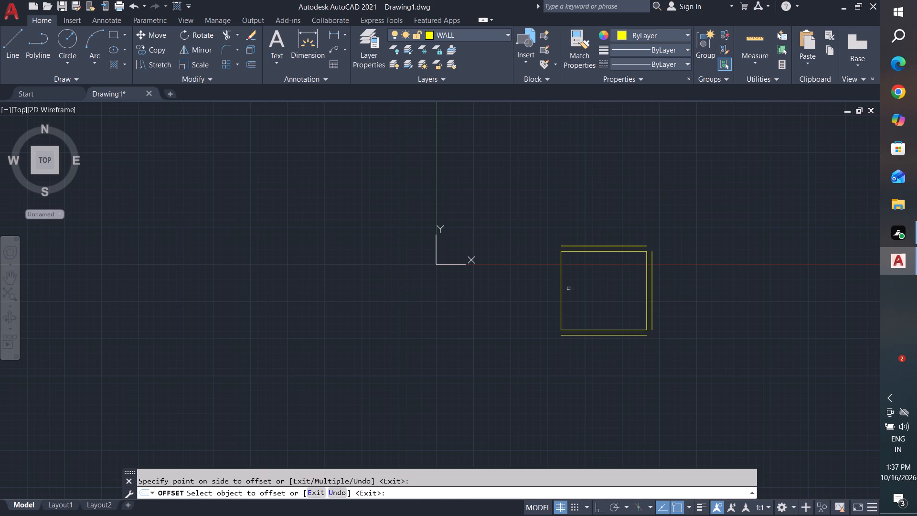
double_click(561, 293)
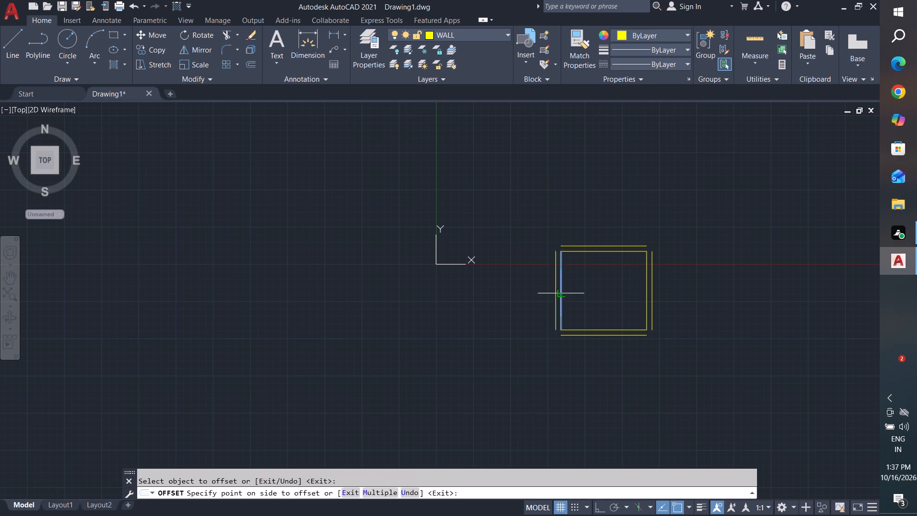
left_click(528, 291)
key("Escape")
key("Escape")
key("Escape")
Join the outer bottom wall line to the outer left and right lines with zero-radius fillets.
key("f")
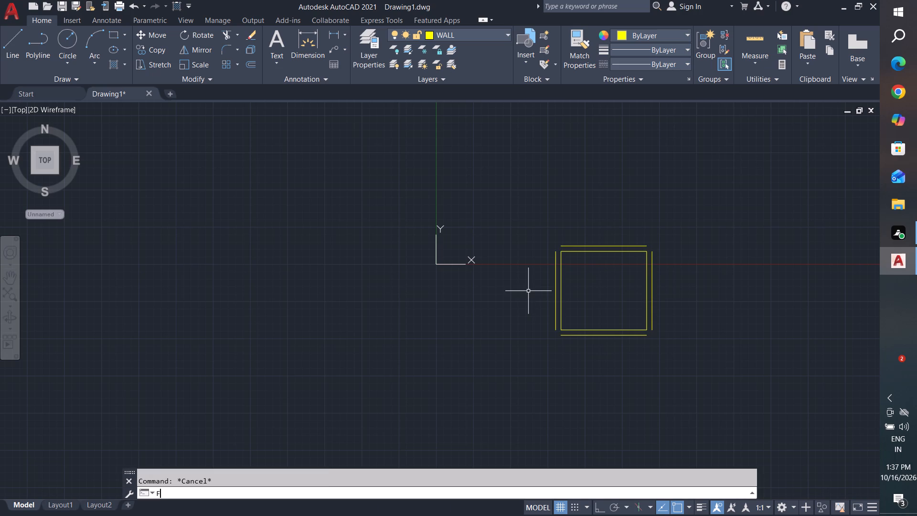
key("Escape")
key("Escape")
type("F")
key("space")
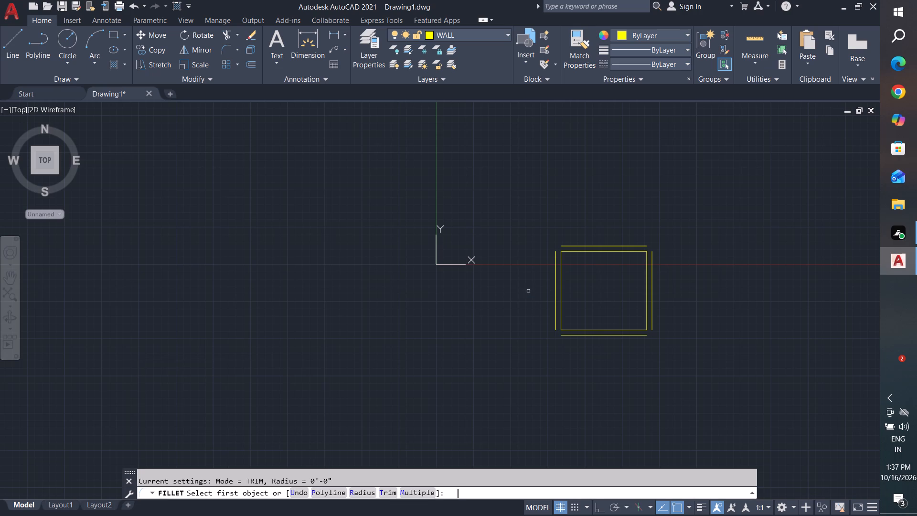
left_click(594, 335)
left_click(555, 320)
key("space")
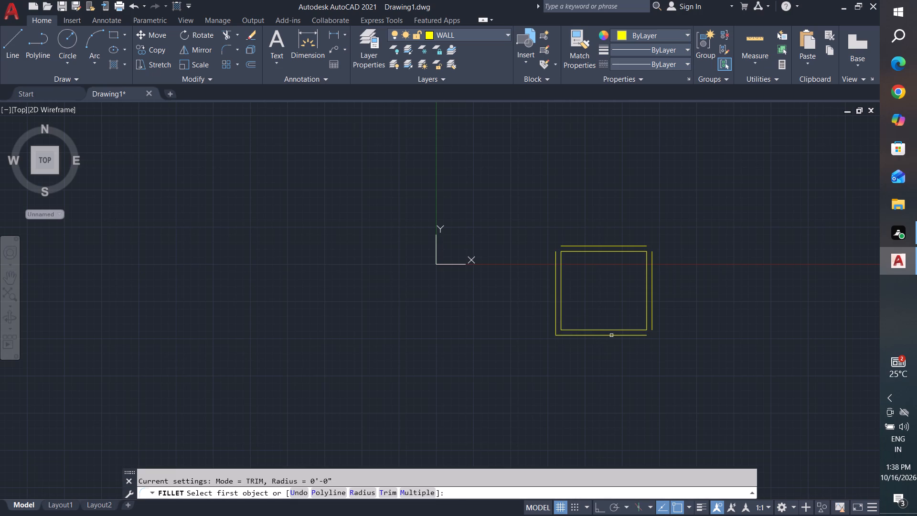
left_click(616, 335)
left_click(654, 311)
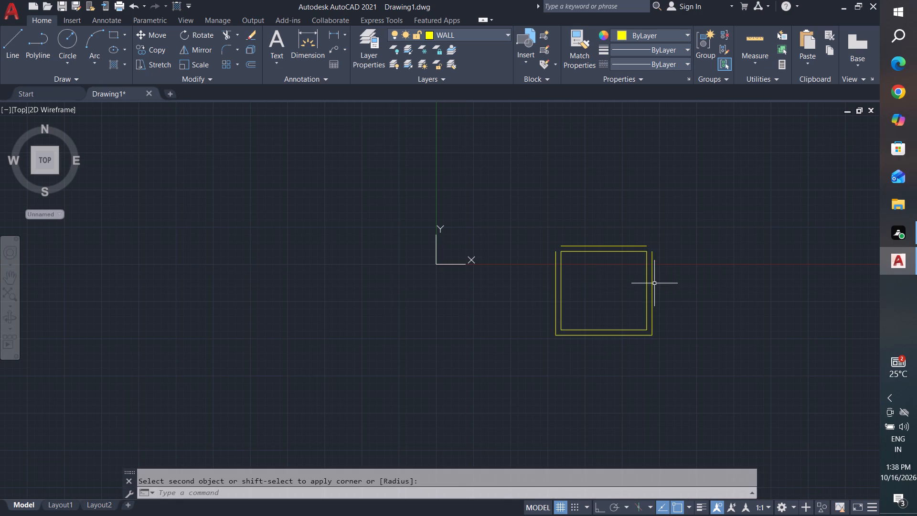
Join the outer top wall line to the outer right and left lines with zero-radius fillets.
key("space")
left_click(652, 263)
left_click(641, 247)
key("space")
left_click(556, 258)
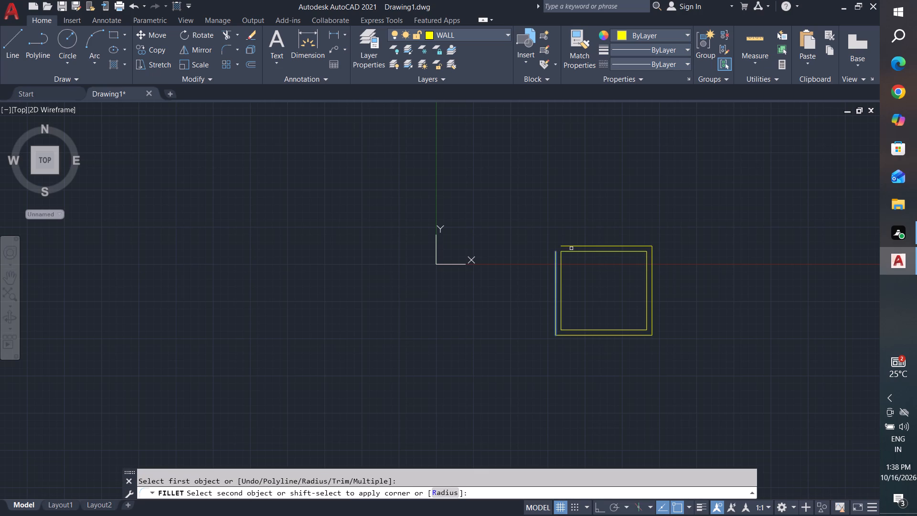
left_click(571, 248)
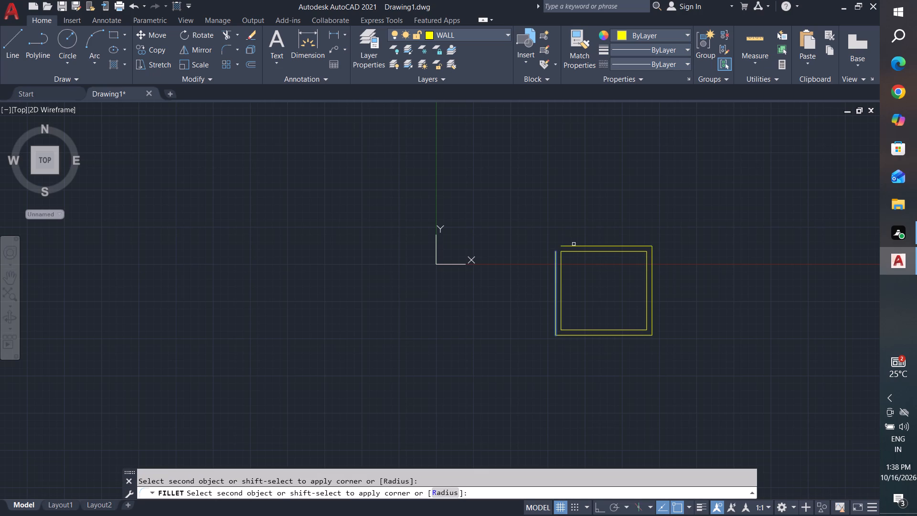
left_click(575, 247)
scroll(567, 350, "down", 3)
middle_click_drag(575, 357, 597, 363)
key("Escape")
key("Escape")
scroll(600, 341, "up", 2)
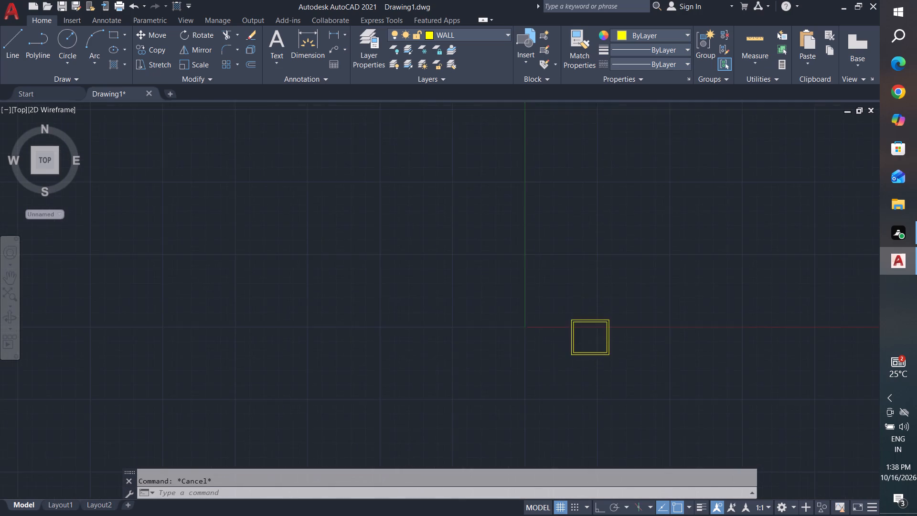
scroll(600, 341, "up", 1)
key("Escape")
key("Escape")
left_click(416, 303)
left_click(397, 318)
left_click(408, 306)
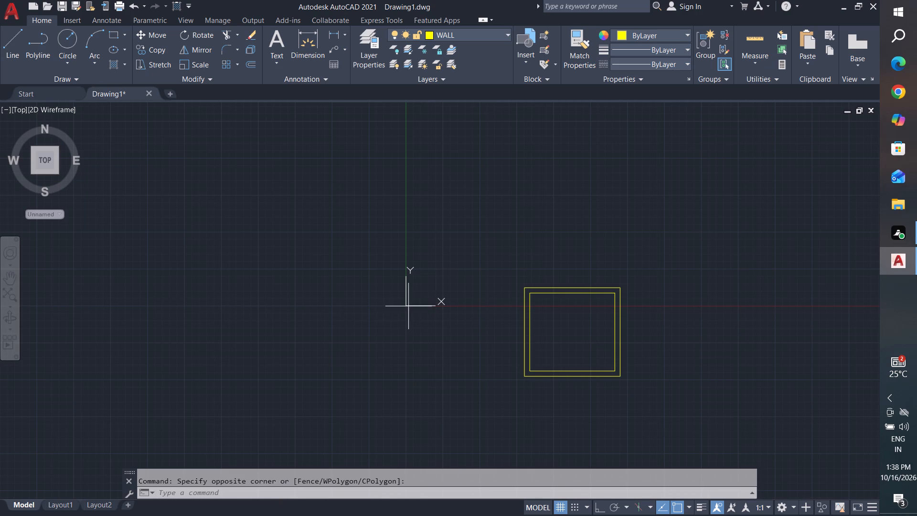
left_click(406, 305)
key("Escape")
Draw lines from the room's outer top-right corner 6' right, 3' down with Ortho on, and back to the outer right wall line.
middle_click_drag(567, 363, 600, 302)
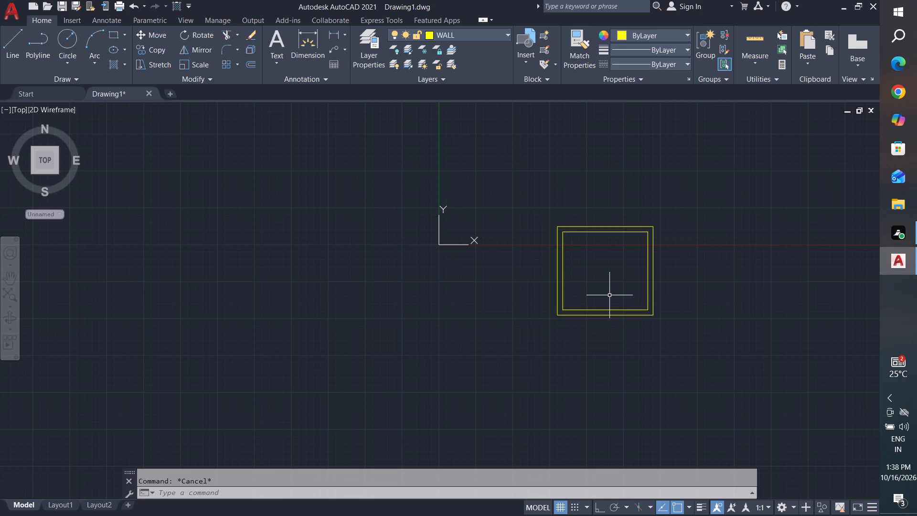
middle_click_drag(652, 278, 526, 268)
key("Escape")
key("Escape")
left_click(19, 44)
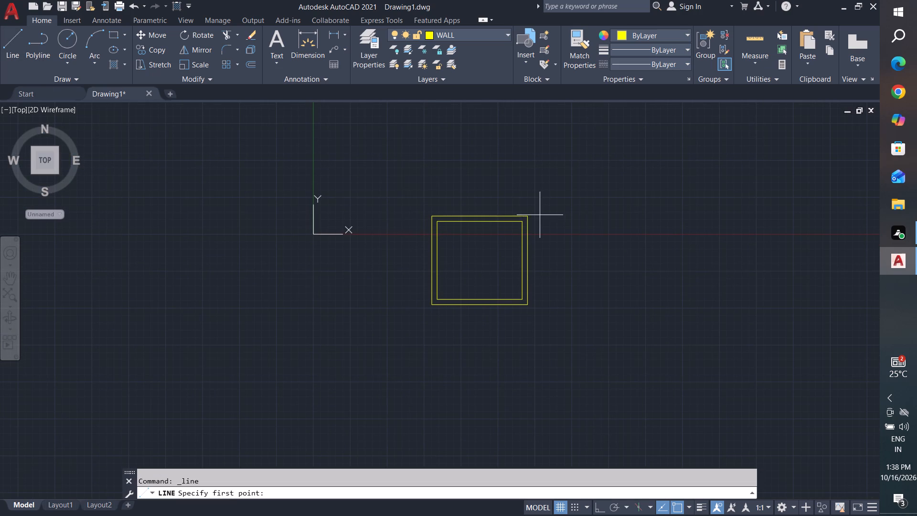
left_click(527, 215)
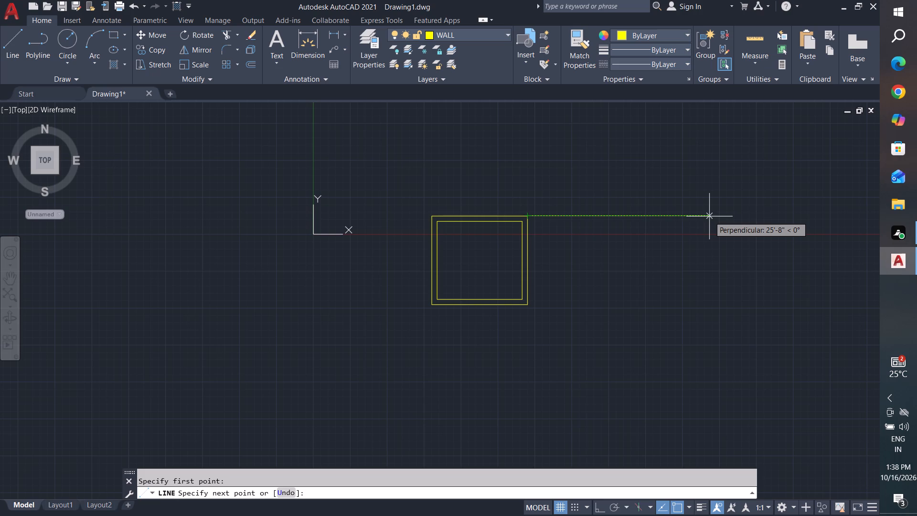
type("6'")
key("Return")
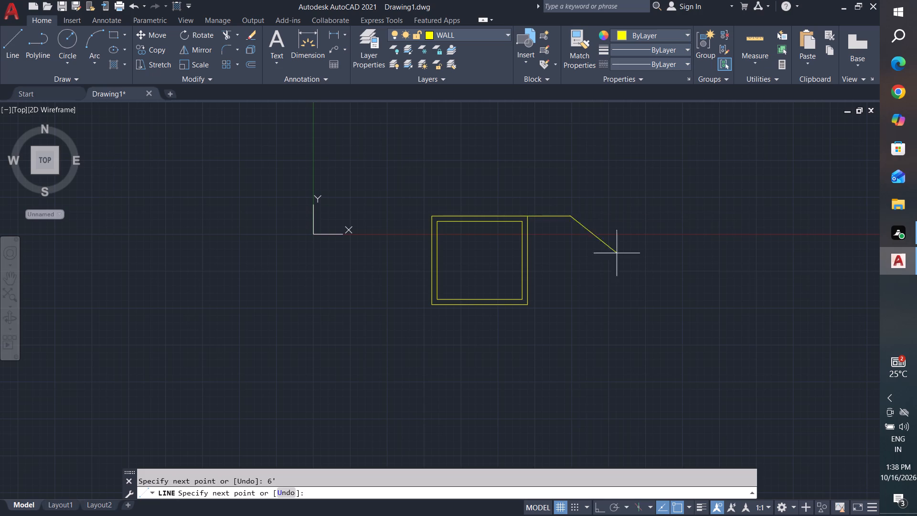
left_click(598, 505)
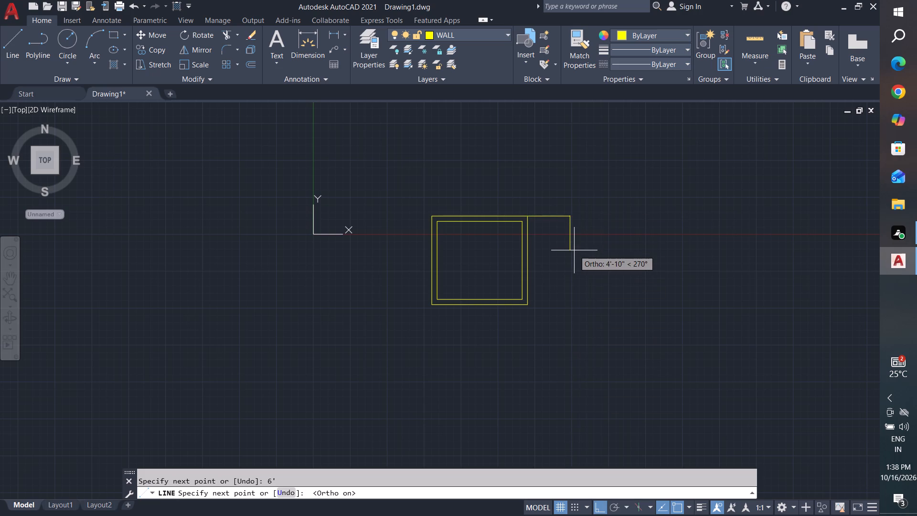
key("3")
key("apostrophe")
key("Return")
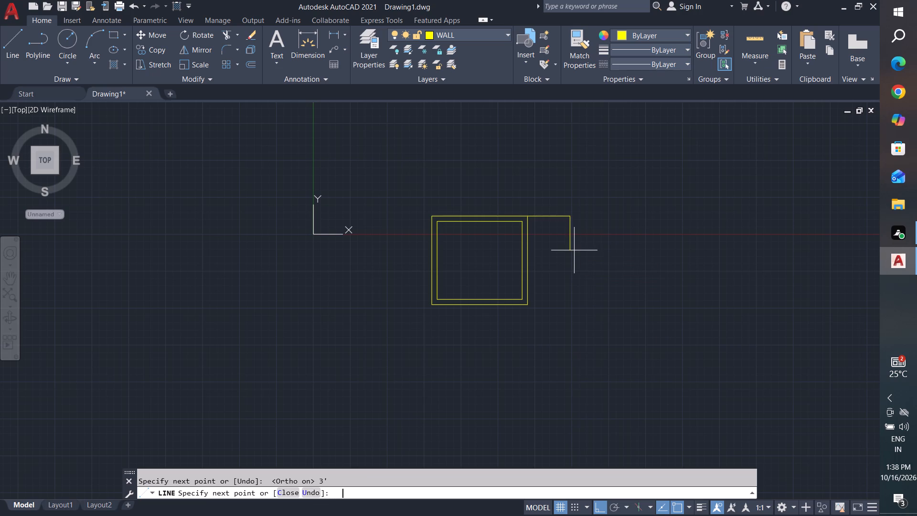
scroll(549, 247, "up", 2)
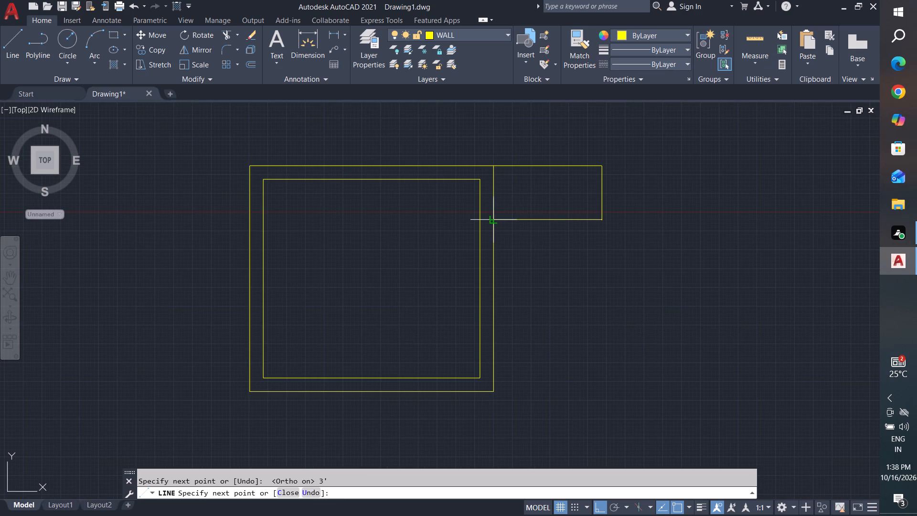
left_click(493, 222)
key("Escape")
key("Escape")
middle_click_drag(582, 295, 627, 333)
key("Escape")
key("Escape")
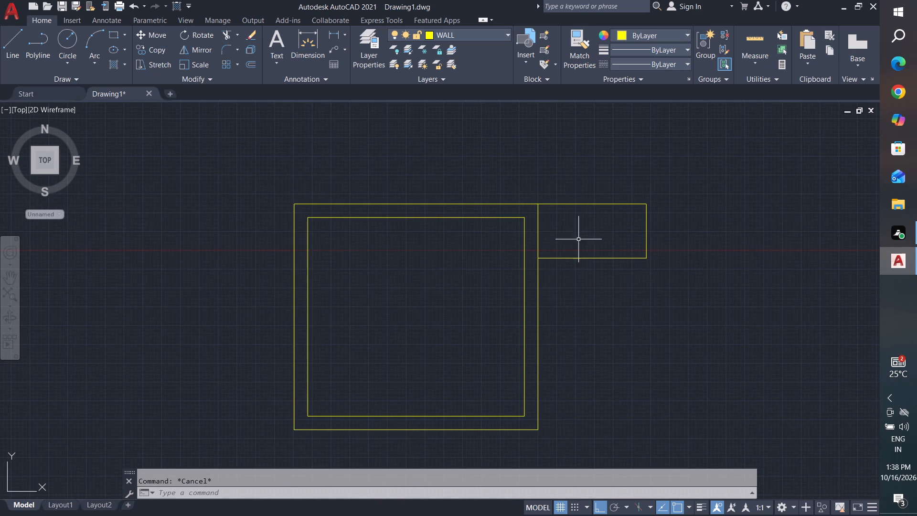
Draw lines continuing the room's inner top wall line across the right wall and on to the adjoining space's right line.
left_click(18, 51)
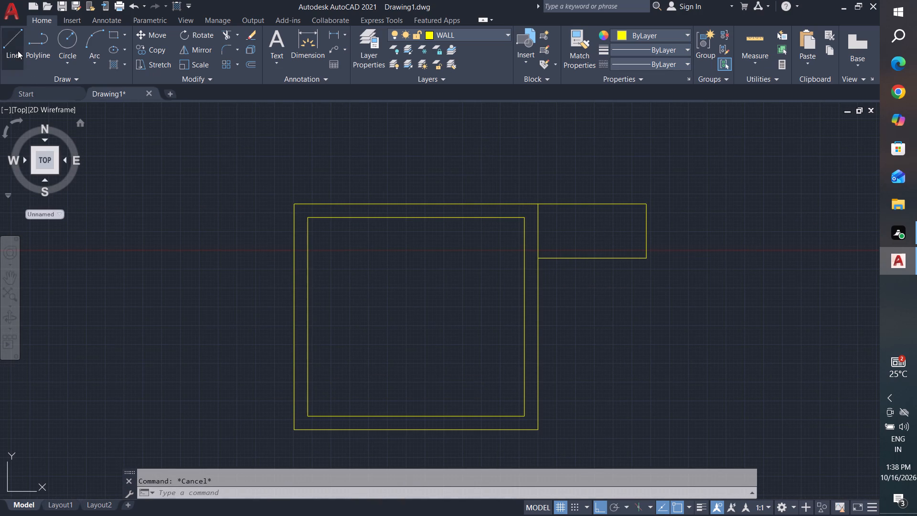
left_click(522, 218)
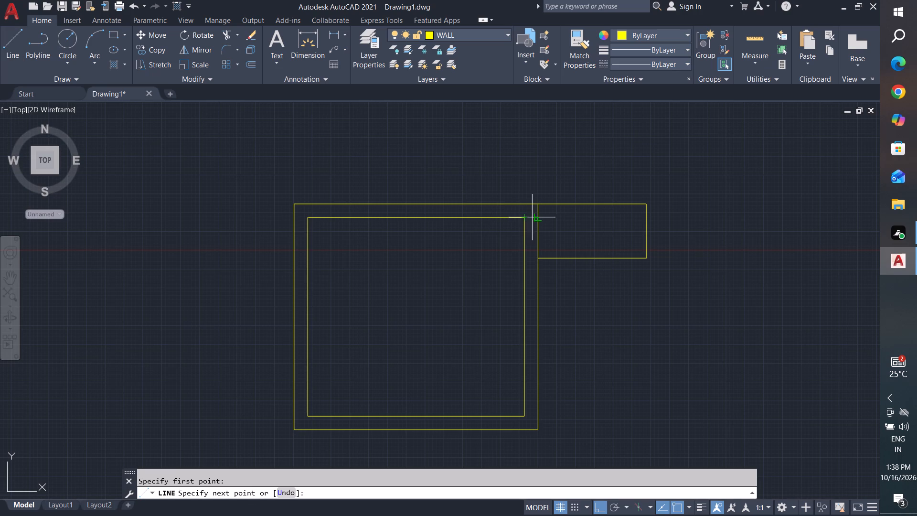
left_click(536, 217)
key("Escape")
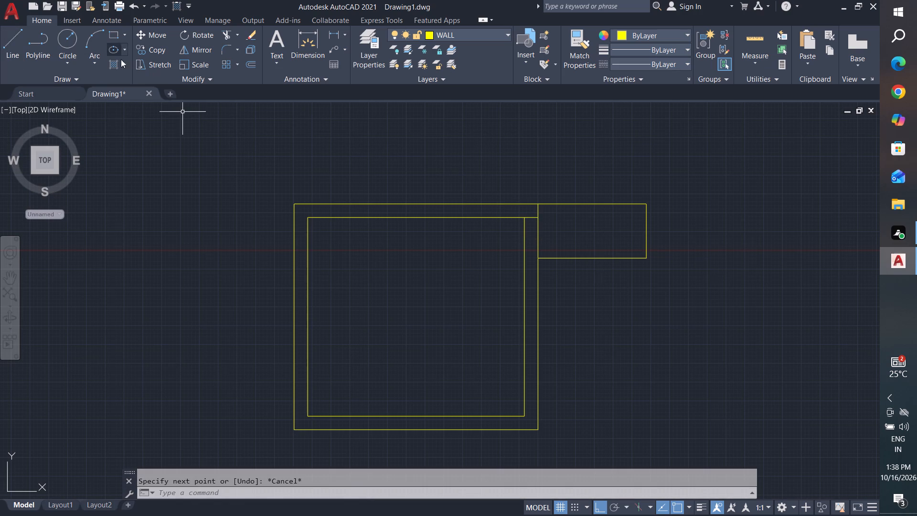
left_click(21, 45)
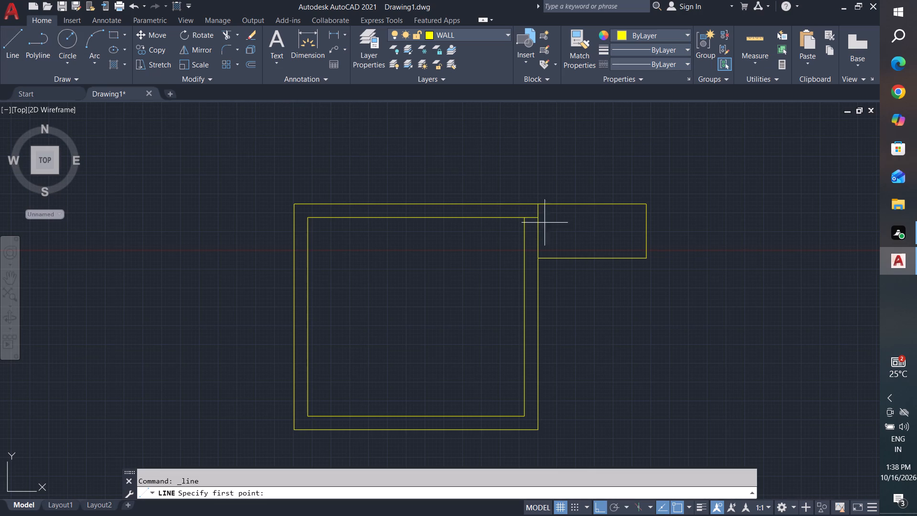
left_click(538, 217)
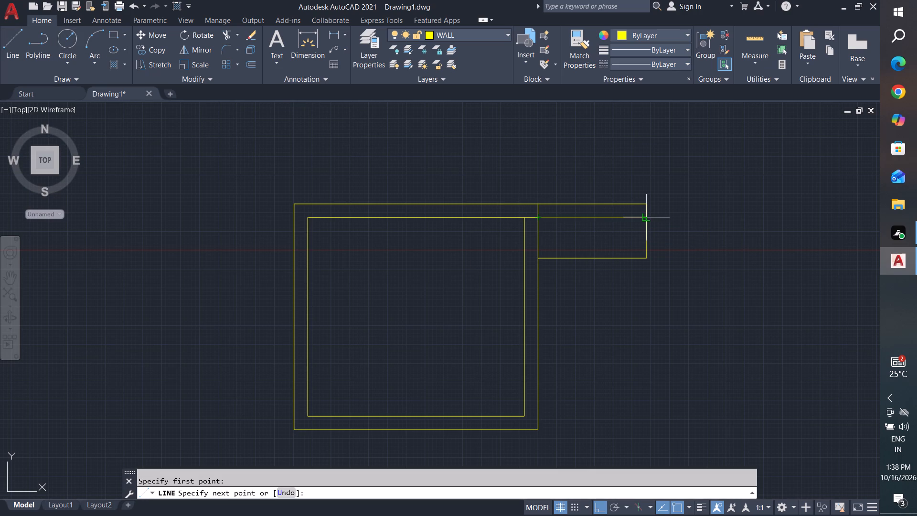
left_click(648, 219)
key("Escape")
key("Escape")
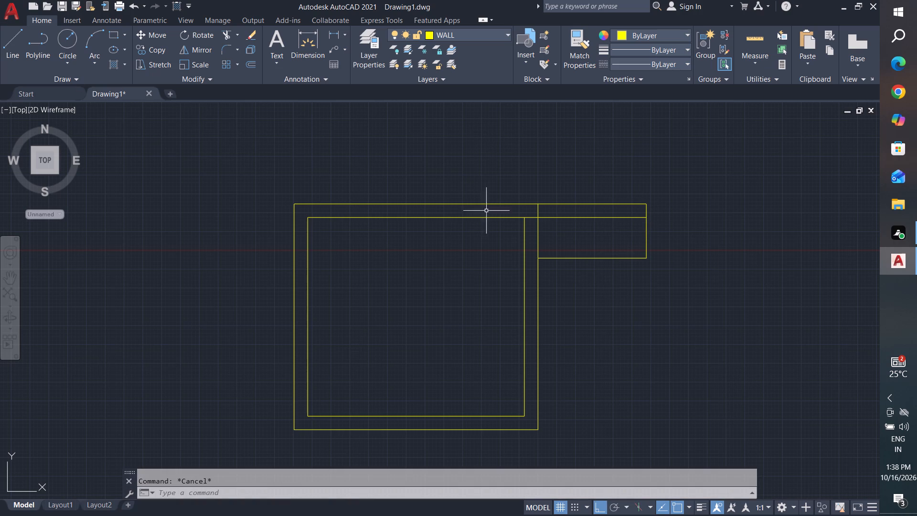
Delete the adjoining space's bottom line.
left_click(610, 258)
key("Delete")
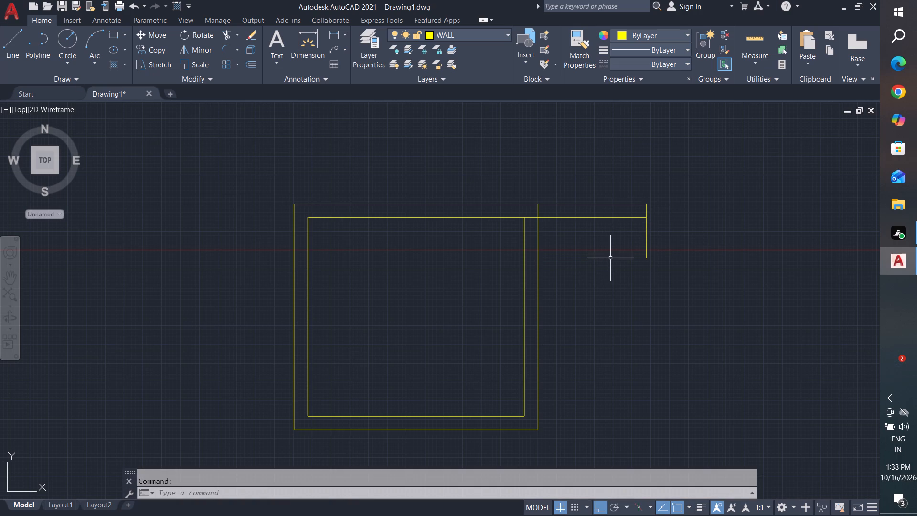
key("Escape")
key("Escape")
key("Escape")
Offset the adjoining space's inner top line 3' downward.
type("O 3'")
key("Return")
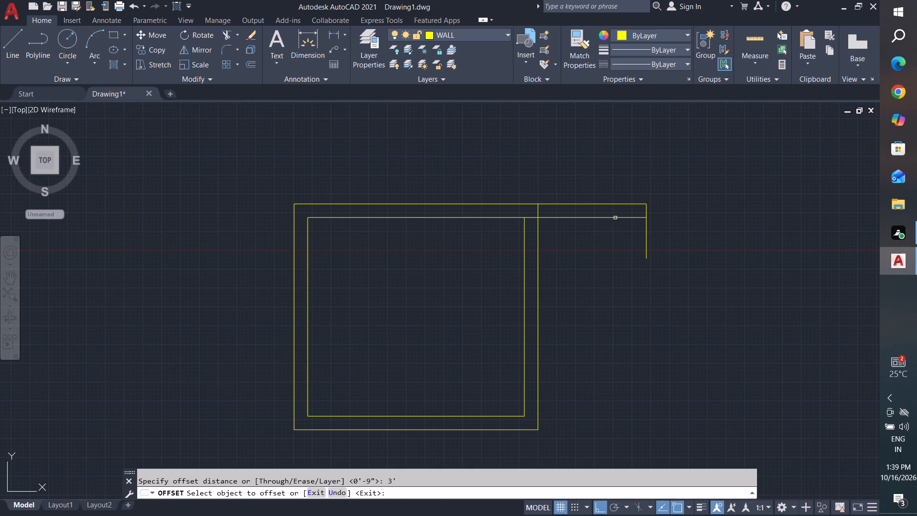
left_click(619, 218)
left_click(619, 261)
key("Escape")
key("Escape")
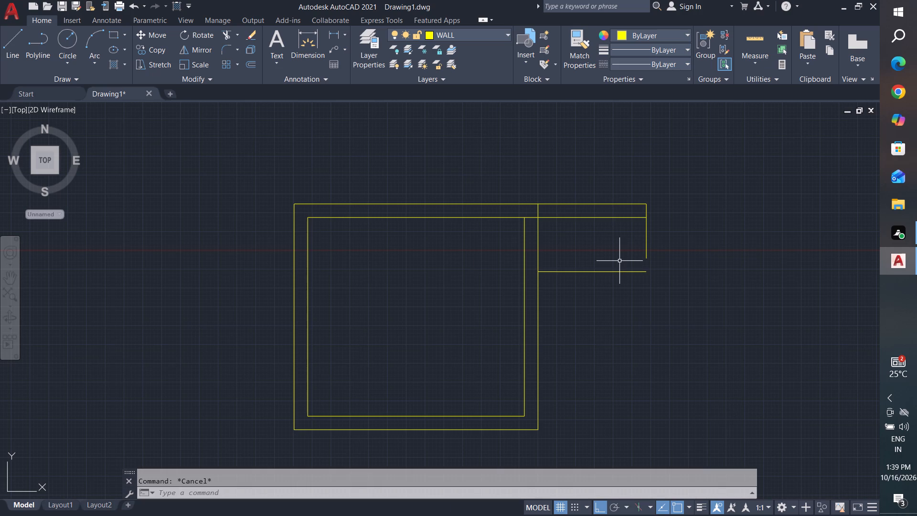
Extend the adjoining space's right line down to the bottom line.
key("Escape")
type("EX")
key("space")
key("space")
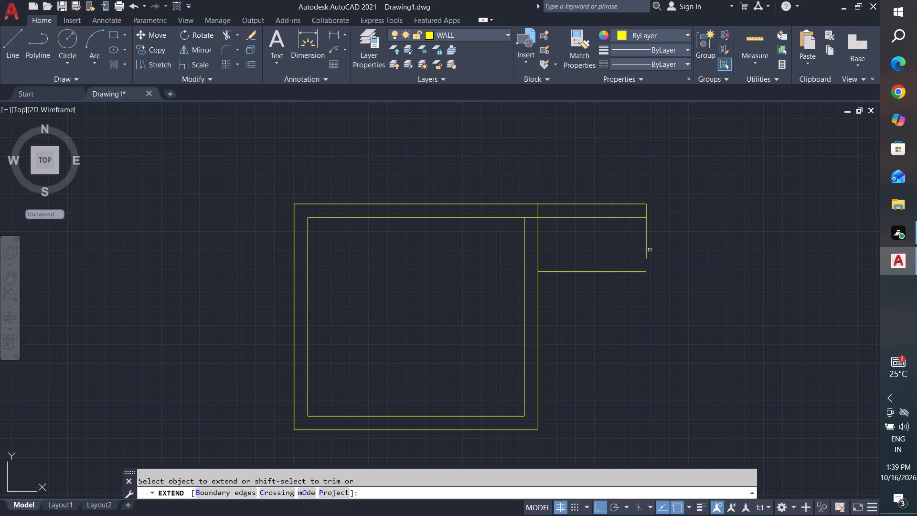
left_click(648, 249)
middle_click_drag(686, 313, 679, 333)
key("Escape")
key("Escape")
key("Escape")
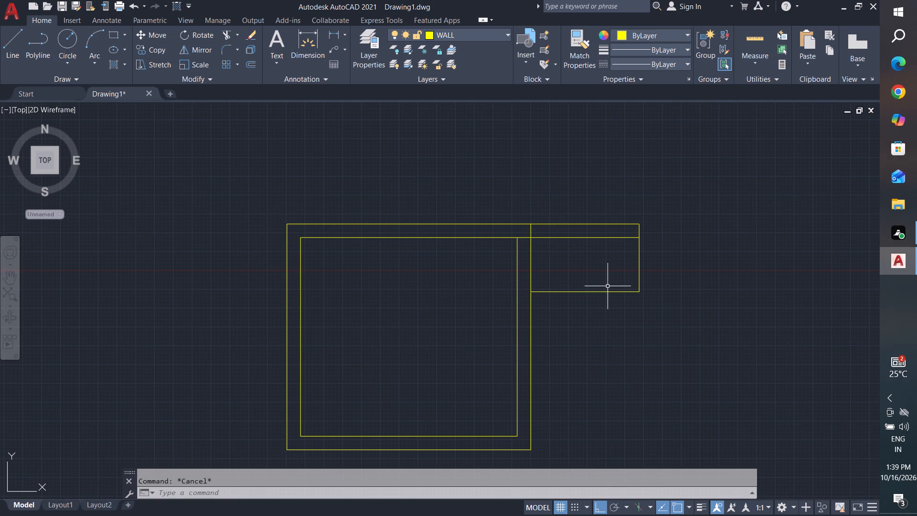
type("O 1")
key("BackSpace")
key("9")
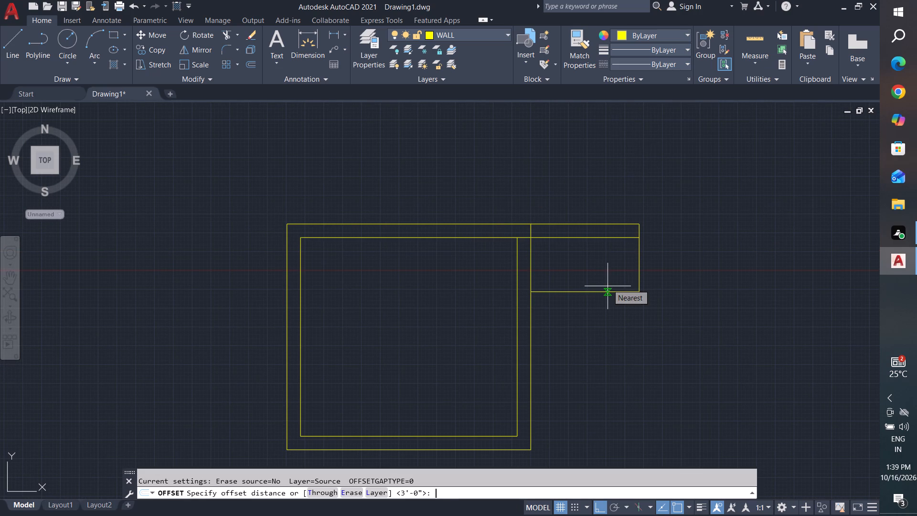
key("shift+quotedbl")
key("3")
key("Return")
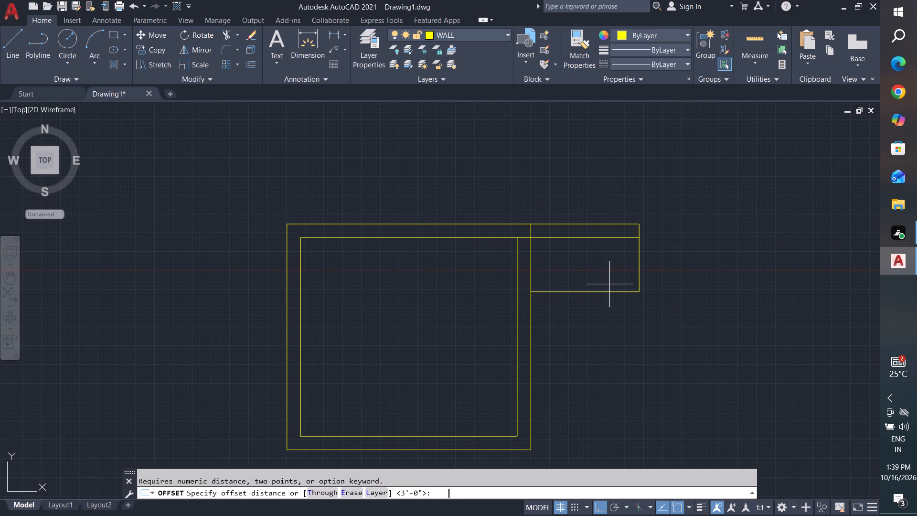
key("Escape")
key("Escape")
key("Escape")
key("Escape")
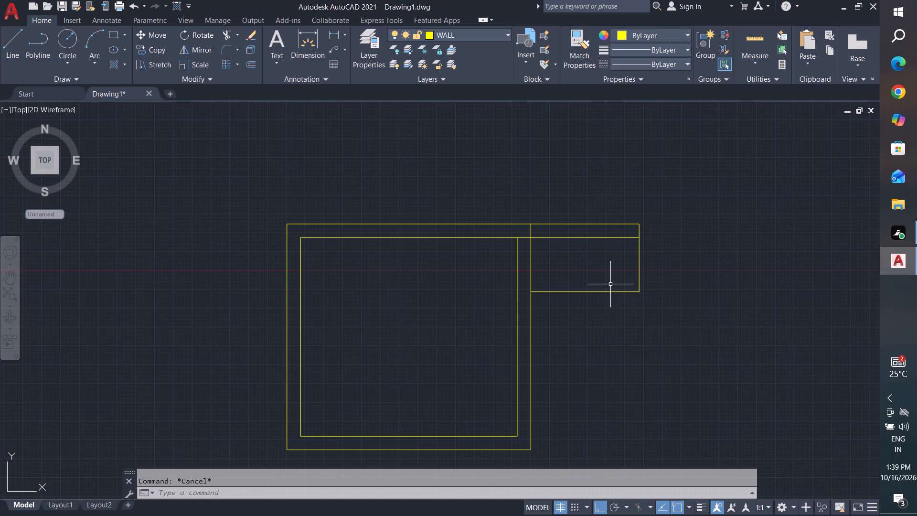
Offset the adjoining space's right and bottom lines 9" outward.
type("O 9")
key("shift+quotedbl")
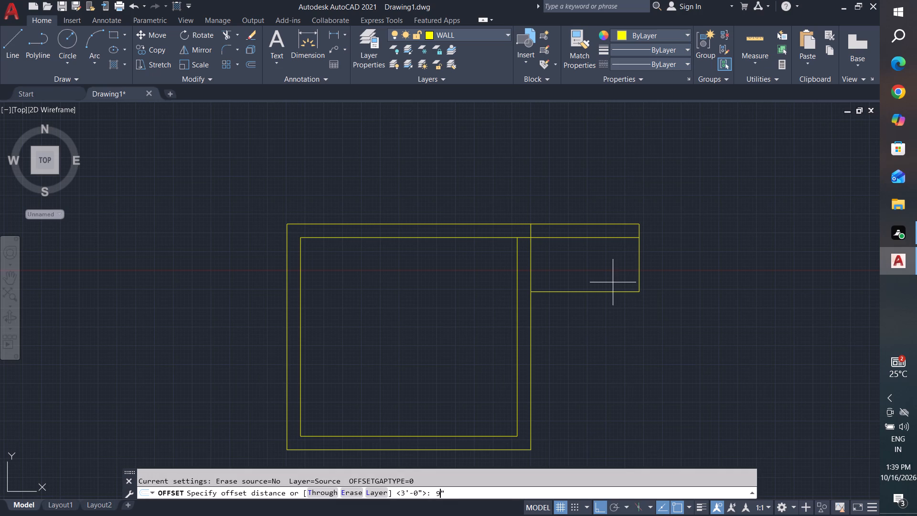
key("Return")
left_click(639, 266)
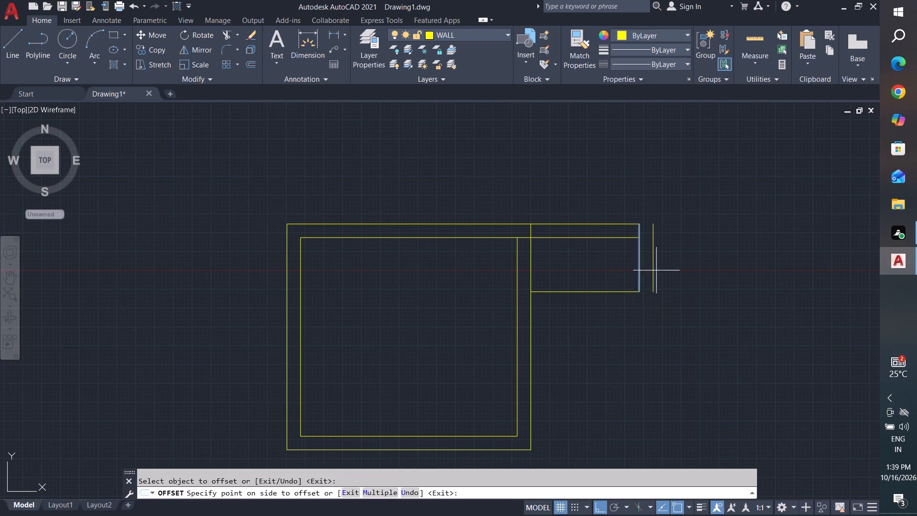
left_click(660, 272)
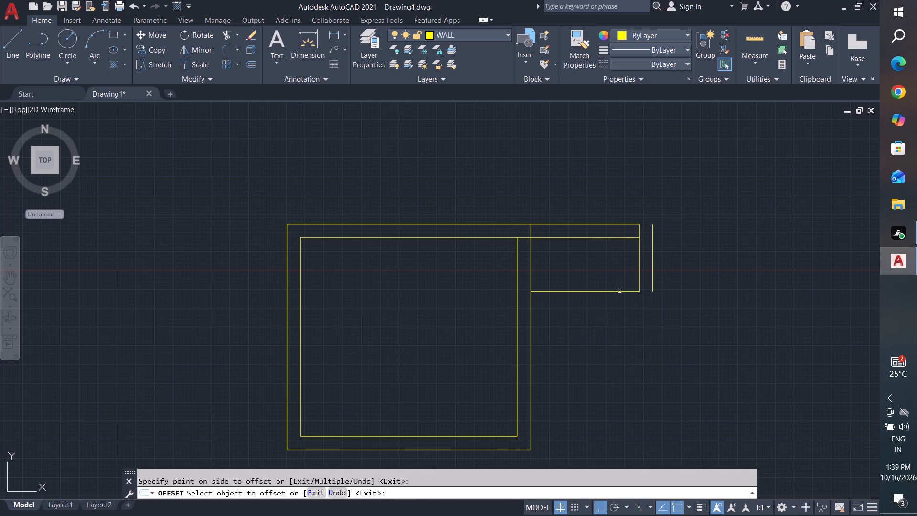
left_click(619, 291)
left_click(616, 320)
key("Escape")
key("Escape")
key("Escape")
key("Escape")
Join the adjoining space's outer bottom and outer right lines with a zero-radius fillet.
type("F")
key("space")
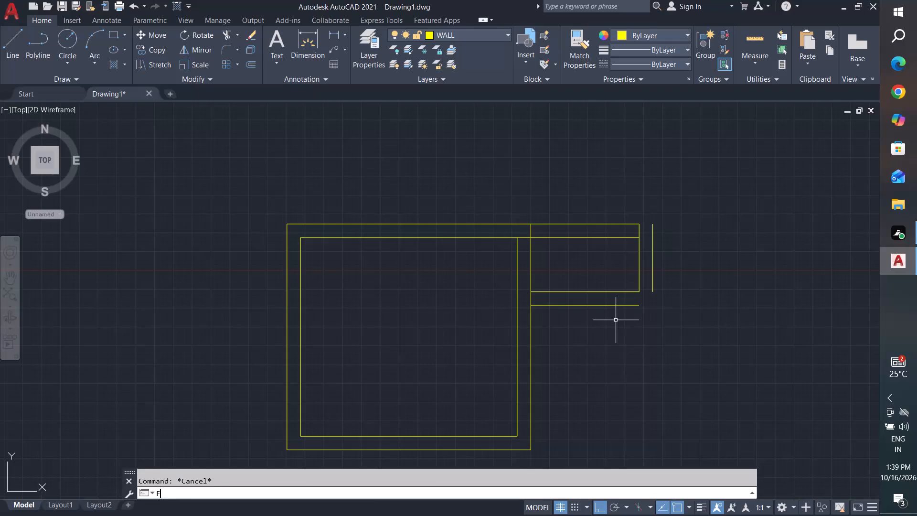
left_click(633, 307)
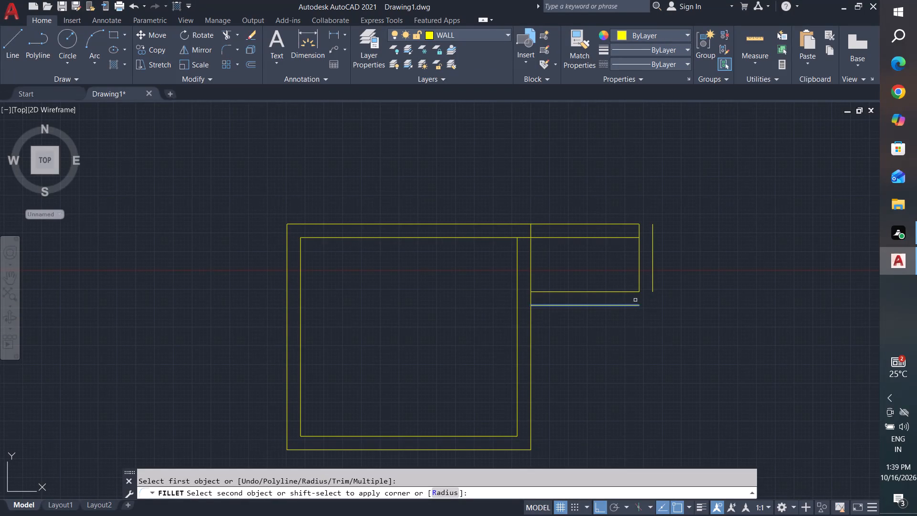
left_click(652, 272)
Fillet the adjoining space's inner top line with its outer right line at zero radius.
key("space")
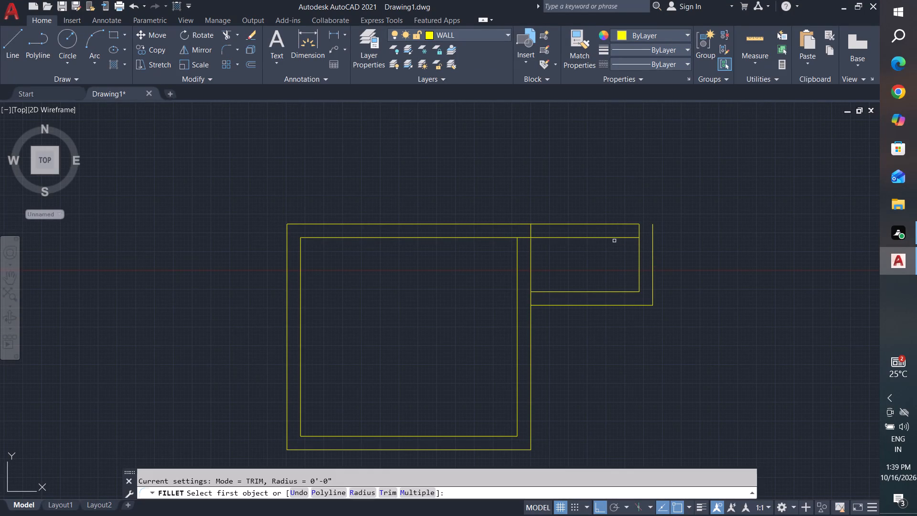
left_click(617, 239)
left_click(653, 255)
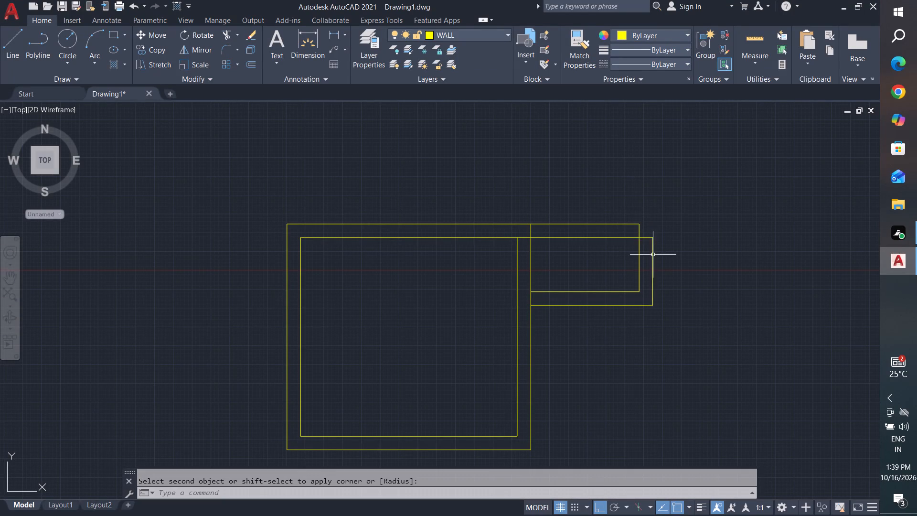
Join the adjoining space's outer top and outer right lines with a zero-radius fillet.
key("space")
key("space")
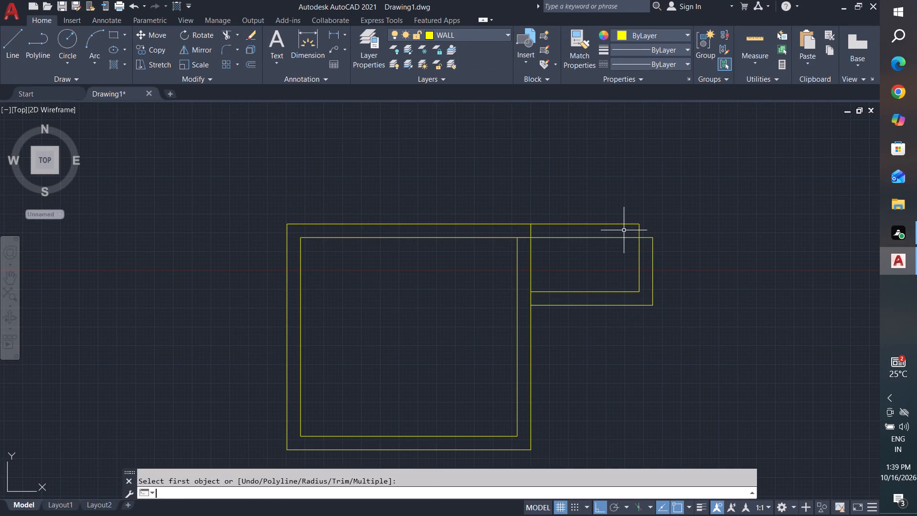
key("space")
left_click(623, 224)
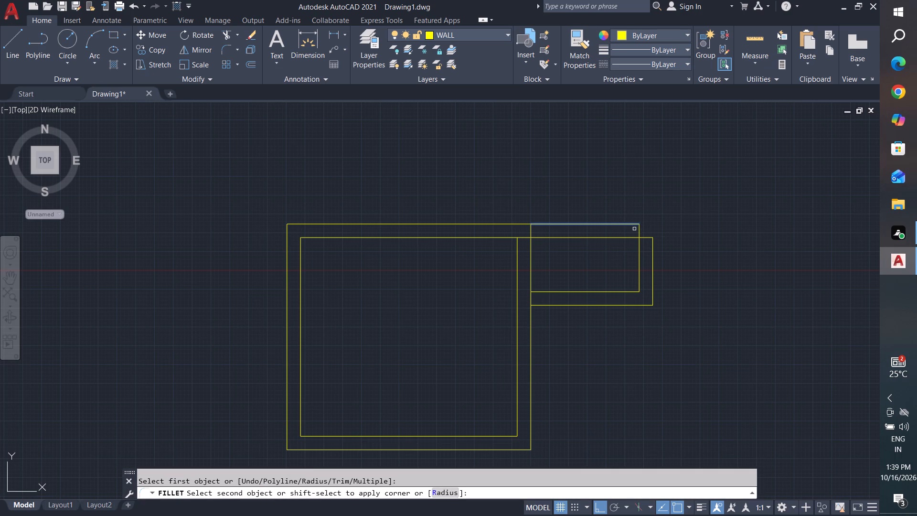
left_click(653, 251)
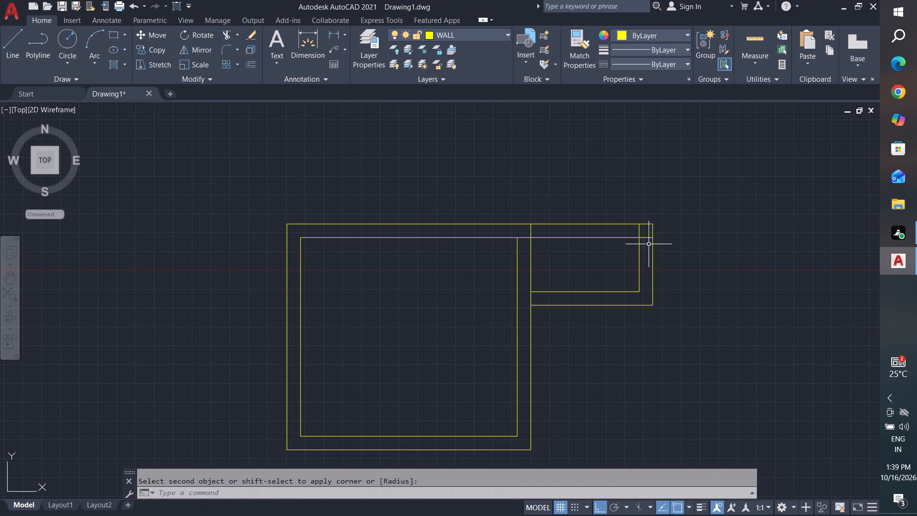
Trim the inner top and inner right line ends that overrun the adjoining space's inner top-right corner.
scroll(648, 242, "up", 3)
key("Escape")
key("Escape")
type("TR")
key("space")
key("space")
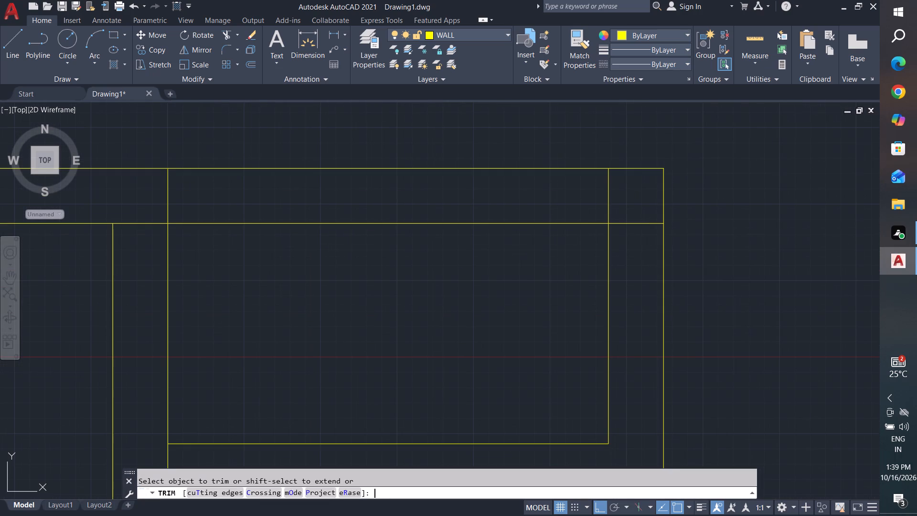
scroll(648, 242, "up", 1)
left_click(568, 186)
left_click(630, 247)
scroll(611, 324, "down", 5)
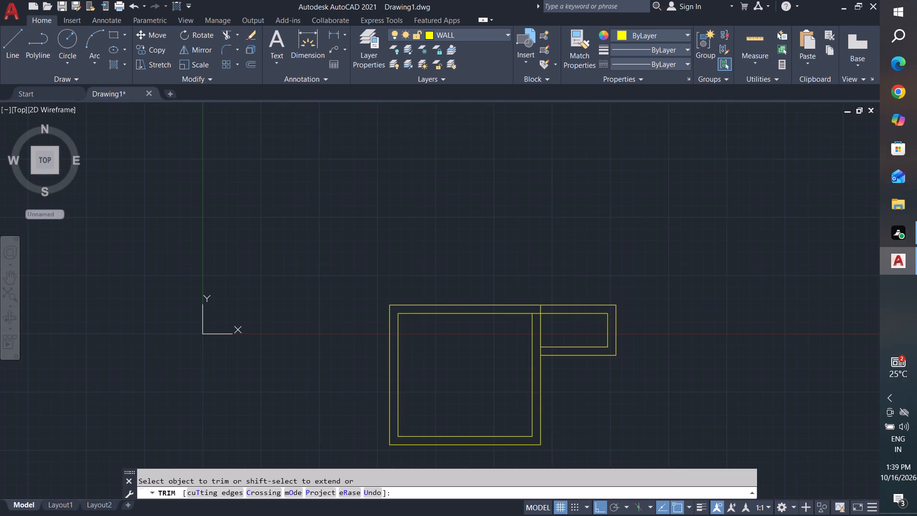
Trim the wall lines crossing the junction between the 12' by 11' room and the adjoining space, at its top and bottom walls.
scroll(549, 345, "up", 2)
key("Escape")
key("Escape")
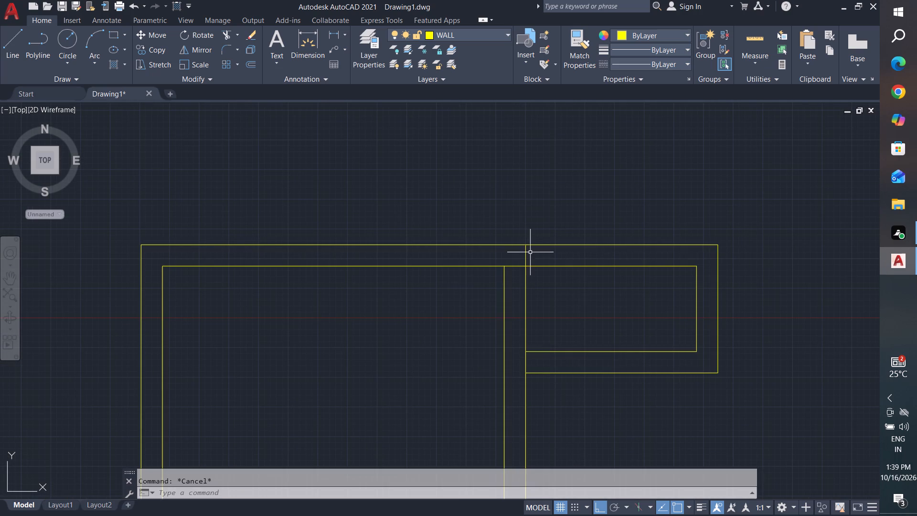
key("Escape")
key("Escape")
type("TR")
key("space")
key("space")
scroll(530, 252, "up", 2)
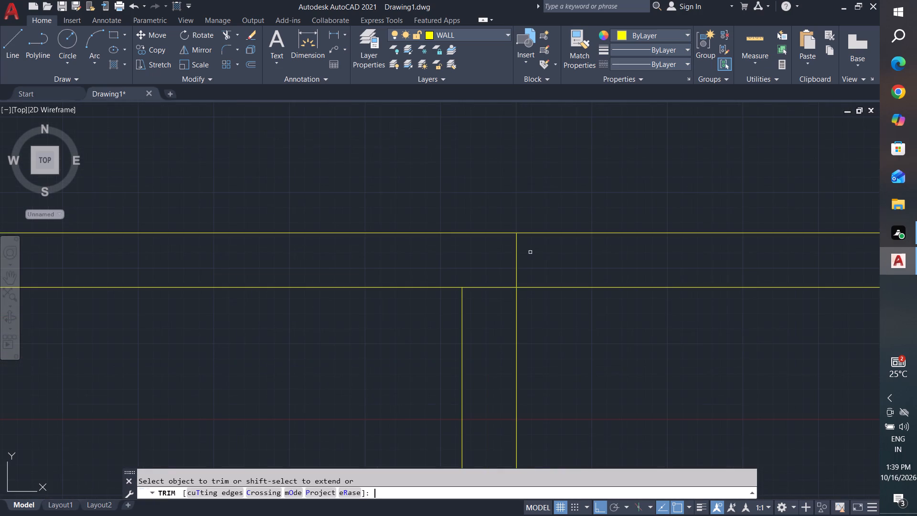
left_click(535, 244)
left_click(493, 298)
scroll(551, 312, "down", 4)
scroll(546, 373, "up", 2)
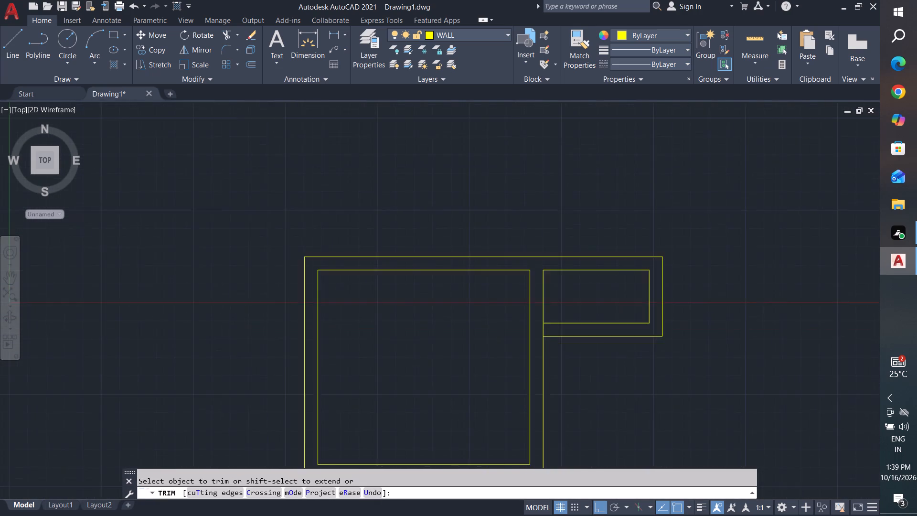
scroll(546, 363, "up", 1)
left_click(539, 275)
scroll(549, 340, "down", 2)
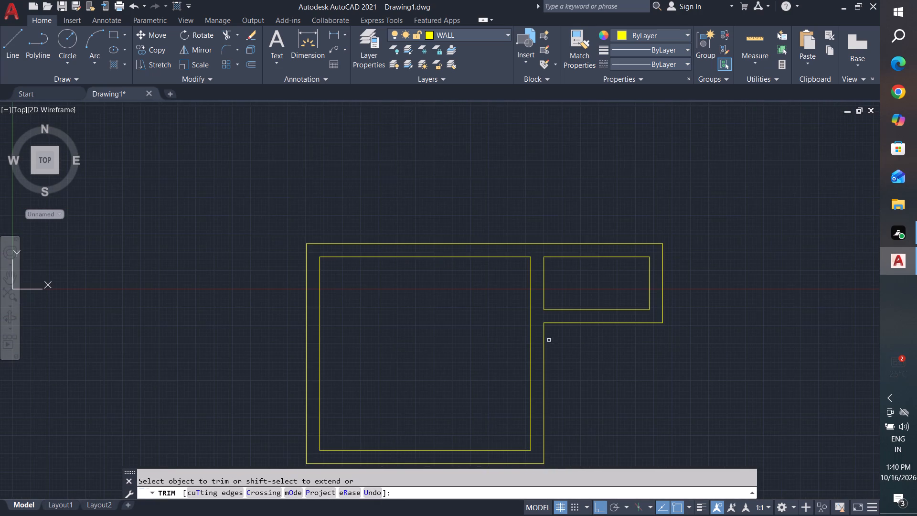
middle_click_drag(565, 341, 551, 331)
key("Escape")
key("Escape")
middle_click_drag(630, 375, 577, 379)
key("Escape")
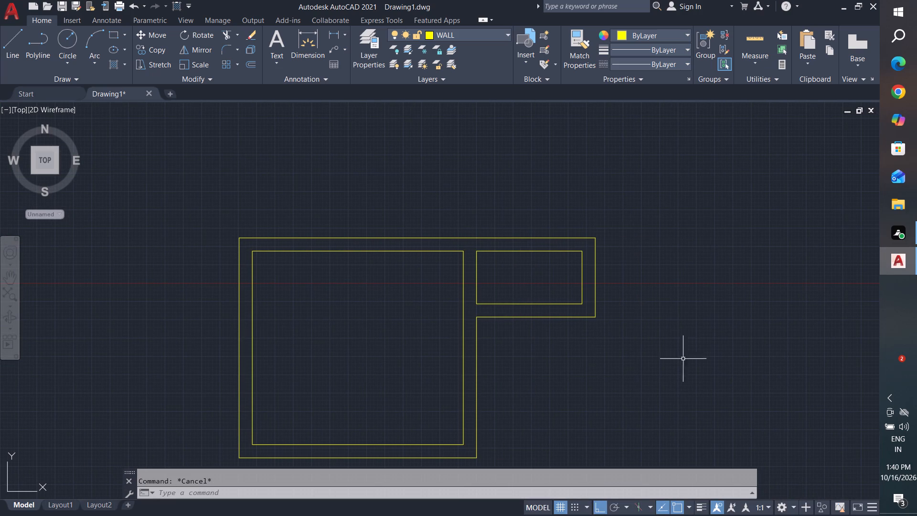
key("Escape")
key("Escape")
Draw a short horizontal line across the wall from the adjoining space's inner top-right corner to its outer right line.
left_click(12, 42)
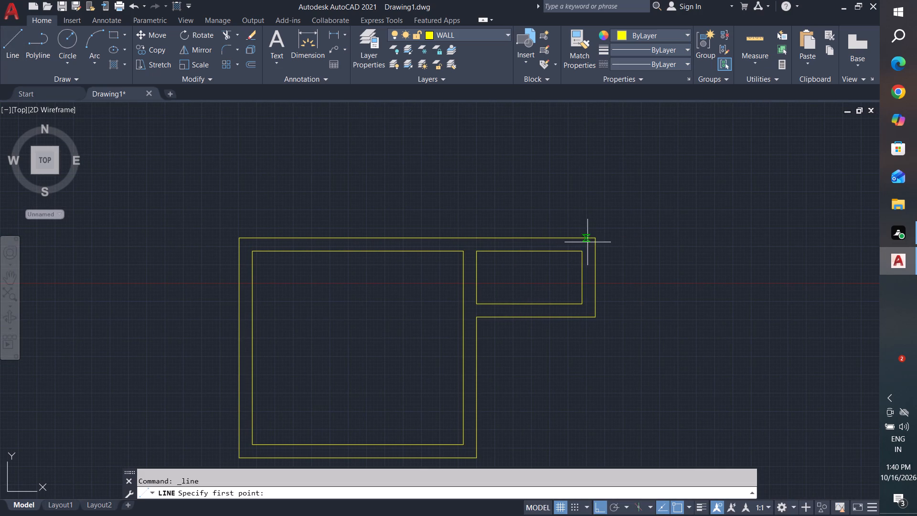
left_click(585, 252)
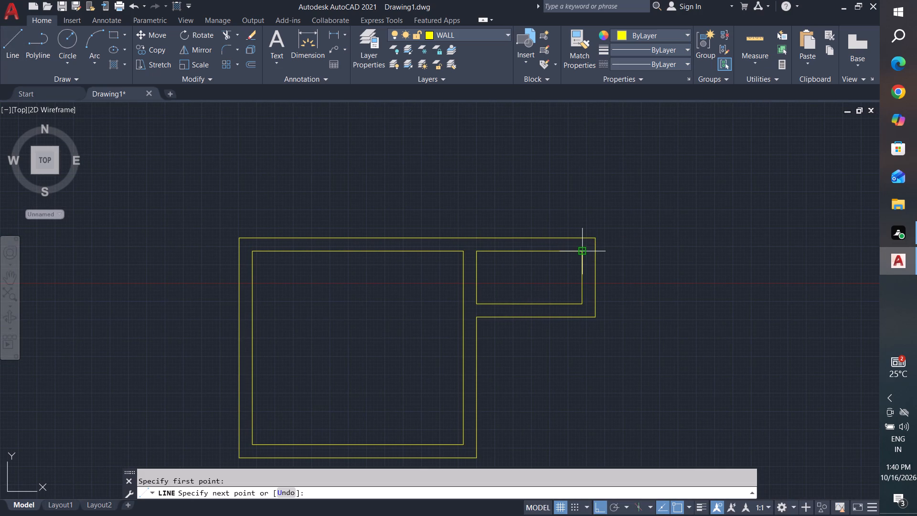
left_click(596, 252)
key("Escape")
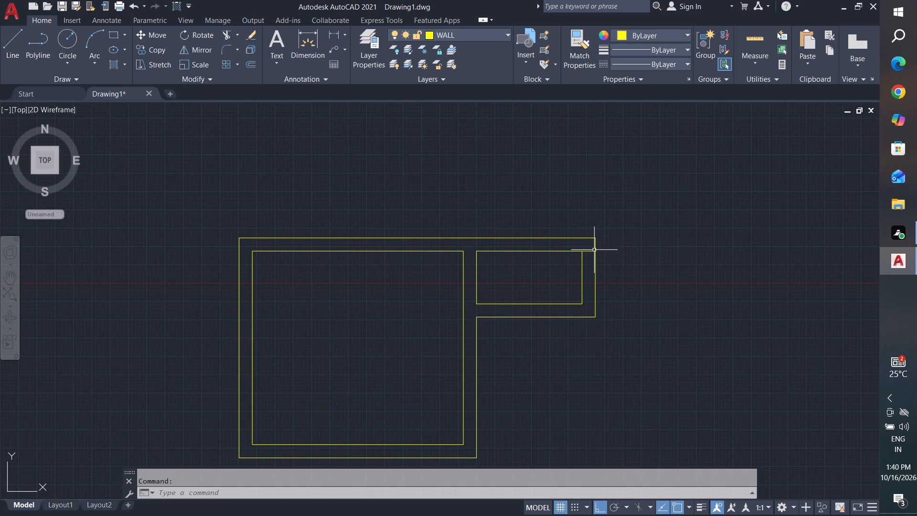
Draw a second 12' by 11' room outline from the short line's end, closing it at the adjoining space's outer bottom-right corner.
left_click(16, 47)
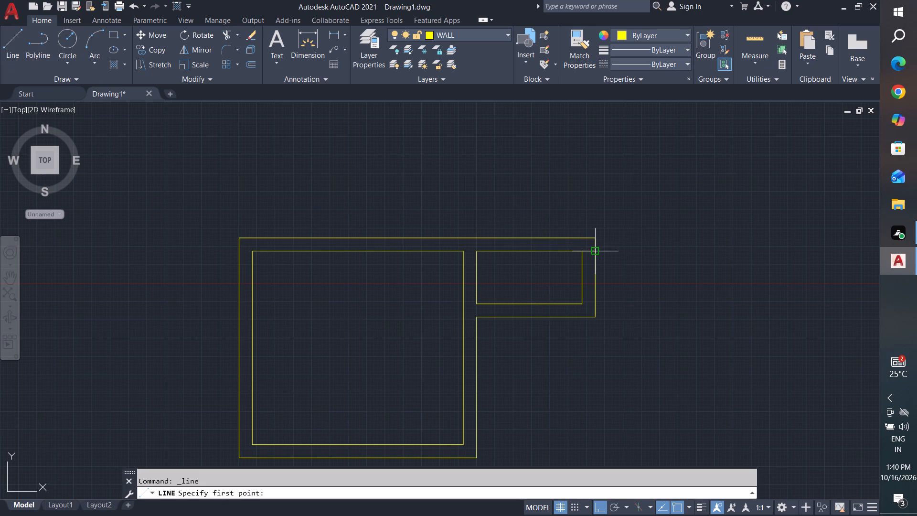
left_click(597, 252)
scroll(594, 253, "down", 3)
middle_click_drag(768, 263, 544, 269)
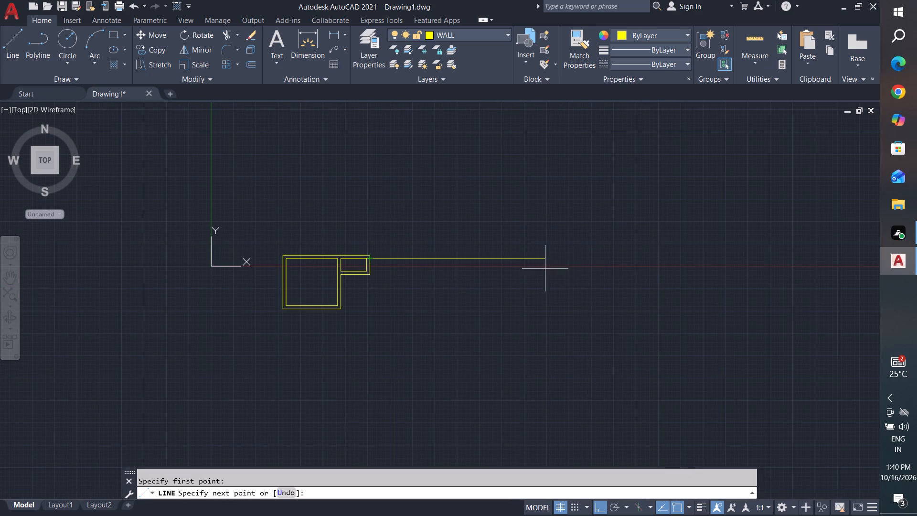
type("12'")
key("Return")
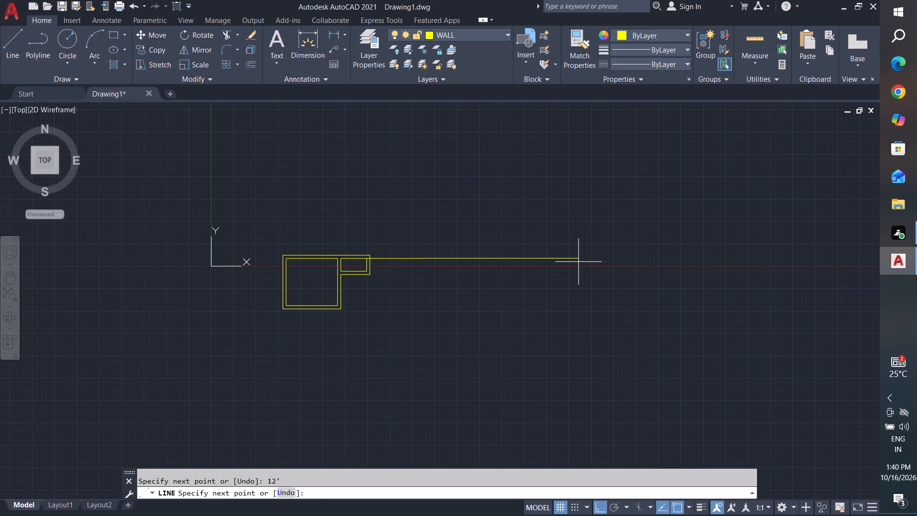
type("11'")
key("Return")
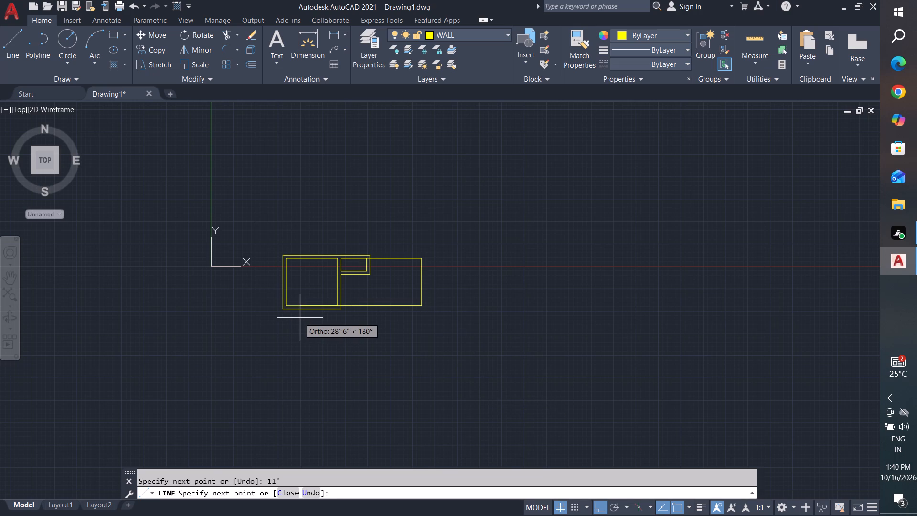
type("12'")
key("Return")
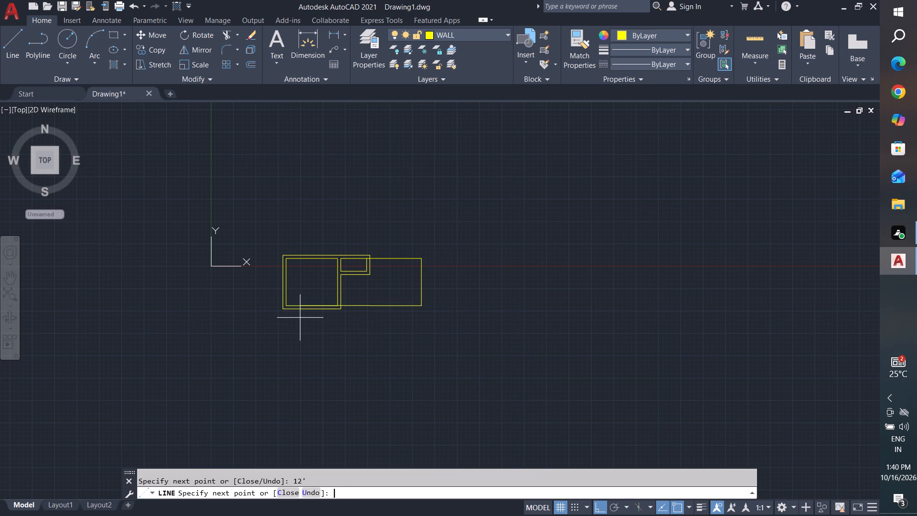
scroll(380, 258, "up", 2)
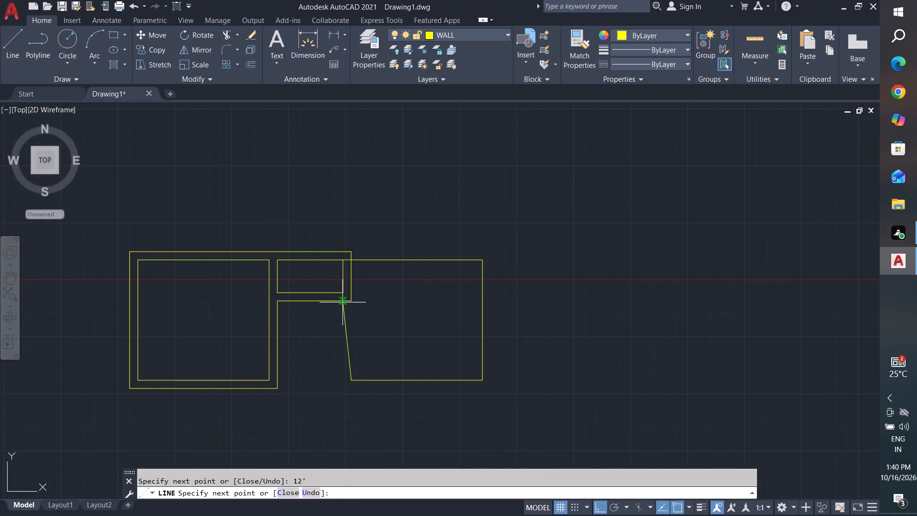
left_click(354, 301)
key("Escape")
key("Escape")
key("Escape")
key("Escape")
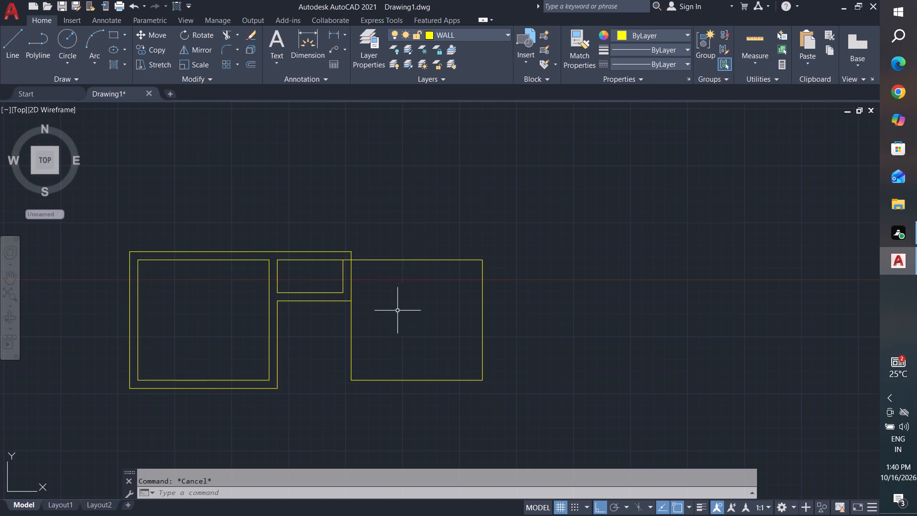
Offset the second room's top, right, bottom and left lines outward by 9" for the outer wall faces.
key("Escape")
type("O 9\"")
key("Return")
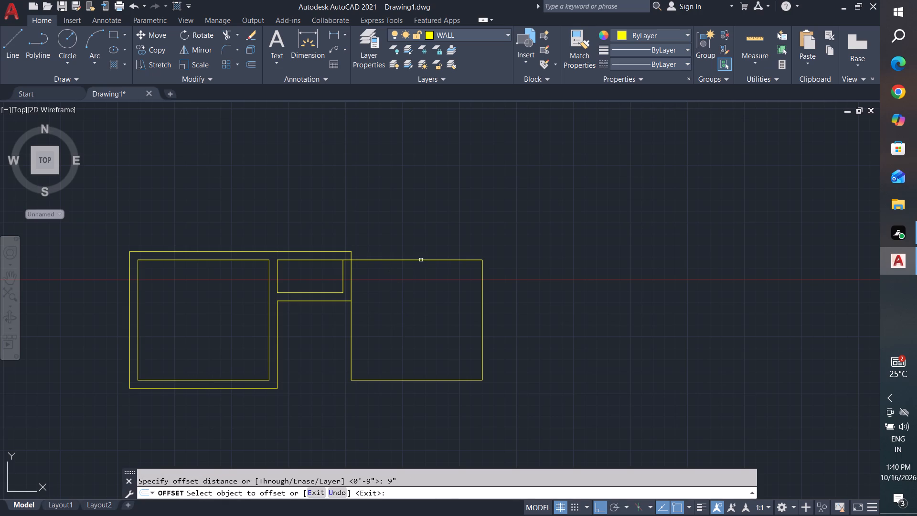
left_click(421, 260)
left_click(427, 235)
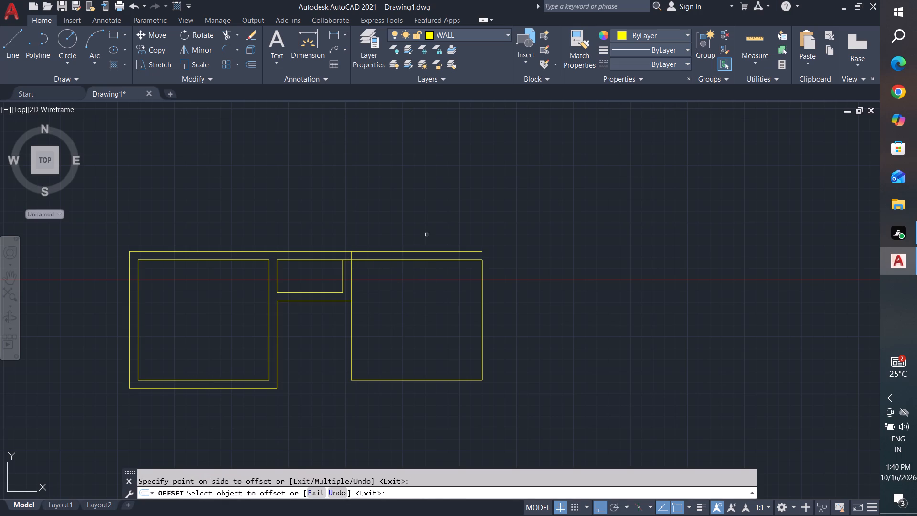
left_click(484, 304)
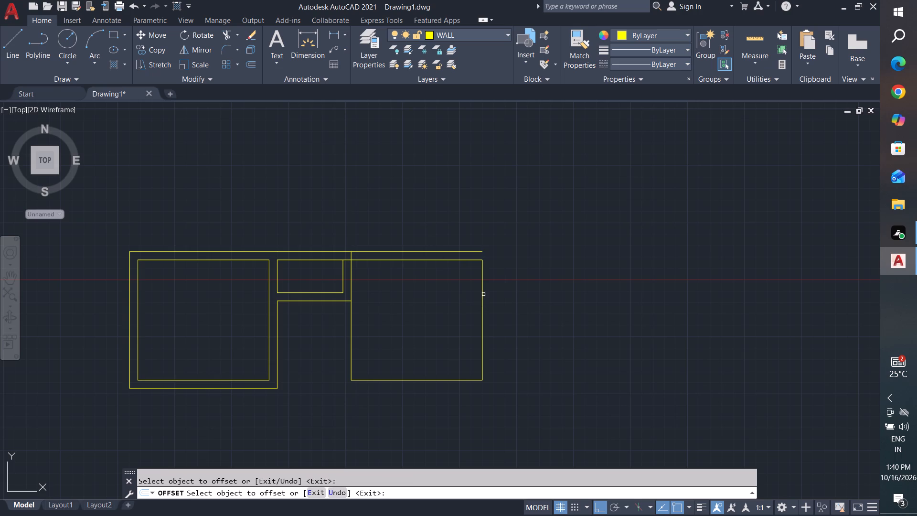
left_click(483, 294)
left_click(489, 295)
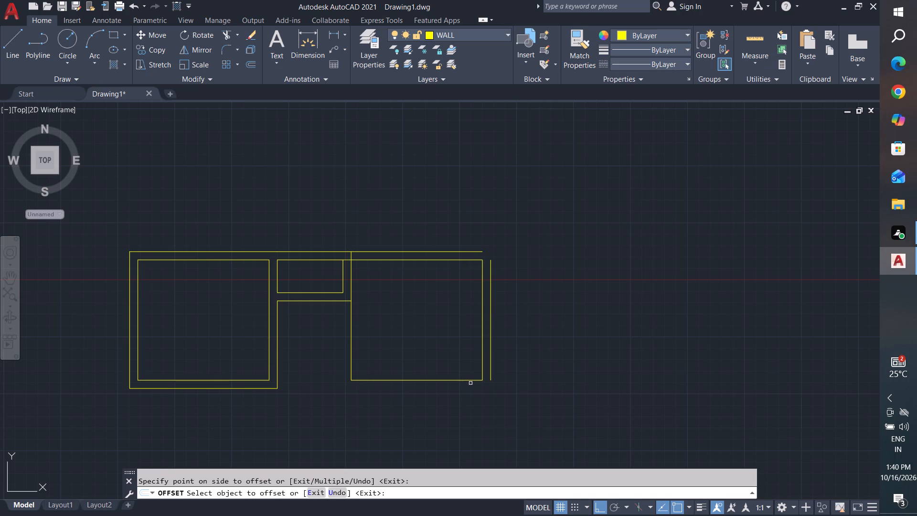
left_click(473, 382)
left_click(462, 403)
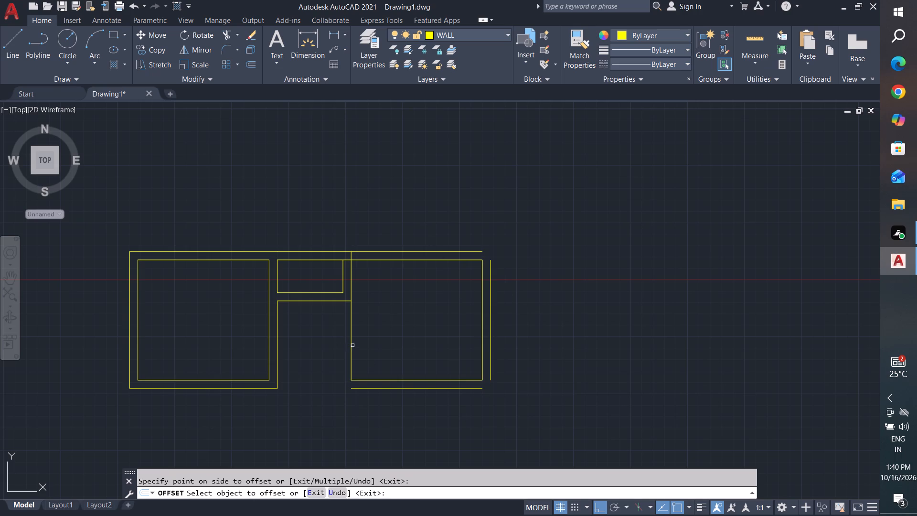
left_click(351, 345)
left_click(327, 345)
key("Escape")
key("Escape")
key("Escape")
key("Escape")
Trim the line pieces crossing the wall between the adjoining space and the second room, including the short connecting line.
type("TR")
key("space")
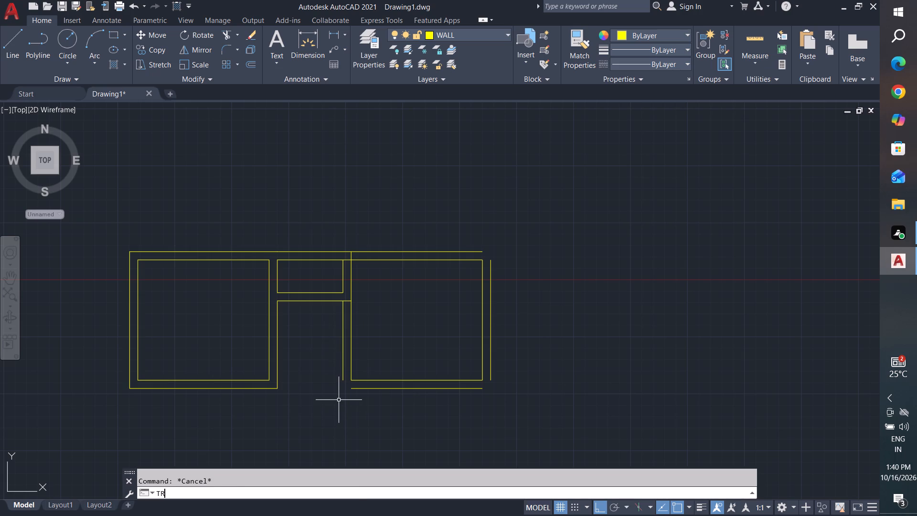
key("space")
scroll(367, 289, "up", 2)
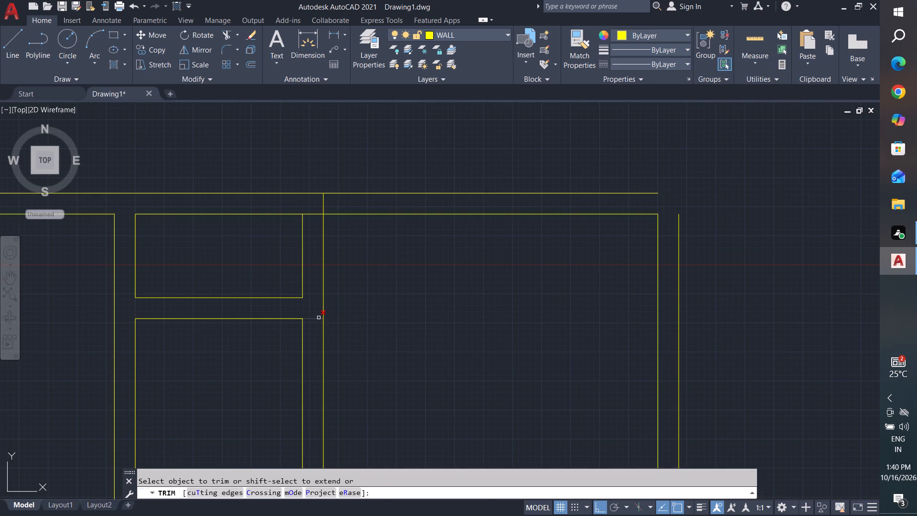
left_click(319, 319)
left_click(317, 215)
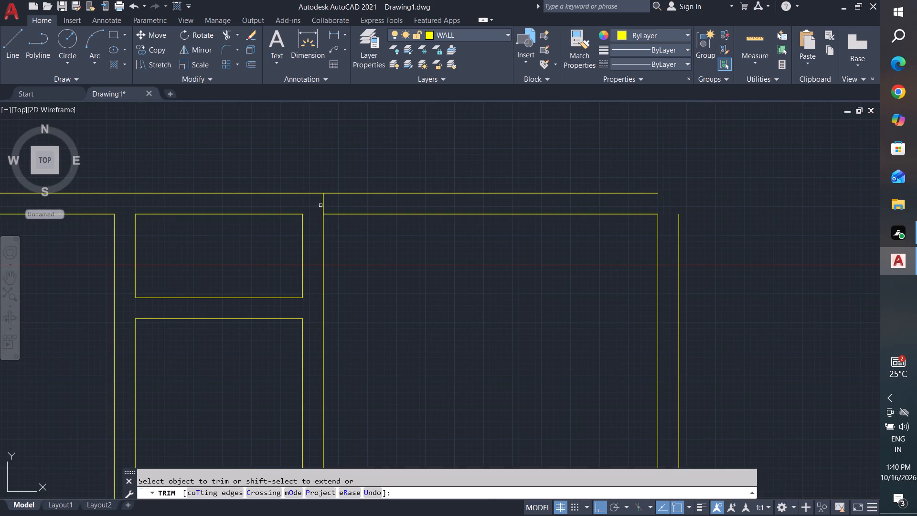
left_click(321, 205)
left_click(332, 204)
scroll(610, 280, "down", 4)
scroll(630, 350, "up", 3)
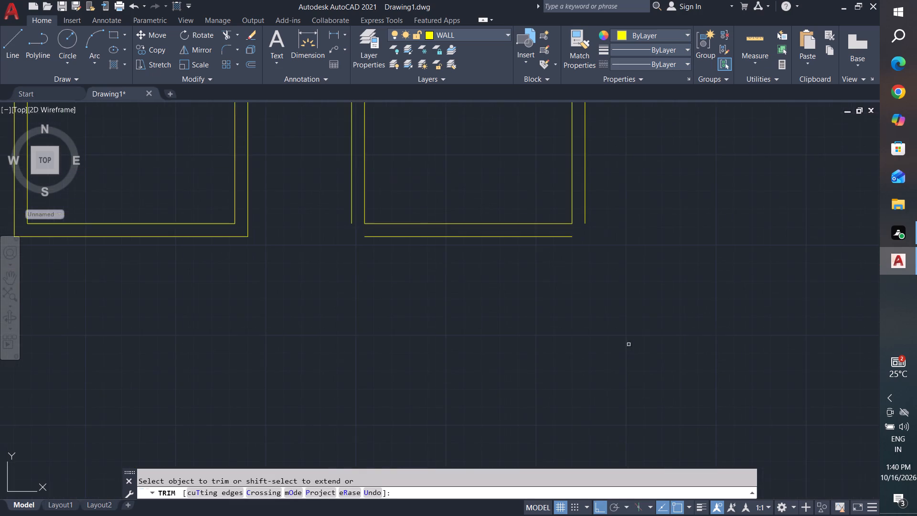
middle_click_drag(629, 343, 657, 430)
key("Escape")
key("Escape")
key("Escape")
Join the second room's outer wall lines at its bottom-right and bottom-left corners with zero-radius fillets.
type("F")
key("space")
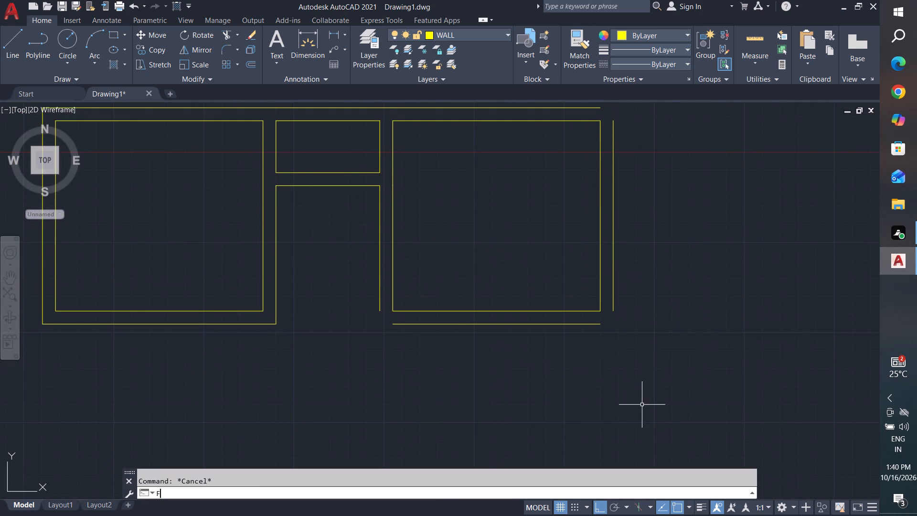
left_click(593, 325)
left_click(614, 300)
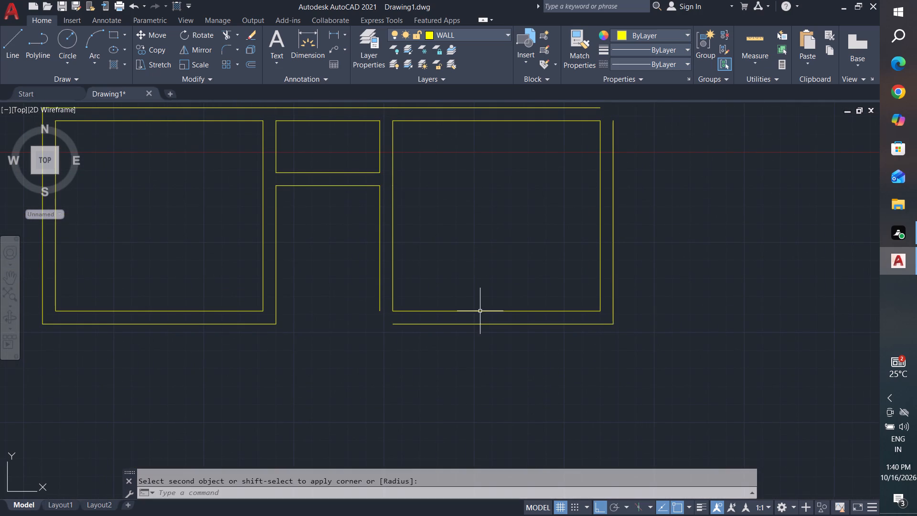
key("space")
left_click(381, 292)
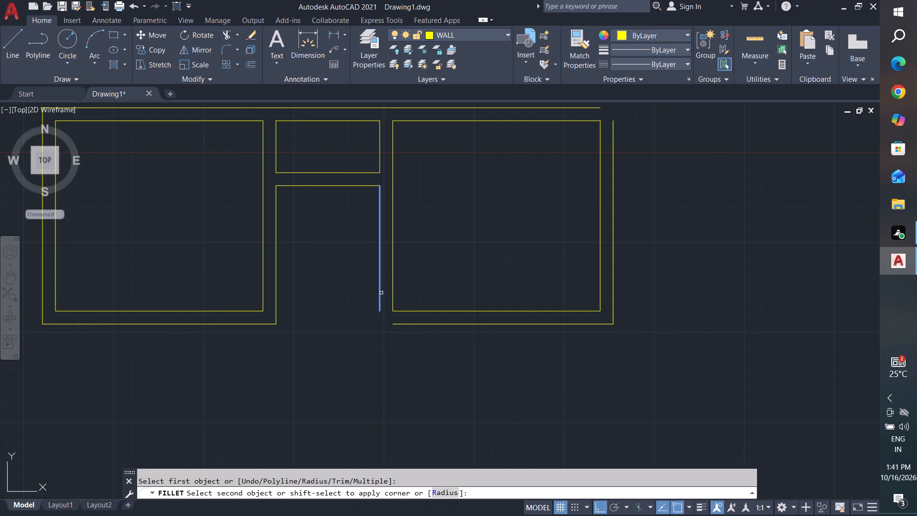
left_click(402, 322)
middle_click_drag(561, 279, 563, 365)
key("Escape")
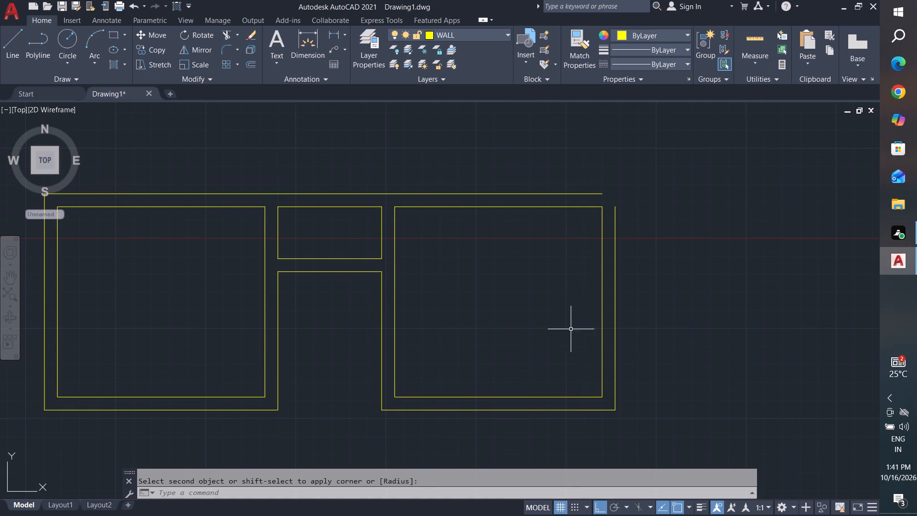
key("Escape")
key("Escape")
Join the second room's outer right and outer top lines with a zero-radius fillet.
type("F")
key("space")
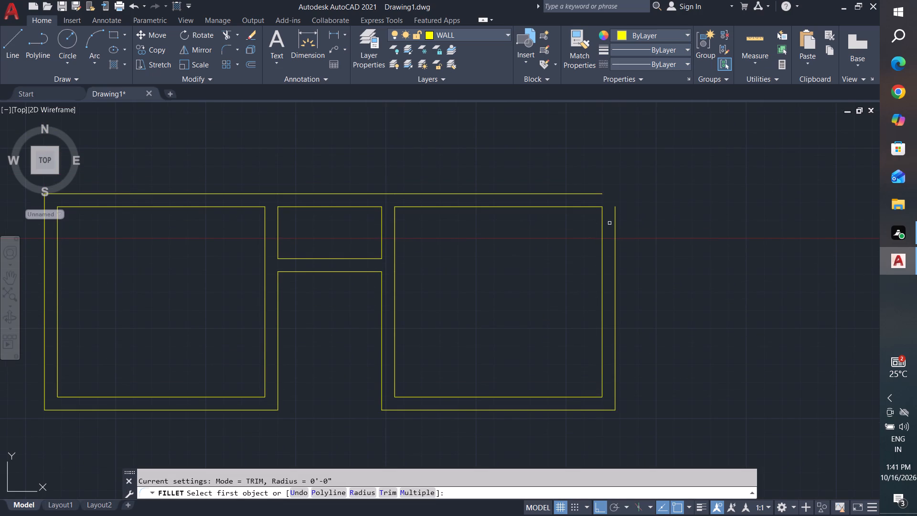
left_click(615, 223)
left_click(597, 194)
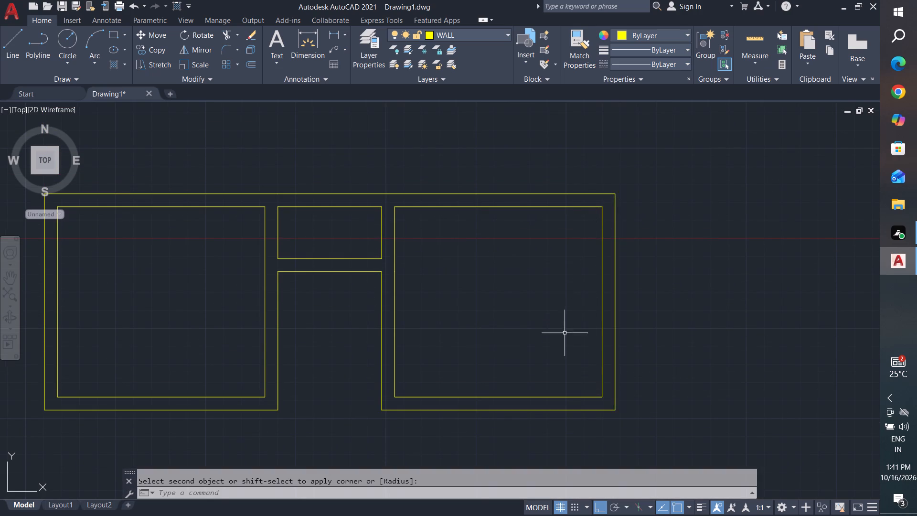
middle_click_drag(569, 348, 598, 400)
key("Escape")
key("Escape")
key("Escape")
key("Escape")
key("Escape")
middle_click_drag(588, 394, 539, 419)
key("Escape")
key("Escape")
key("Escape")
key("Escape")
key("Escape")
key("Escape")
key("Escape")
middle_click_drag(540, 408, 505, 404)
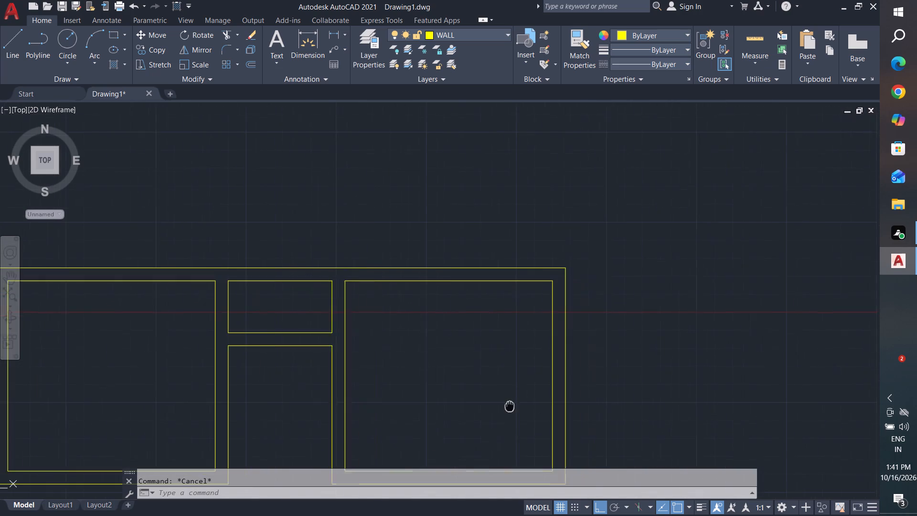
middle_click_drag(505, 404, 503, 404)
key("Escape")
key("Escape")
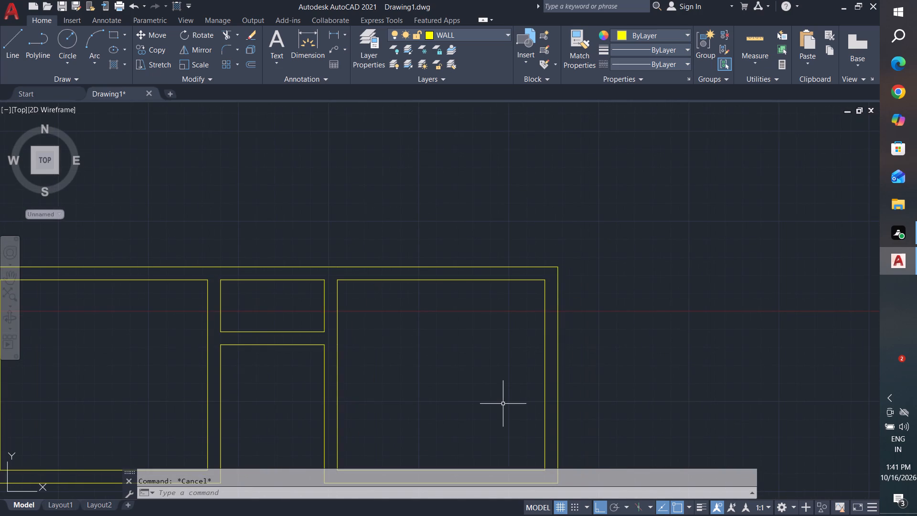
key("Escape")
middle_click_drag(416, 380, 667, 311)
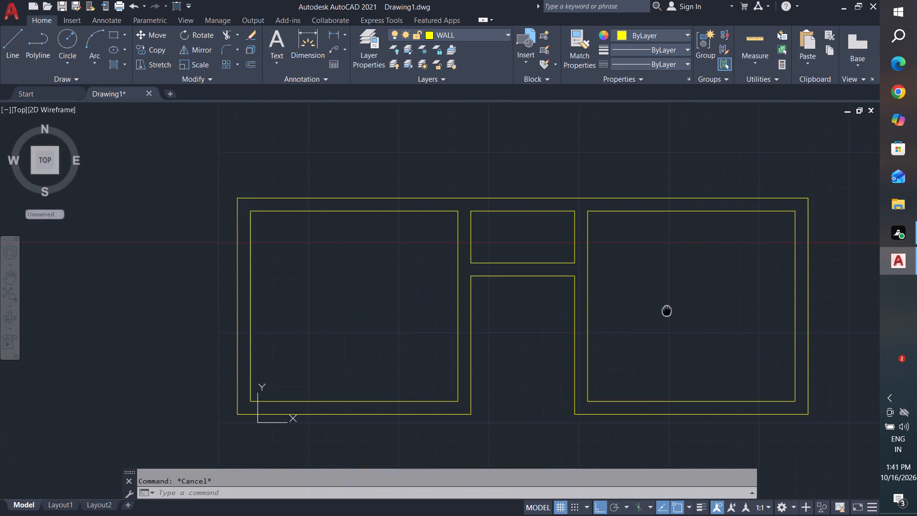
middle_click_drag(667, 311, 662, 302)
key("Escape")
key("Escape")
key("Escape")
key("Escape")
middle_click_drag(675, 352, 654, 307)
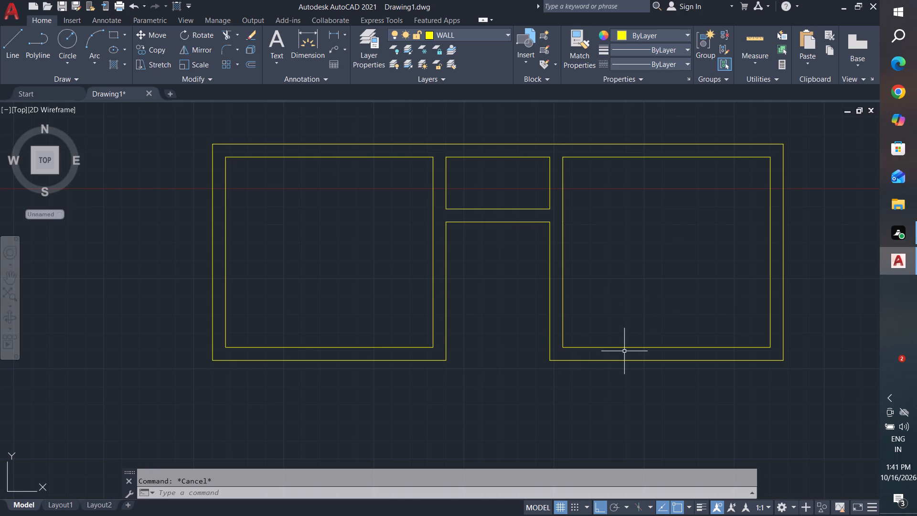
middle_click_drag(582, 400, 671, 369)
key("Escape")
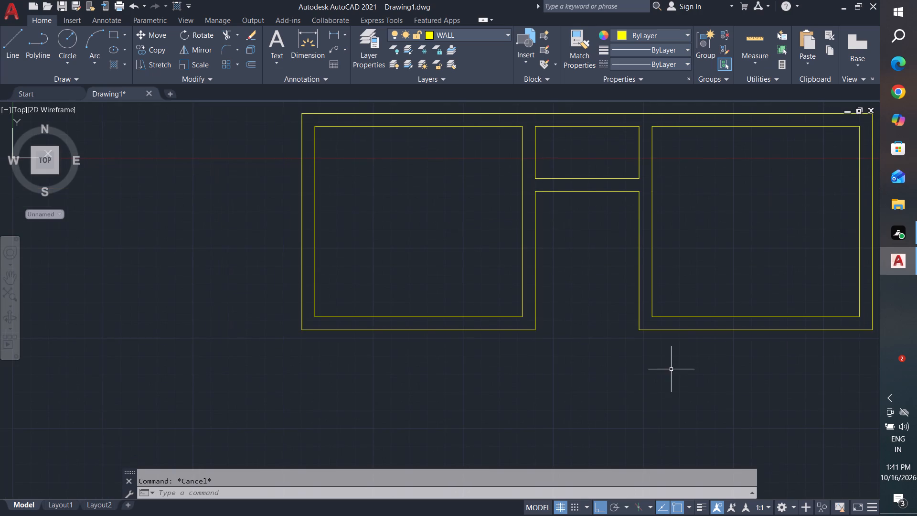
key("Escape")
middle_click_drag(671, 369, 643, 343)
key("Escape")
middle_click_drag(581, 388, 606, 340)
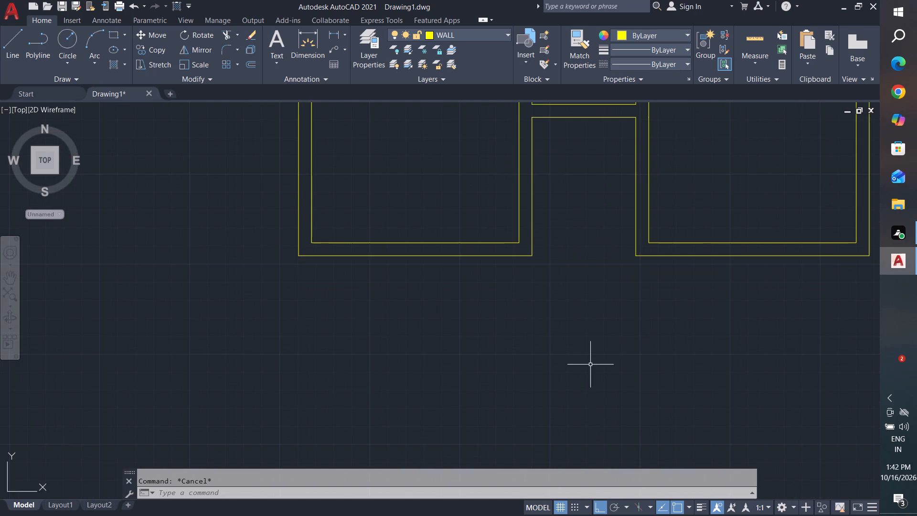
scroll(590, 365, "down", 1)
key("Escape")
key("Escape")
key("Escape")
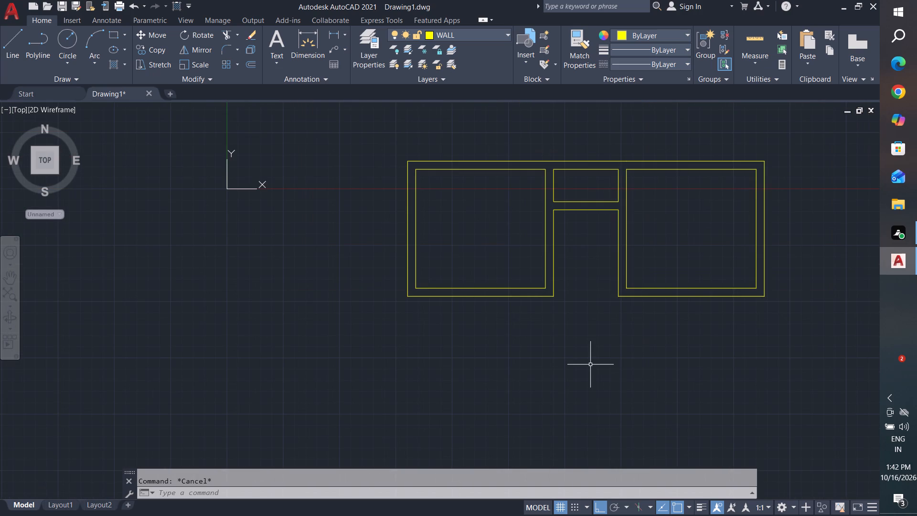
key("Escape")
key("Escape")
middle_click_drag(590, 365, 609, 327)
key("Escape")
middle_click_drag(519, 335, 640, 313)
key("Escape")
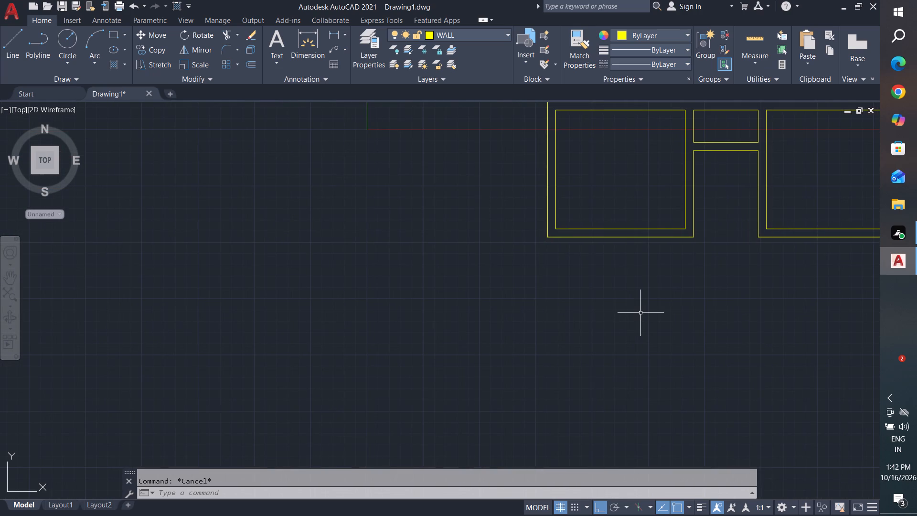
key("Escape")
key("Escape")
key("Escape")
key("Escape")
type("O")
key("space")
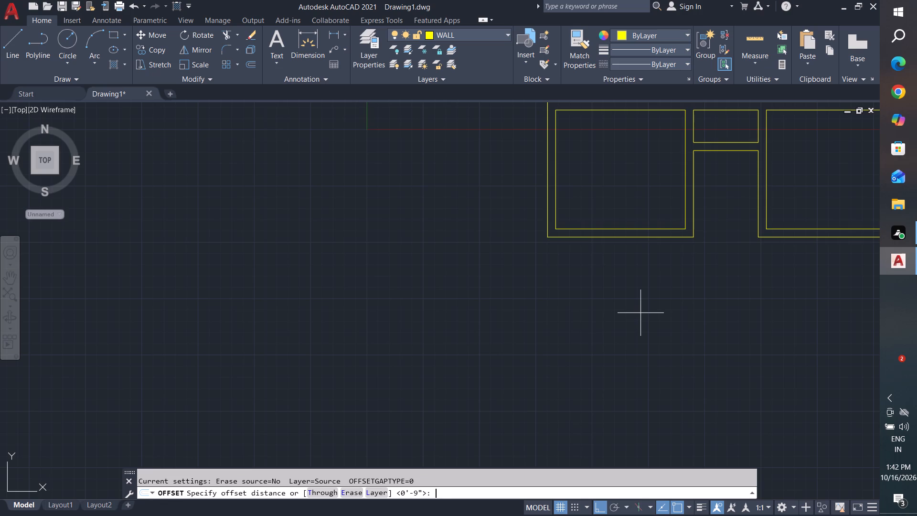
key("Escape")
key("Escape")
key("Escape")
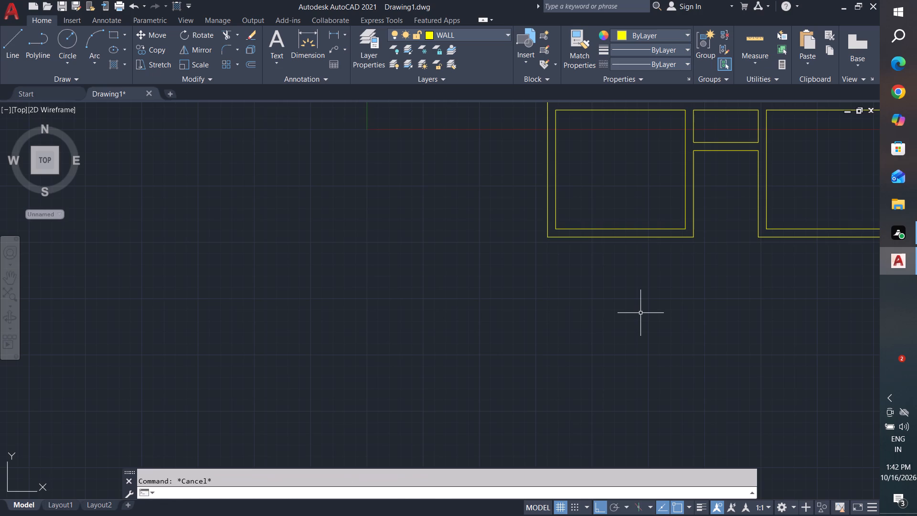
Offset the left room's outer bottom wall line downward by 8' for a new room below it.
key("o")
key("Return")
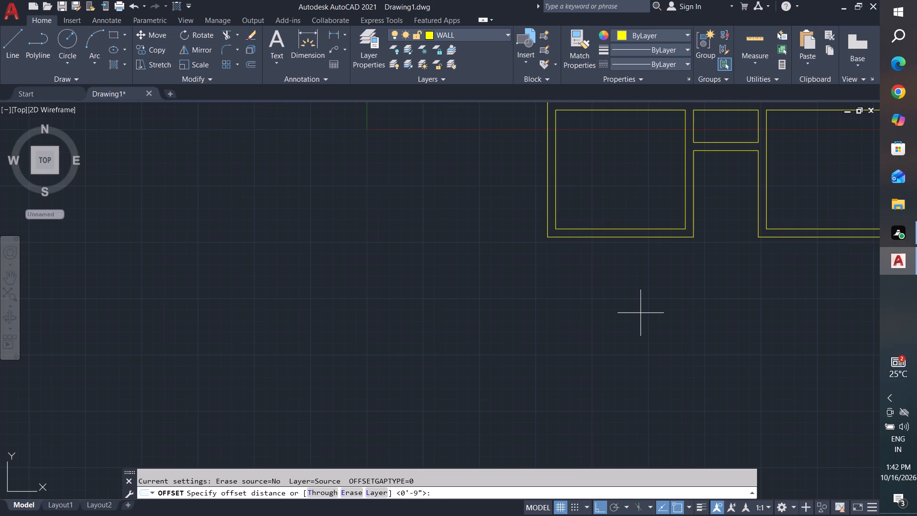
type("8'")
key("Return")
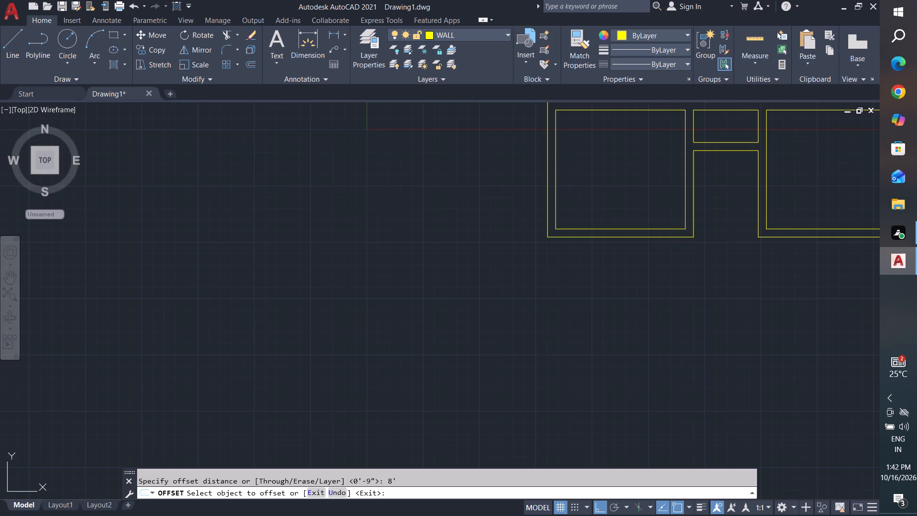
left_click(679, 239)
left_click(661, 302)
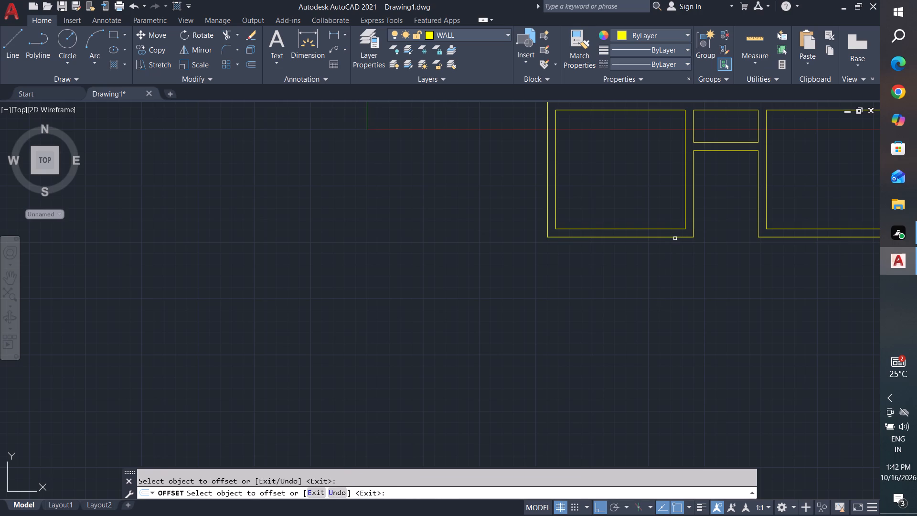
left_click(675, 238)
left_click(667, 277)
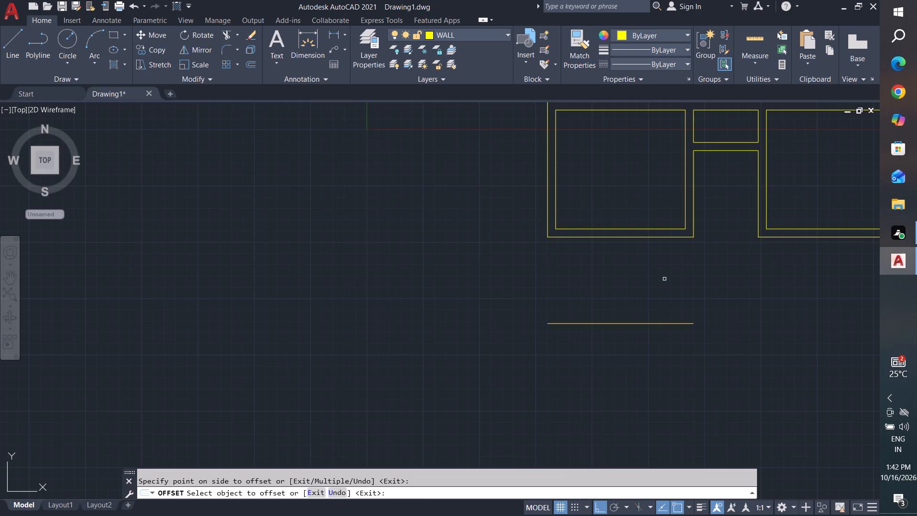
key("Escape")
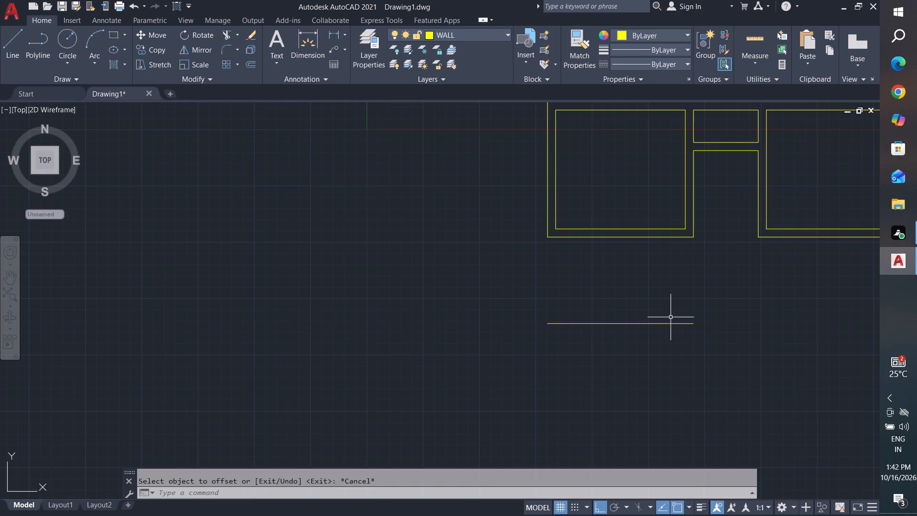
key("Escape")
key("Escape")
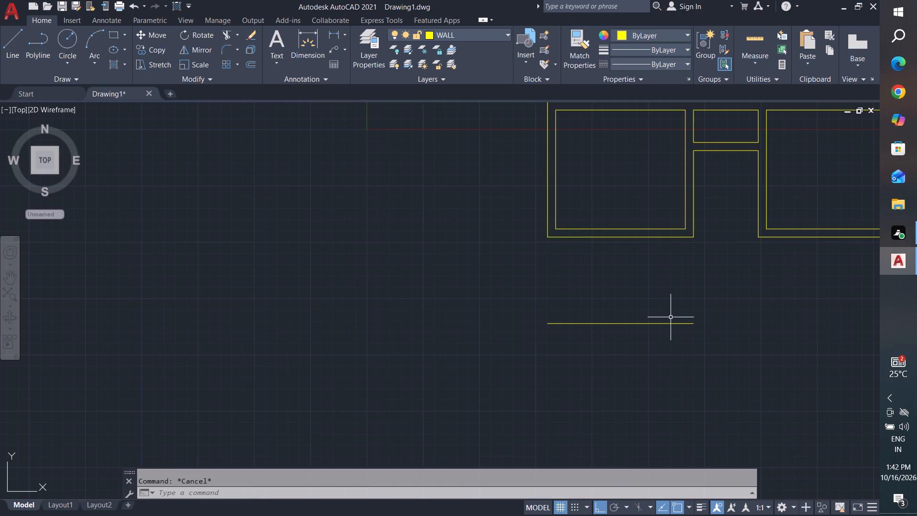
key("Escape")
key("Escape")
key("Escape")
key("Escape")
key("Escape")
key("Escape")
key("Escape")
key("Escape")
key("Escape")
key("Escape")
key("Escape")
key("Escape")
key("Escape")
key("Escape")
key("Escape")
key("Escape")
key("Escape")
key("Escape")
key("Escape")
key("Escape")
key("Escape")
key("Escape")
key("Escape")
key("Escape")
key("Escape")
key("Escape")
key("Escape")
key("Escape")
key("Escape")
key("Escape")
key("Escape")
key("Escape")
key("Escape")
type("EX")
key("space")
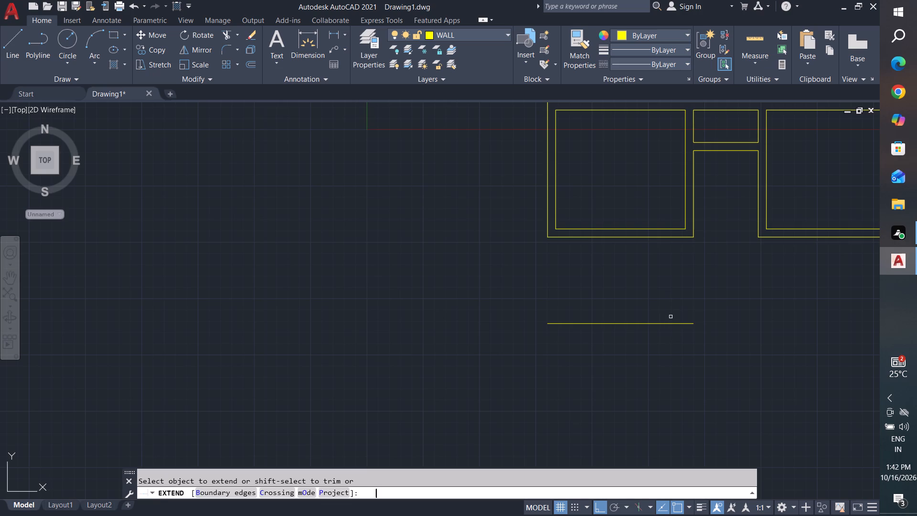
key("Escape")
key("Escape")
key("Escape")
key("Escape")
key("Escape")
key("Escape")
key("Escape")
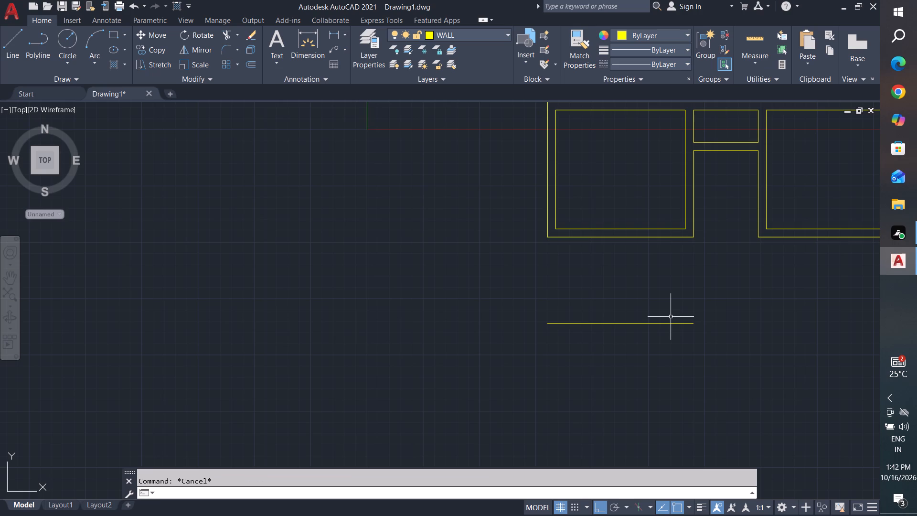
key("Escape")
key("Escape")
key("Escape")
Extend the left room's outer and inner left wall lines down to the new bottom line.
type("EX")
key("space")
key("space")
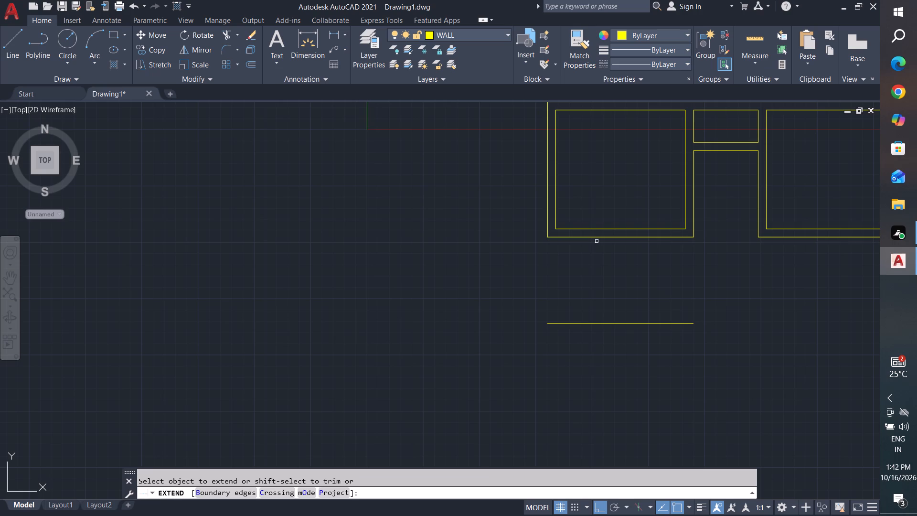
left_click(548, 222)
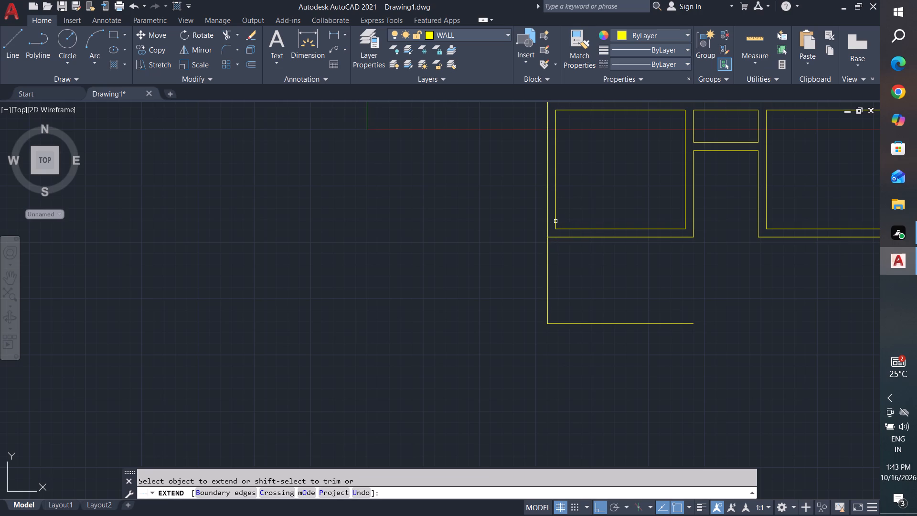
triple_click(555, 221)
left_click(555, 221)
key("Escape")
key("Escape")
key("Escape")
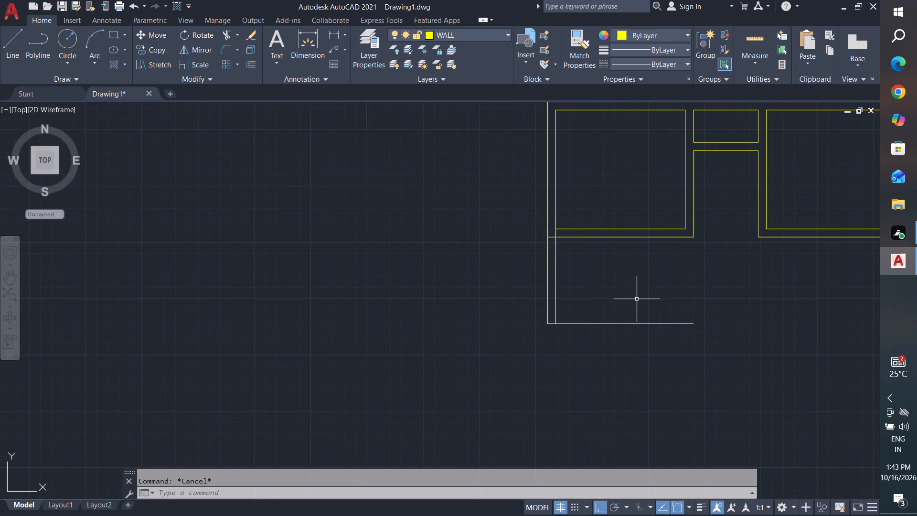
key("Escape")
Offset the new room's bottom line downward by 9" for the outer wall face.
key("o")
key("space")
key("9")
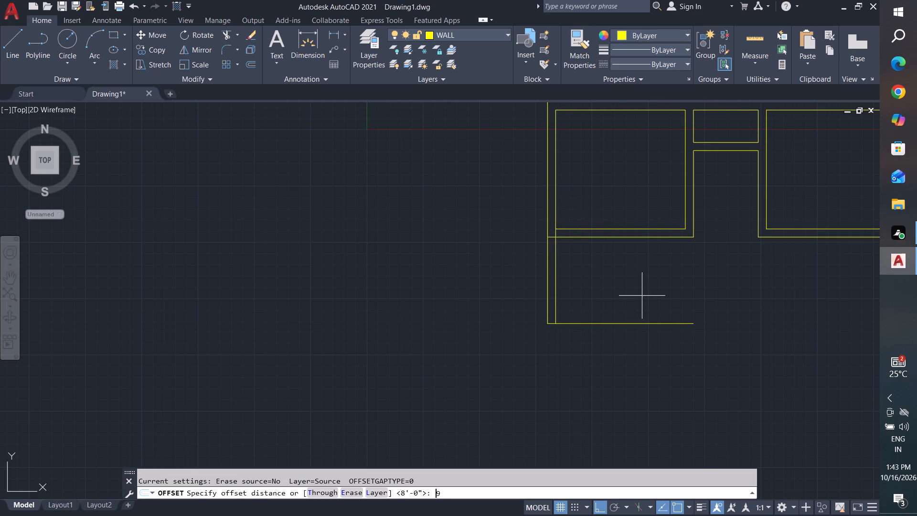
key("shift+quotedbl")
key("Return")
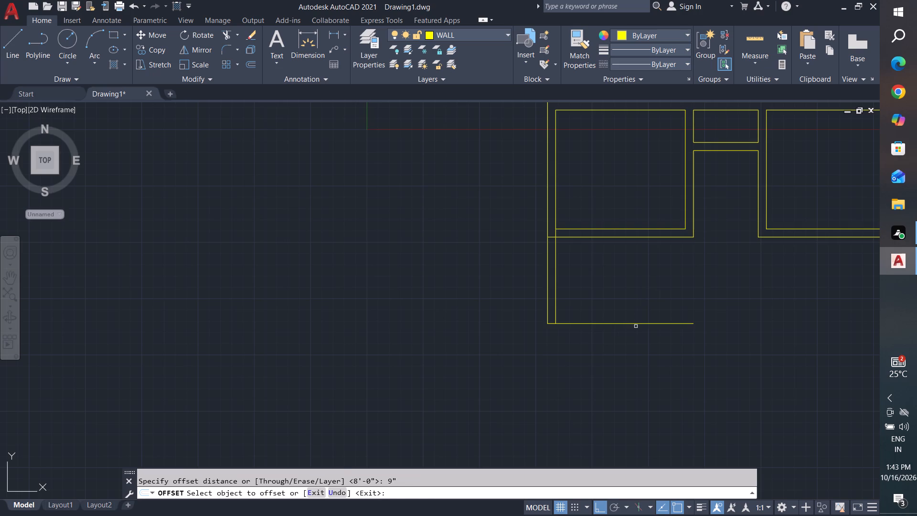
left_click(645, 323)
left_click(646, 339)
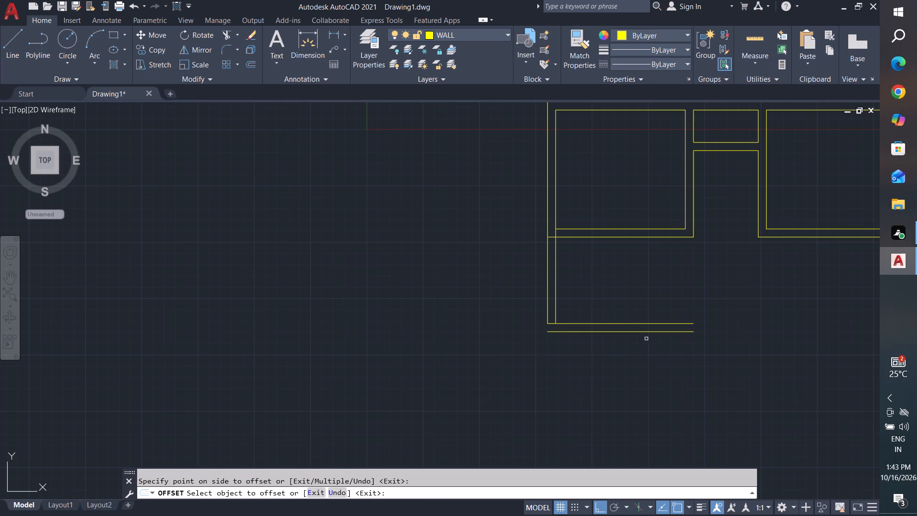
key("Escape")
key("Escape")
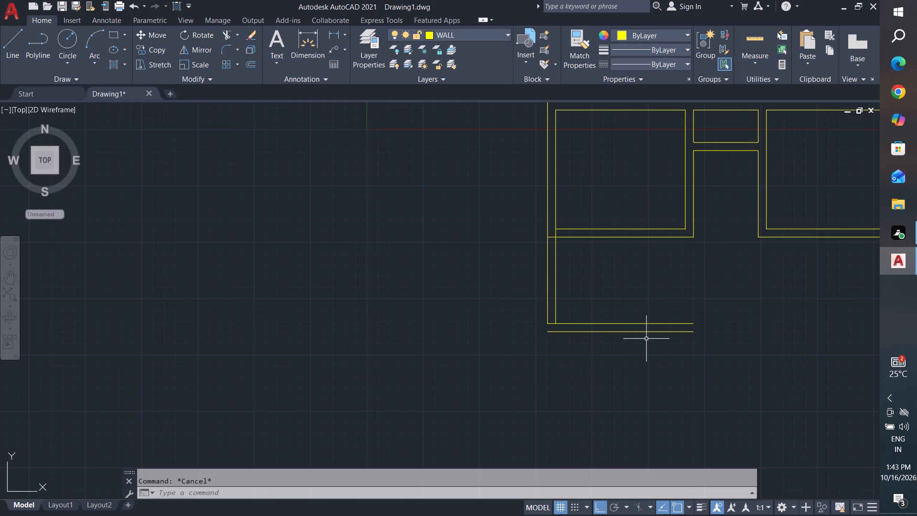
key("Escape")
key("Escape")
key("Escape")
key("Escape")
Extend the new room's two left wall lines down to the outer bottom line.
type("EX")
key("space")
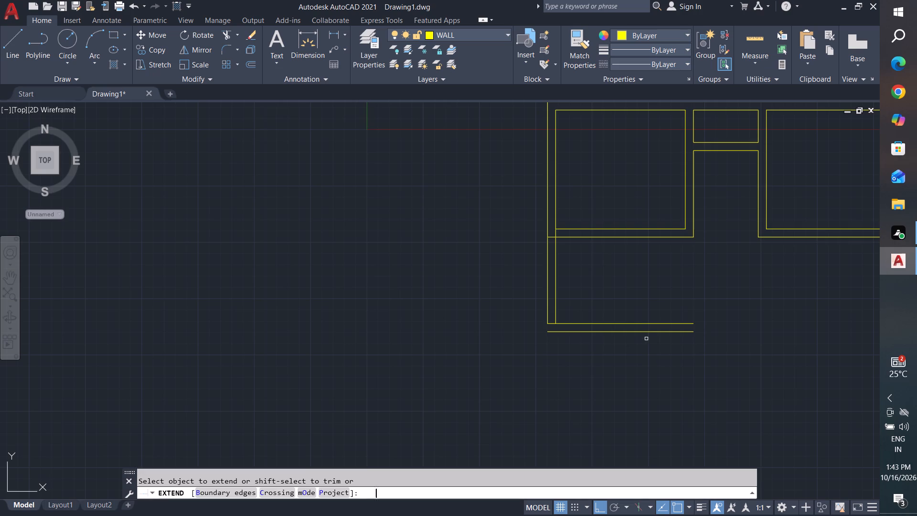
key("space")
left_click(556, 317)
left_click(549, 317)
key("Escape")
key("Escape")
key("Escape")
key("Escape")
key("Escape")
Extend the left room's inner and outer right wall lines down to the new room's outer bottom line.
type("EX")
key("space")
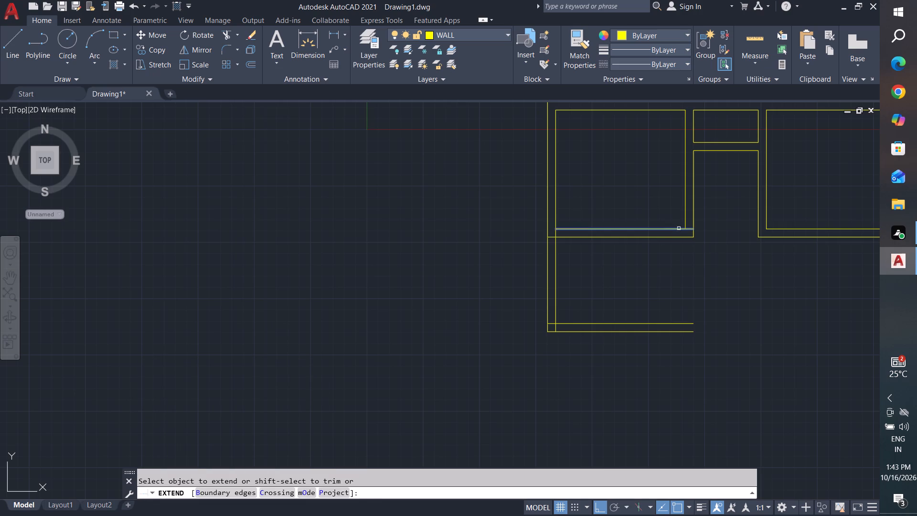
left_click(708, 218)
left_click(674, 214)
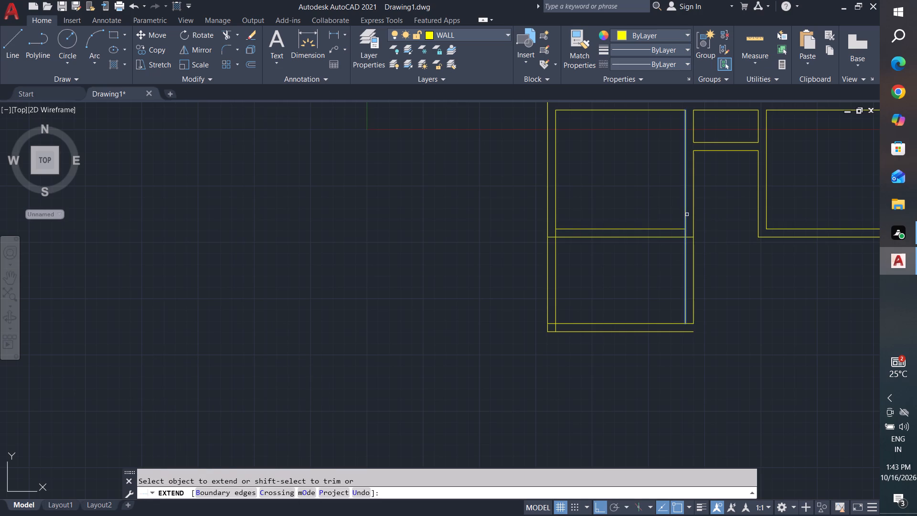
left_click(686, 215)
left_click(721, 265)
left_click(650, 295)
key("Escape")
key("Escape")
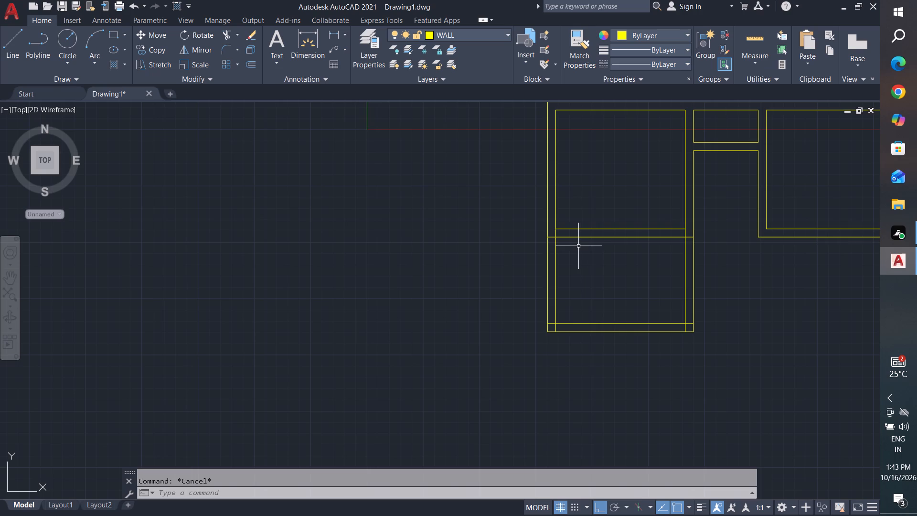
key("Escape")
key("Escape")
key("Escape")
Trim the overlapping wall lines at both ends of the wall between the left room and the lower room.
type("TR")
key("space")
key("space")
scroll(695, 239, "up", 3)
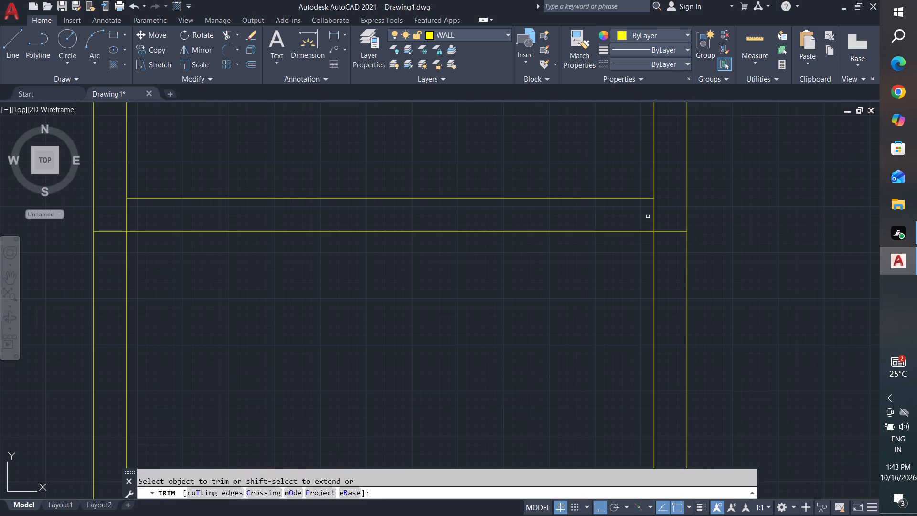
left_click(644, 213)
left_click(674, 243)
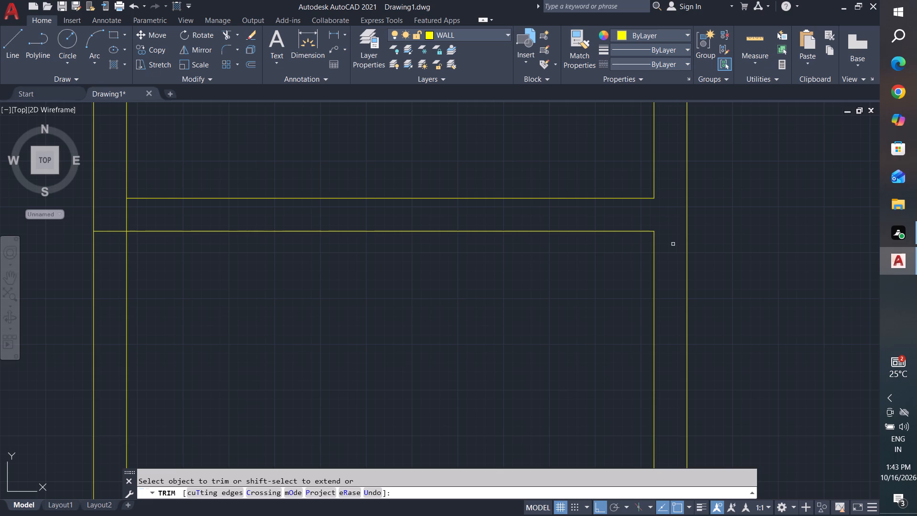
scroll(430, 239, "up", 1)
middle_click_drag(434, 244, 697, 275)
scroll(698, 276, "down", 2)
scroll(516, 272, "up", 1)
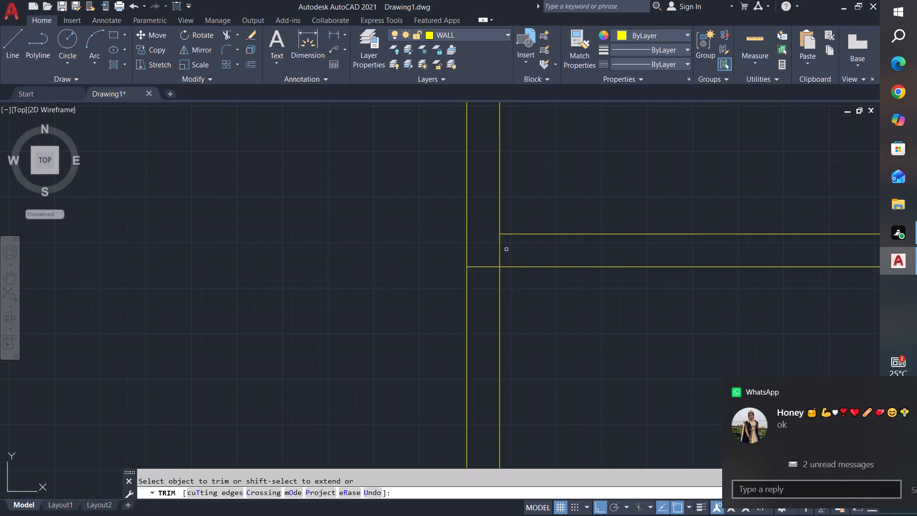
left_click(506, 249)
left_click(481, 276)
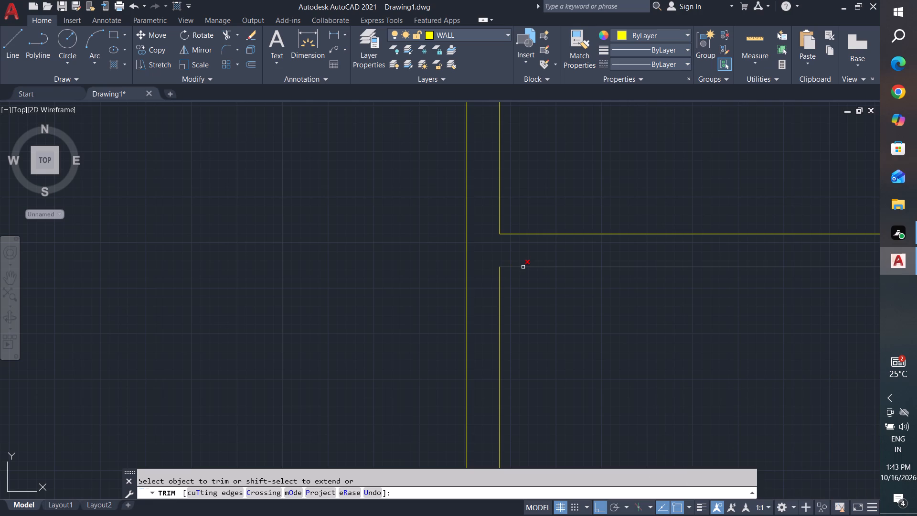
key("Escape")
key("Escape")
key("Escape")
key("Escape")
Trim the overlapping inner wall lines at the lower room's bottom-right corner.
scroll(434, 248, "down", 2)
middle_click_drag(495, 298, 550, 218)
scroll(699, 310, "up", 1)
key("Escape")
key("Escape")
type("TR")
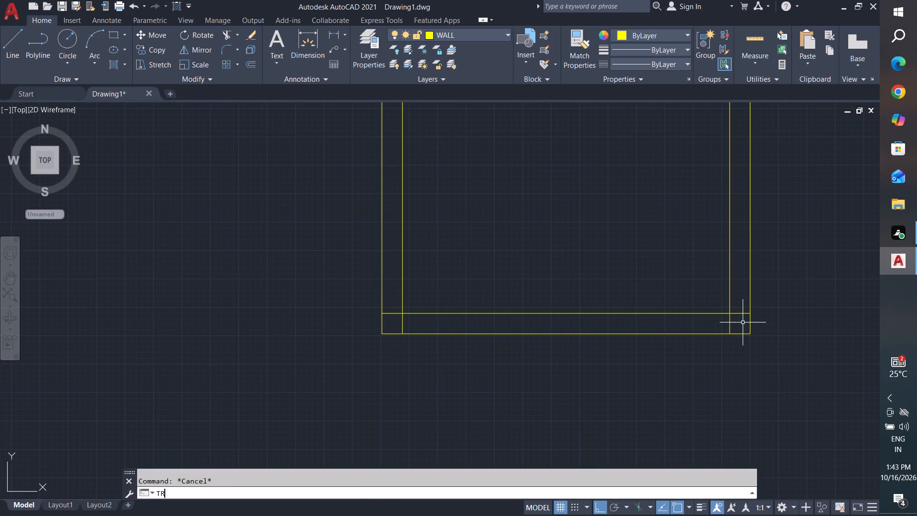
key("space")
key("space")
scroll(760, 315, "up", 3)
left_click(688, 291)
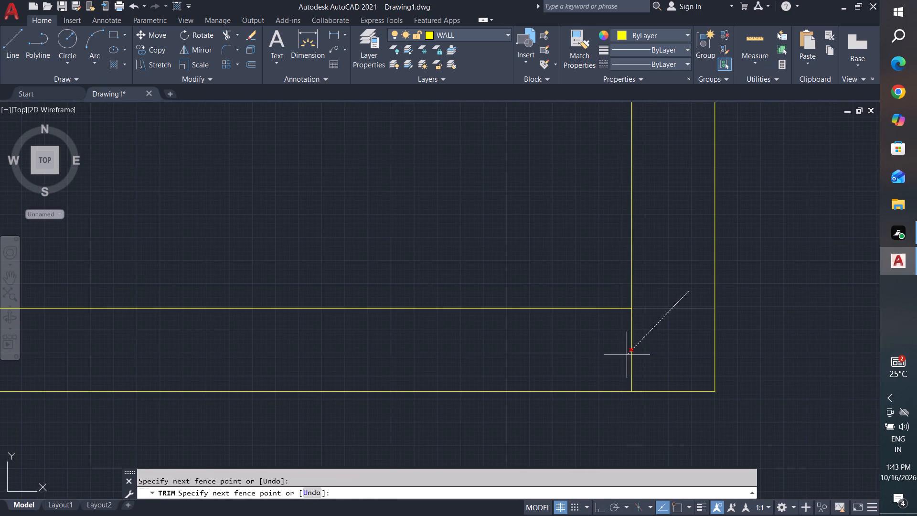
left_click(614, 362)
left_click(614, 362)
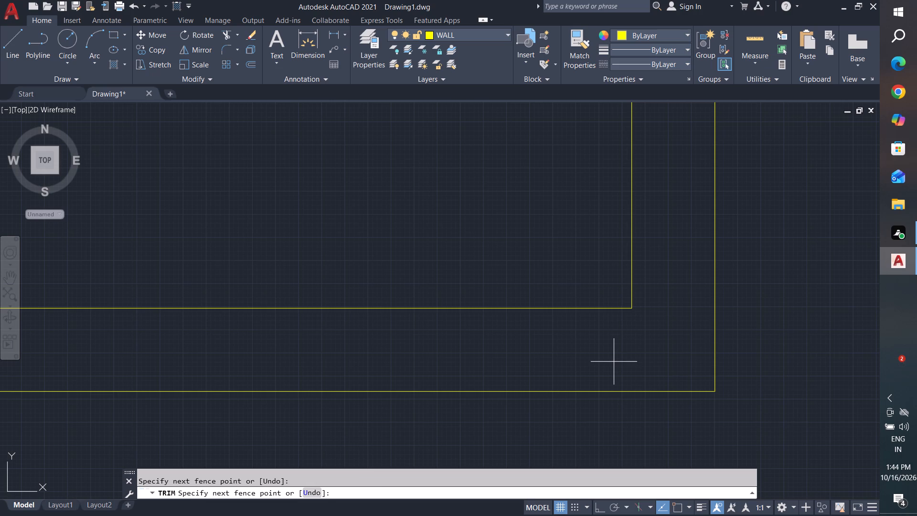
left_click(661, 333)
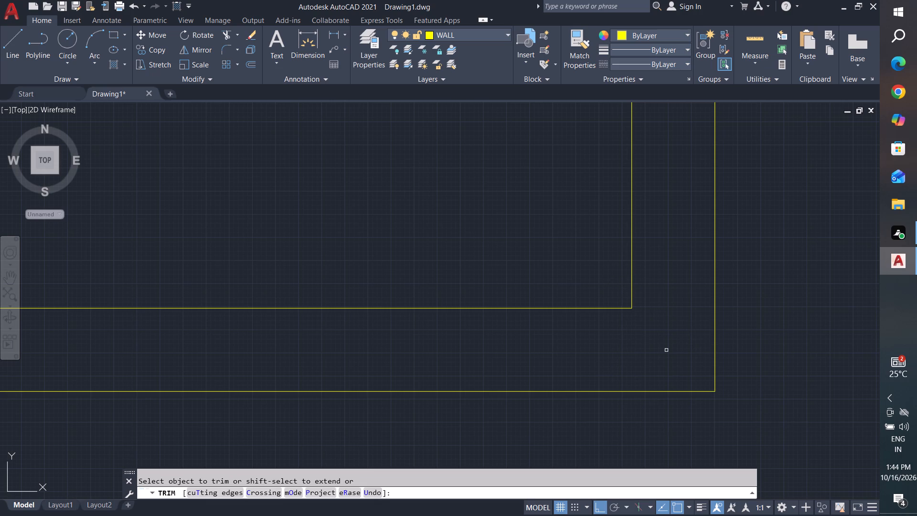
Trim the overlapping inner wall lines at the lower room's bottom-left corner.
scroll(659, 359, "down", 3)
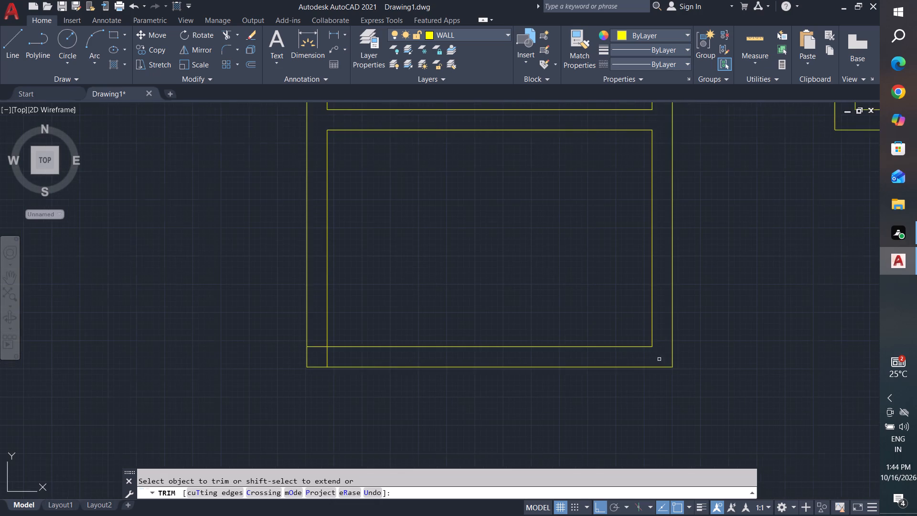
middle_click_drag(643, 369, 811, 359)
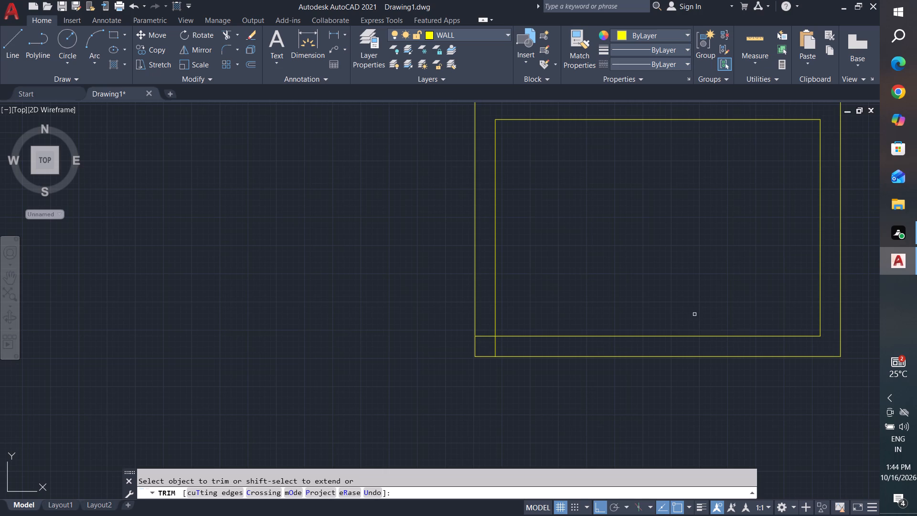
scroll(514, 344, "up", 3)
left_click(469, 291)
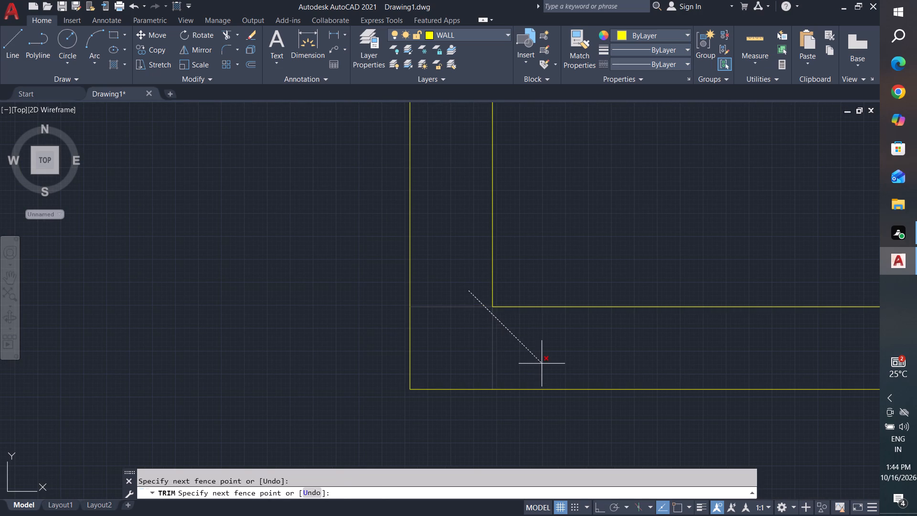
left_click(542, 364)
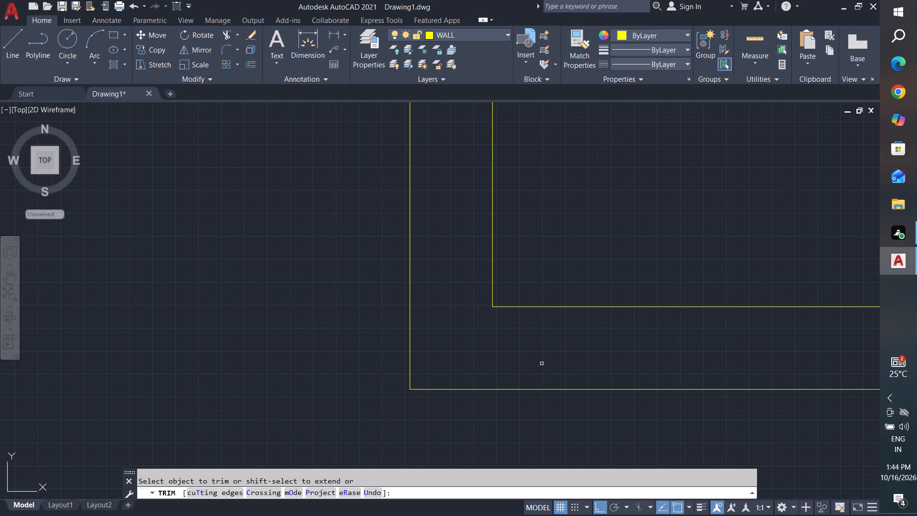
scroll(542, 364, "down", 5)
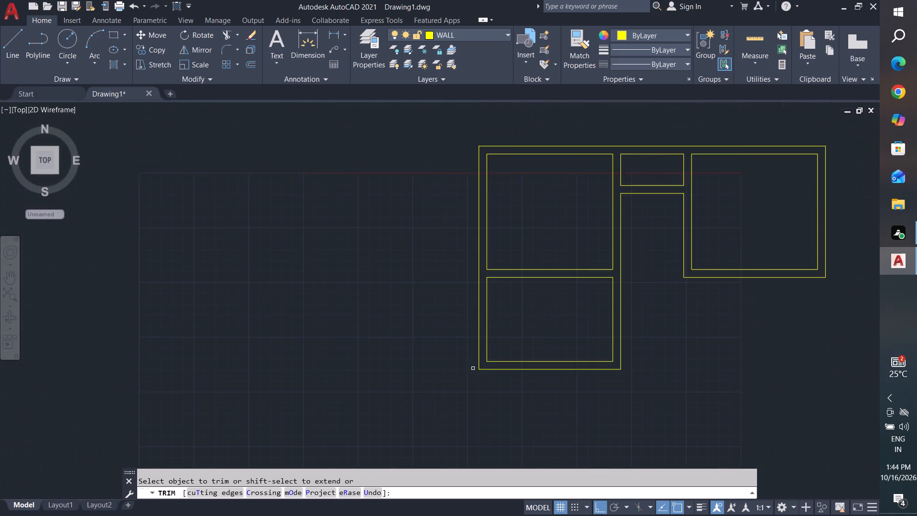
key("Escape")
key("Escape")
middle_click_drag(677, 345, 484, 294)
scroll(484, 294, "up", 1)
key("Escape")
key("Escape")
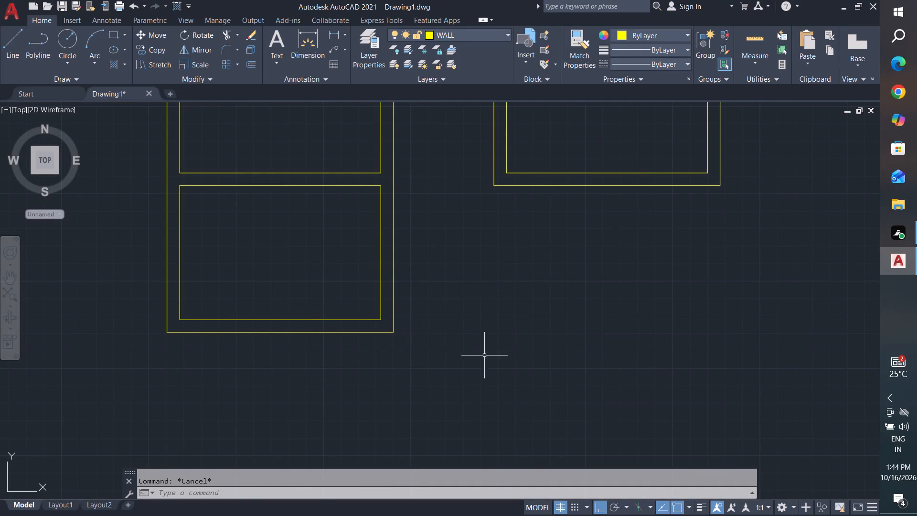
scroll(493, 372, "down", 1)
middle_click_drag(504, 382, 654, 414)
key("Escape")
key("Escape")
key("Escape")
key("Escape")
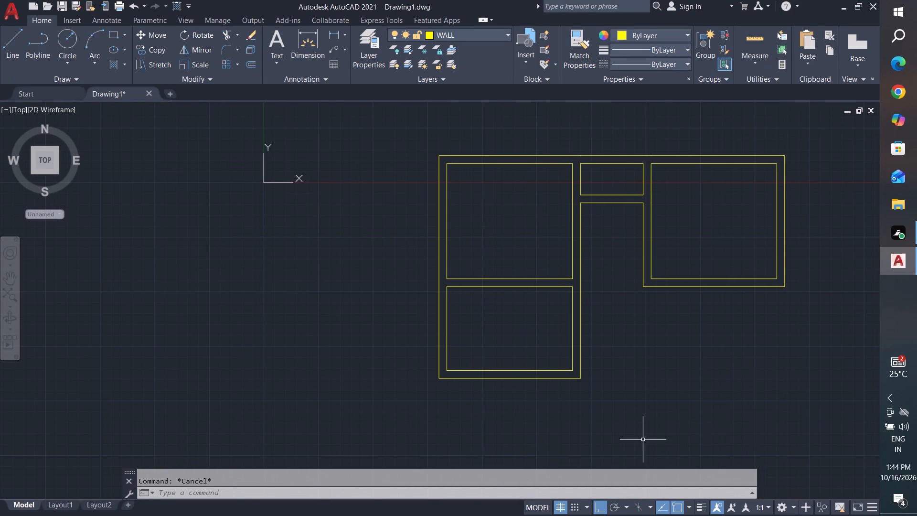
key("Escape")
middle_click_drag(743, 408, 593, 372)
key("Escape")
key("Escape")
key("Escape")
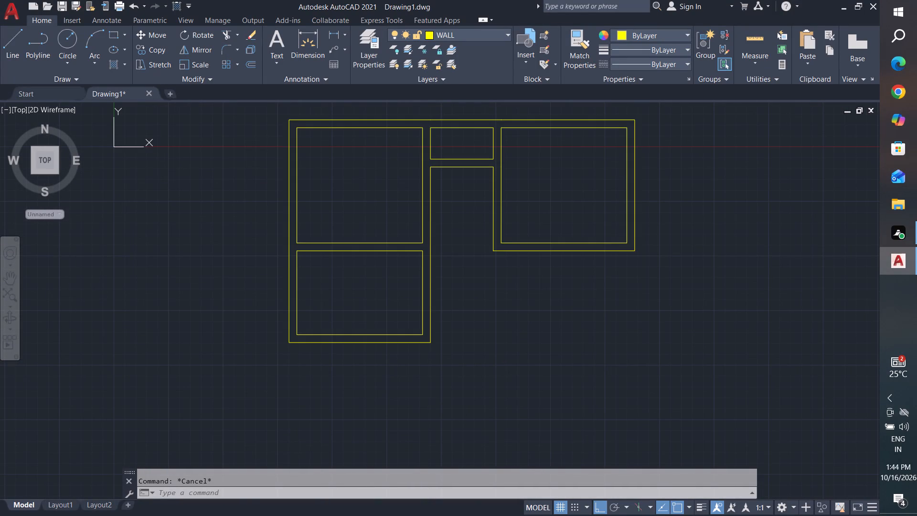
Draw two horizontal lines rightward from the lower room's outer and inner bottom-right corners, ending beyond the right room's outer wall.
left_click(10, 45)
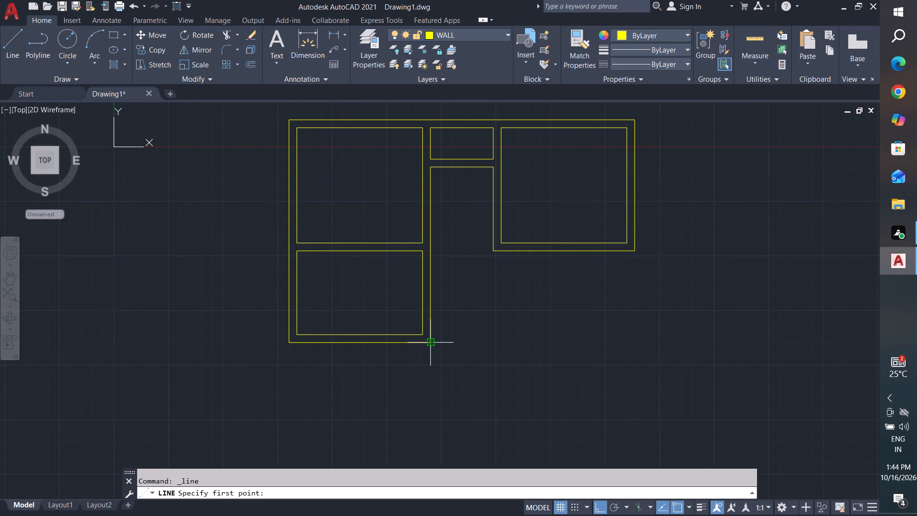
left_click(431, 342)
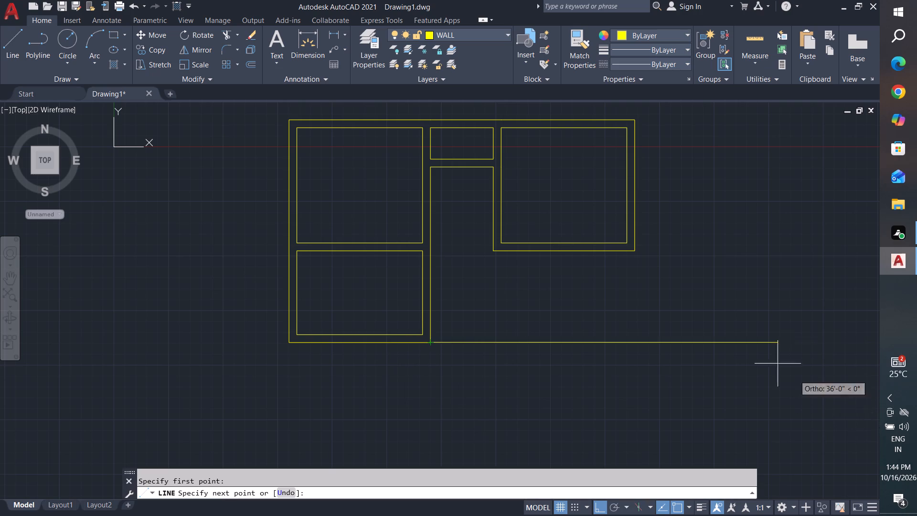
left_click(755, 323)
key("Escape")
key("Escape")
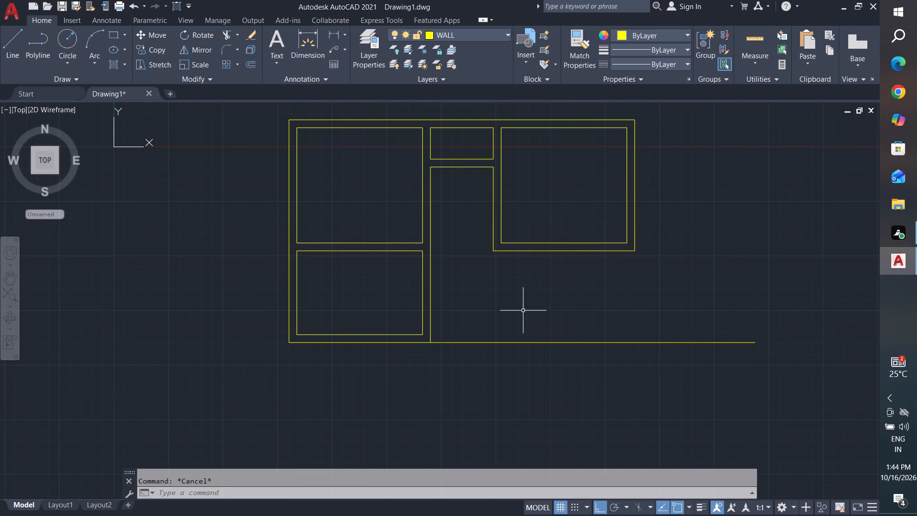
left_click(13, 45)
left_click(418, 335)
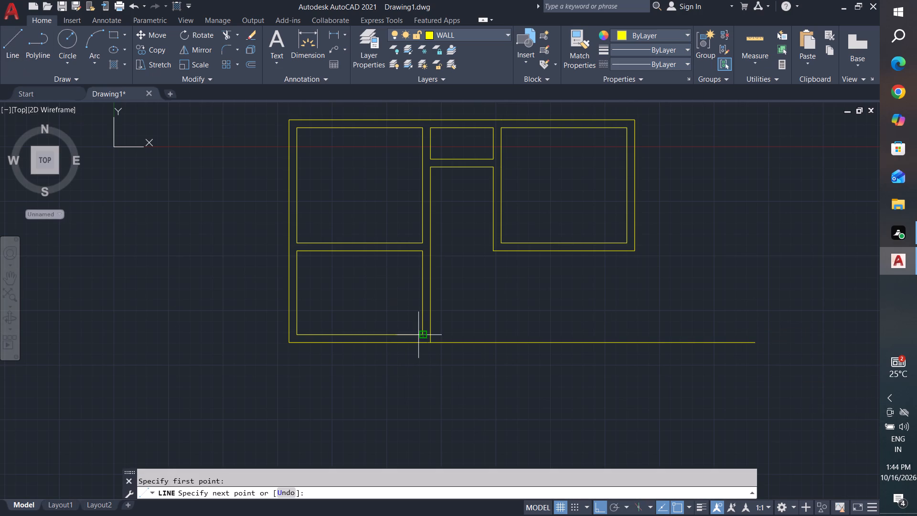
left_click(804, 319)
key("Escape")
Draw two vertical lines down from the right room's inner and outer bottom-right corners past the horizontal lines, the inner one about 14'-4" long.
left_click(19, 51)
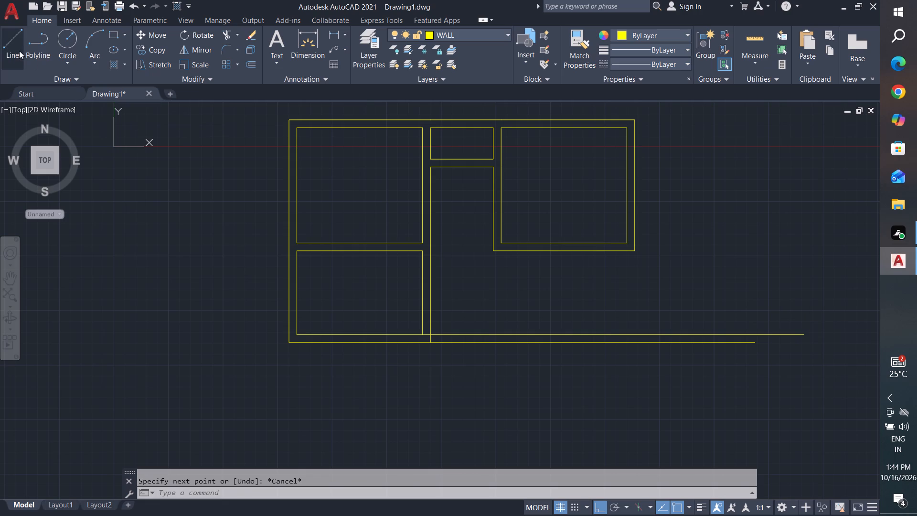
left_click(626, 240)
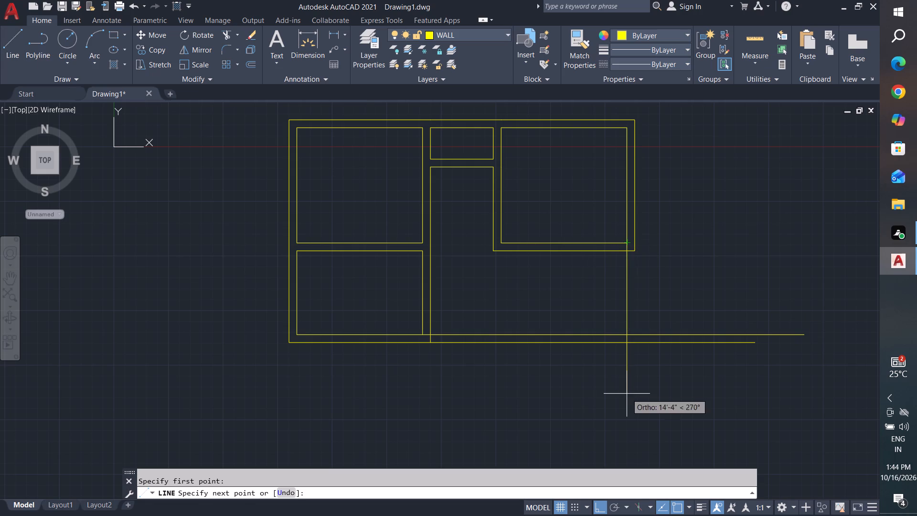
left_click(627, 394)
key("space")
key("space")
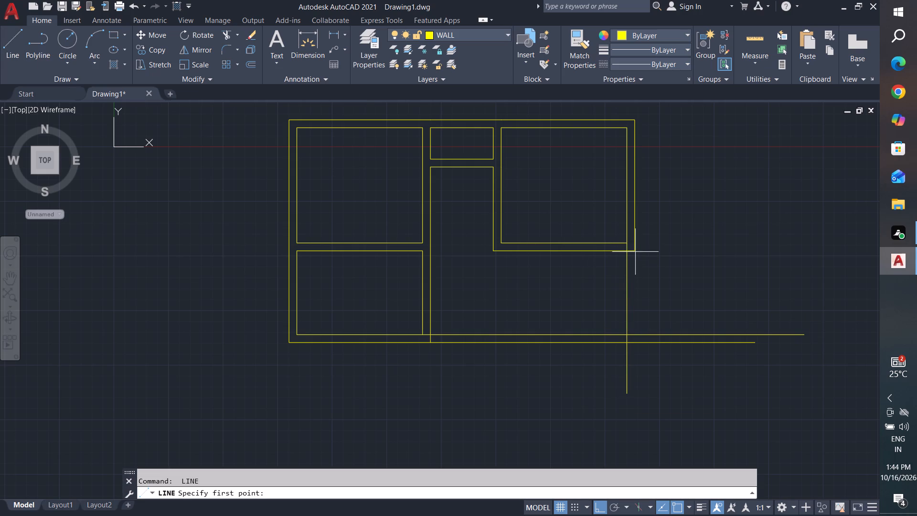
left_click(635, 254)
left_click(665, 408)
key("Escape")
key("Escape")
key("Escape")
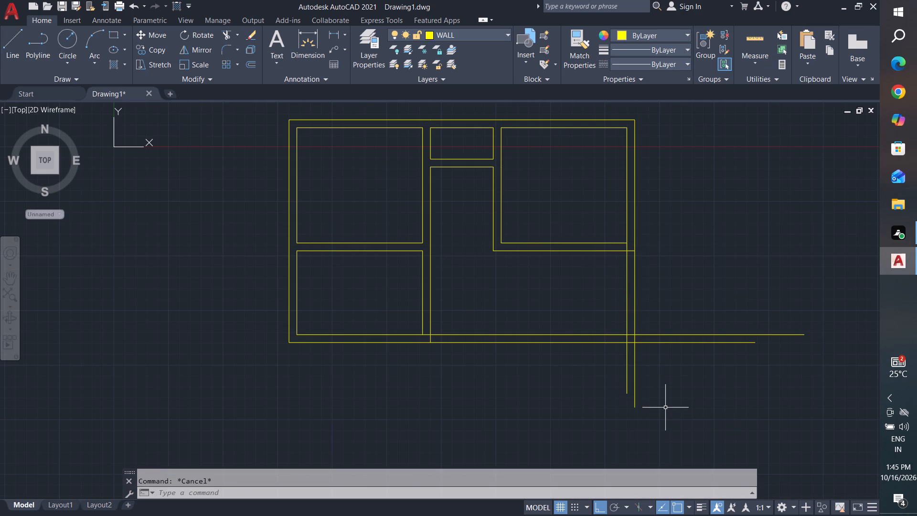
Trim the four new line ends that overshoot the plan's outer bottom-right corner.
type("TR")
key("space")
key("space")
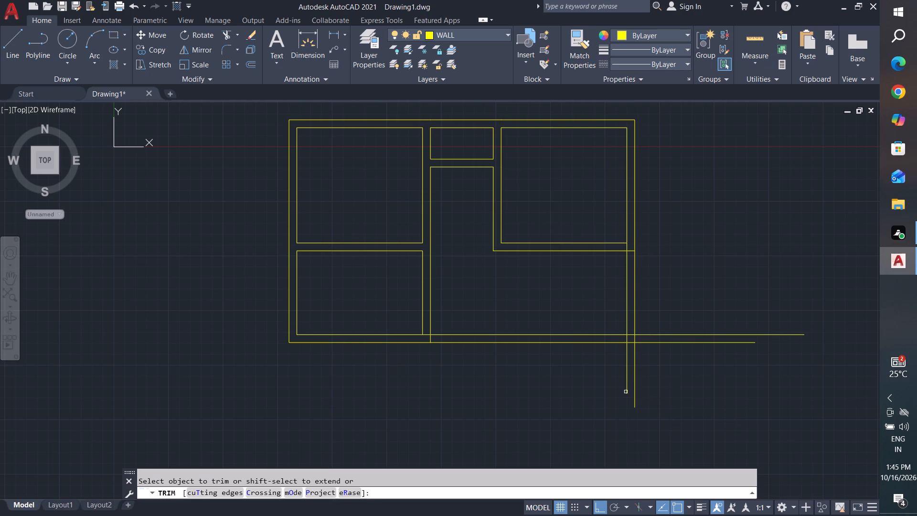
left_click(608, 390)
left_click(722, 303)
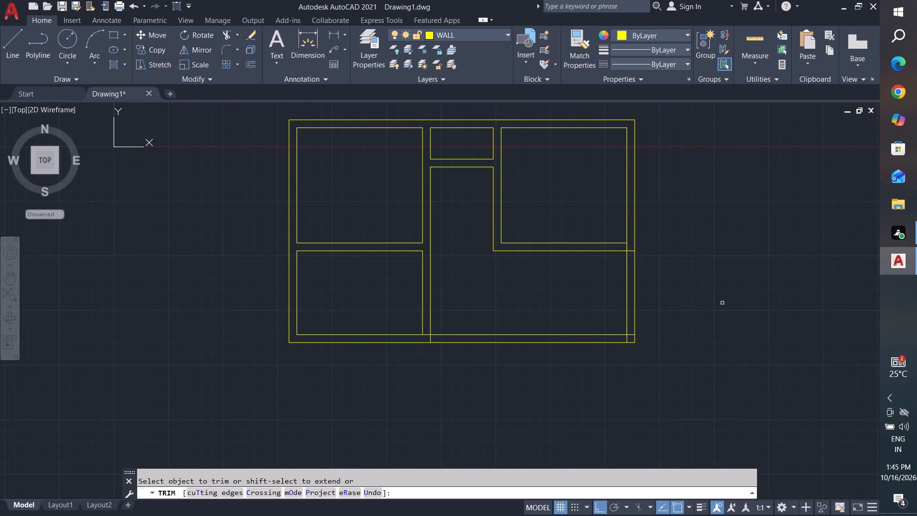
Trim the overlapping inner lines at the plan's bottom-right corner and where the right room's bottom wall meets the outer right wall.
scroll(639, 330, "up", 3)
left_click(608, 351)
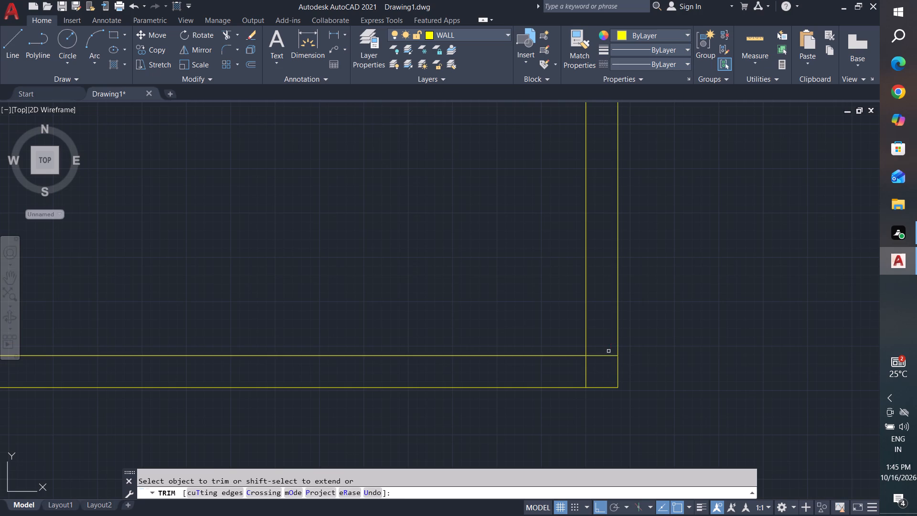
left_click(572, 379)
scroll(655, 429, "down", 1)
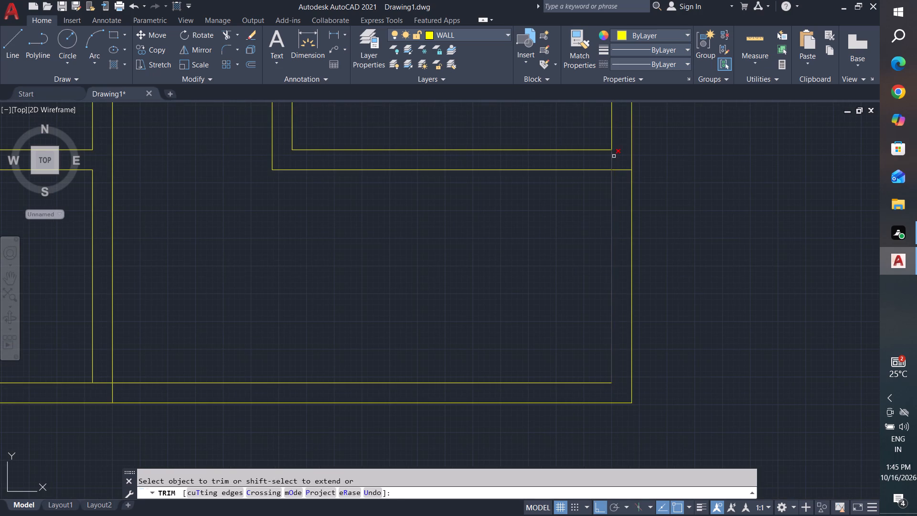
left_click(611, 160)
left_click(618, 170)
scroll(743, 276, "down", 2)
key("Escape")
key("Escape")
Trim the overlapping lines where the lower-left room's right wall meets the bottom outer wall.
middle_click_drag(550, 283, 690, 302)
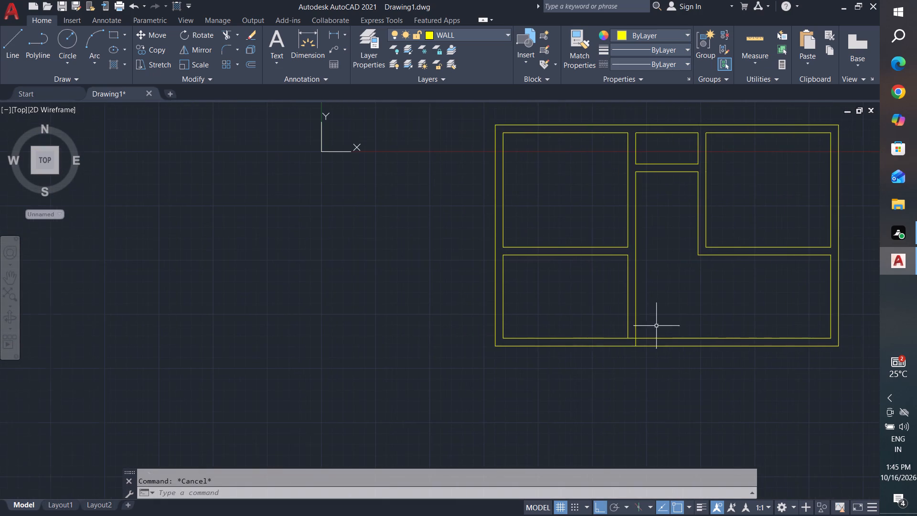
scroll(631, 342, "up", 2)
key("Escape")
key("Escape")
type("TR")
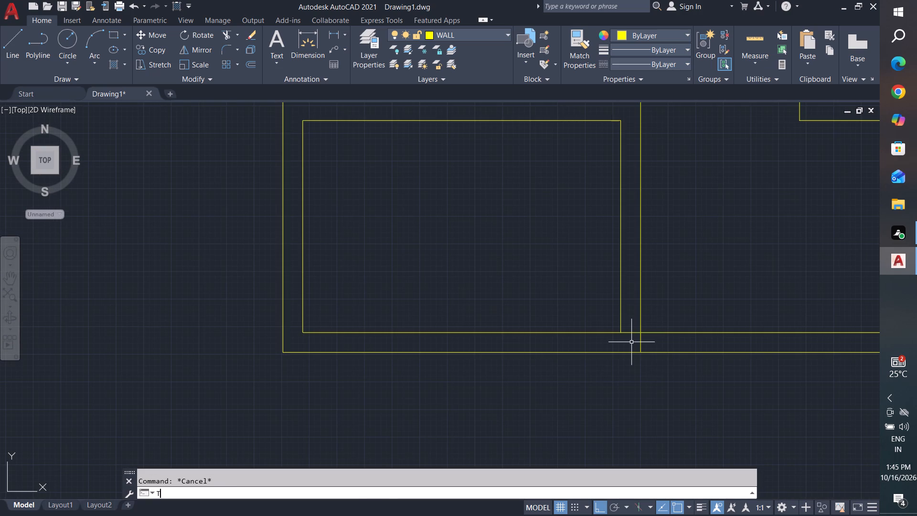
key("space")
key("space")
scroll(631, 342, "up", 2)
left_click(672, 355)
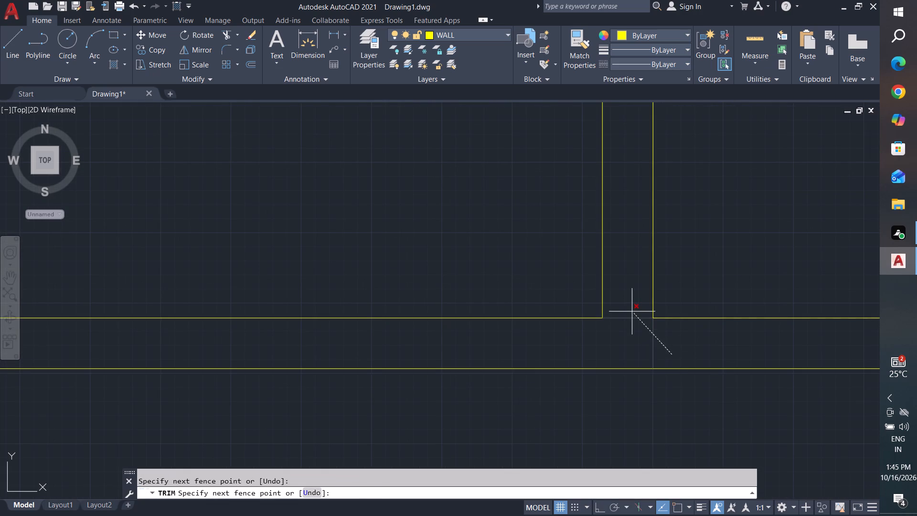
left_click(631, 311)
scroll(613, 338, "down", 4)
middle_click_drag(704, 299, 661, 275)
key("Escape")
key("Escape")
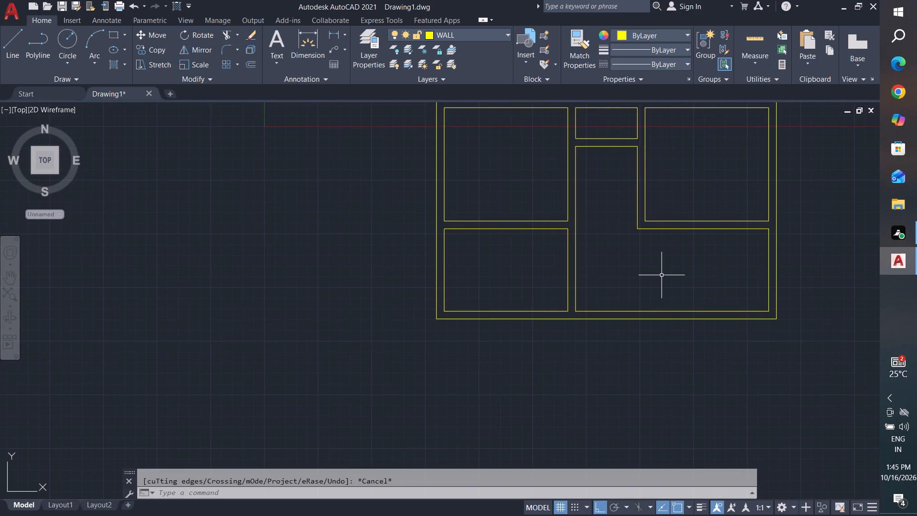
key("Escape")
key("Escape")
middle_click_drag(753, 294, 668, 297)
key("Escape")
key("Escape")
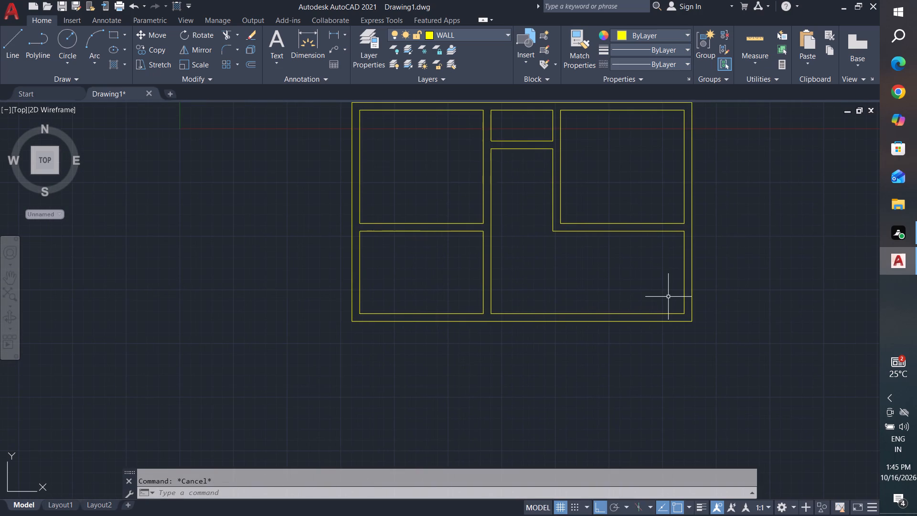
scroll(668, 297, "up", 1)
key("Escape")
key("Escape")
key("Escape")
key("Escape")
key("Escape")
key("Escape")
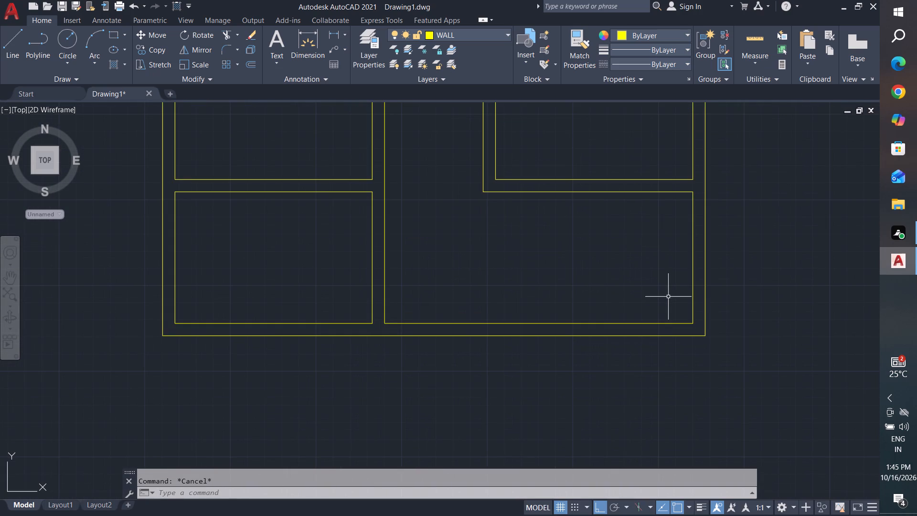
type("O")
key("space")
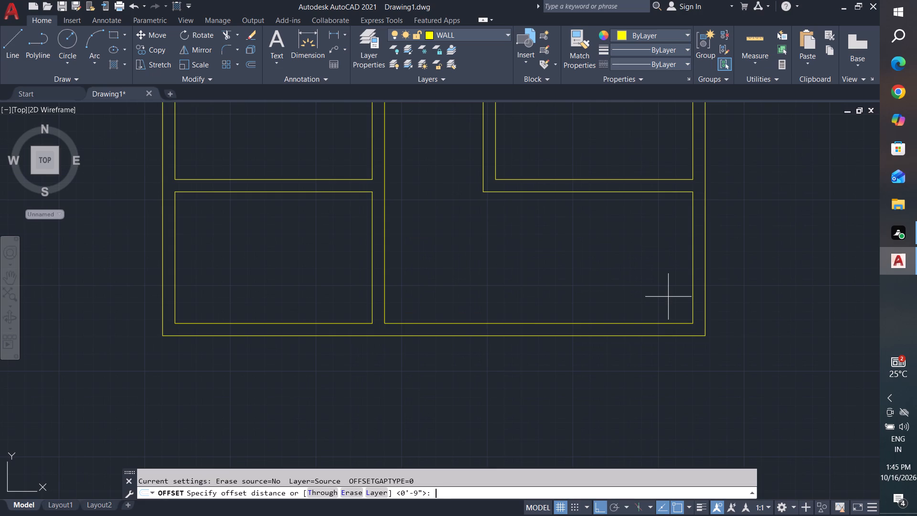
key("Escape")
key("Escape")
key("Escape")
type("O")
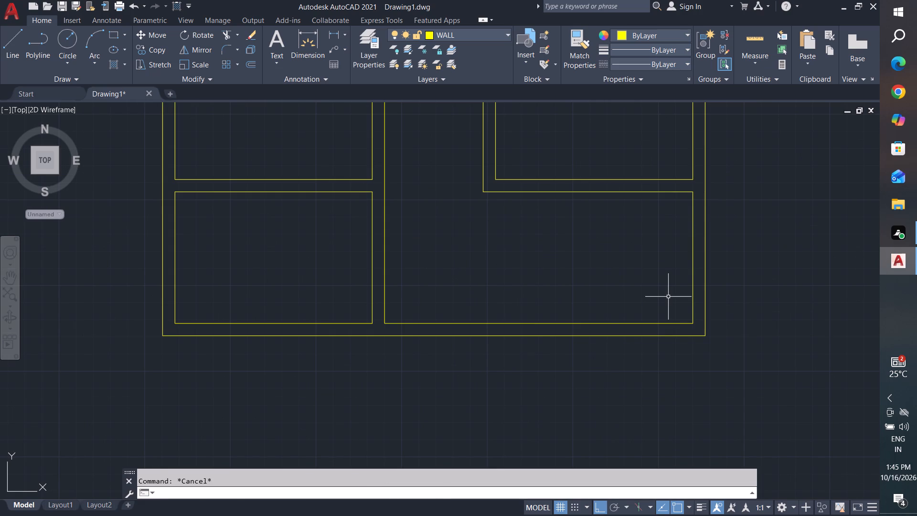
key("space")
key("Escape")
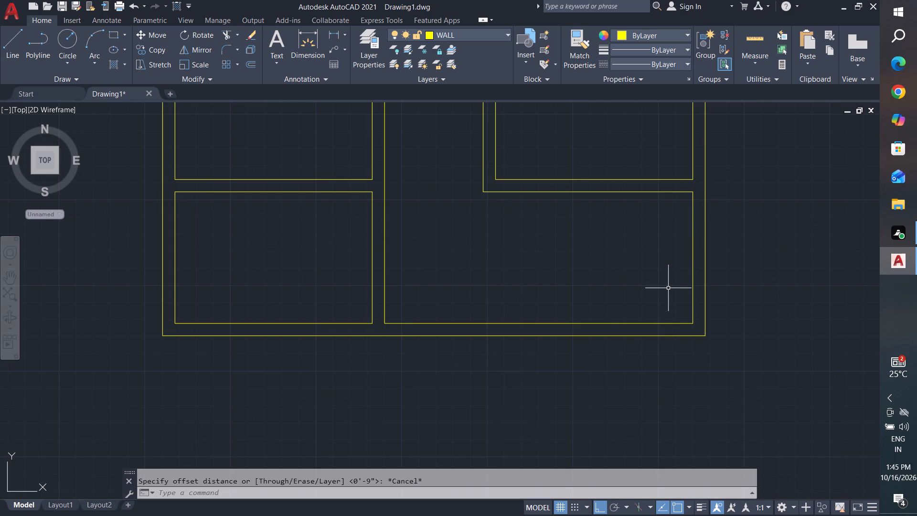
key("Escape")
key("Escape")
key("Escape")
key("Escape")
Offset the inner line of the right outer wall, below the right room, 4'6" inward into the lower hall area.
type("O")
key("space")
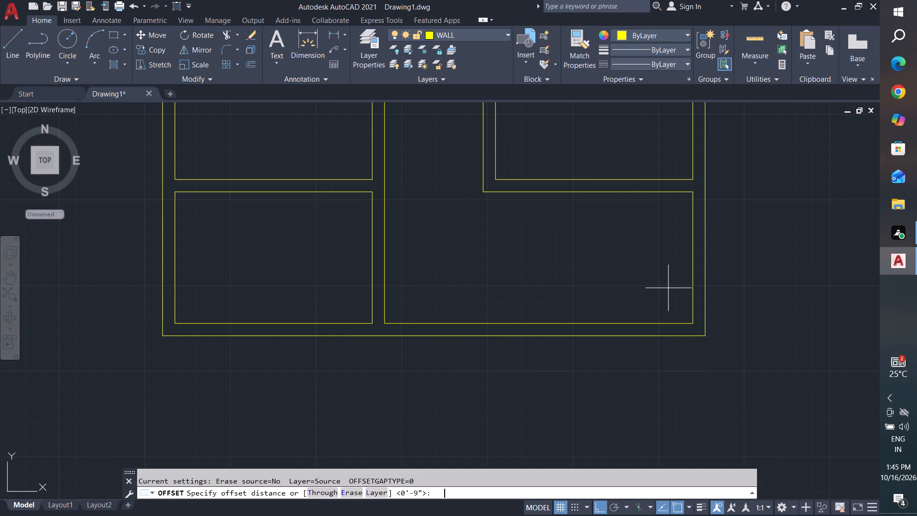
type("4'6\"")
key("Return")
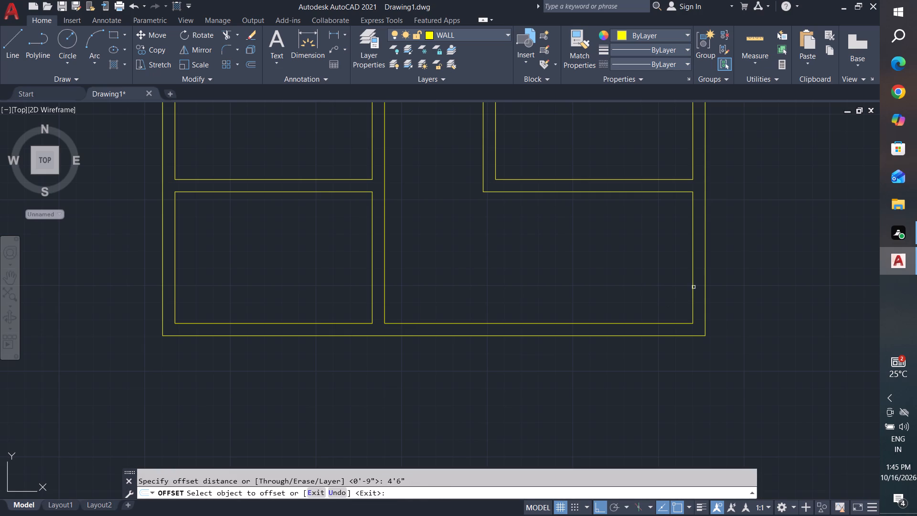
left_click(693, 287)
left_click(610, 291)
middle_click_drag(665, 288, 679, 293)
key("Escape")
key("Escape")
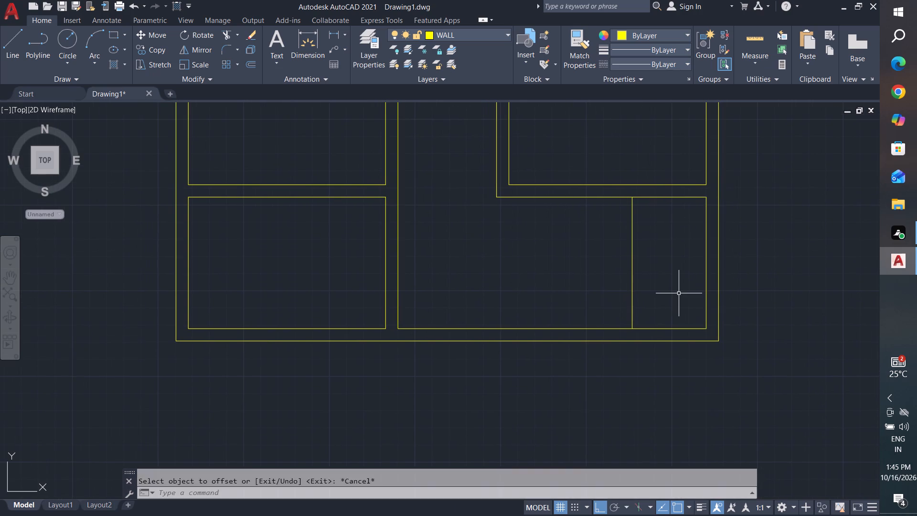
key("Escape")
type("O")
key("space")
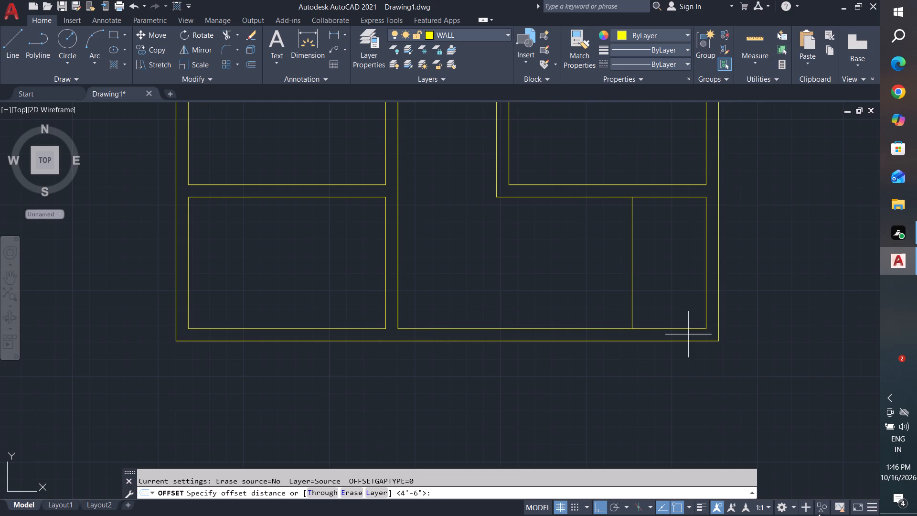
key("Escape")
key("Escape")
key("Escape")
Offset the new vertical partition line 9" toward the hall to give the partition its wall thickness.
type("O")
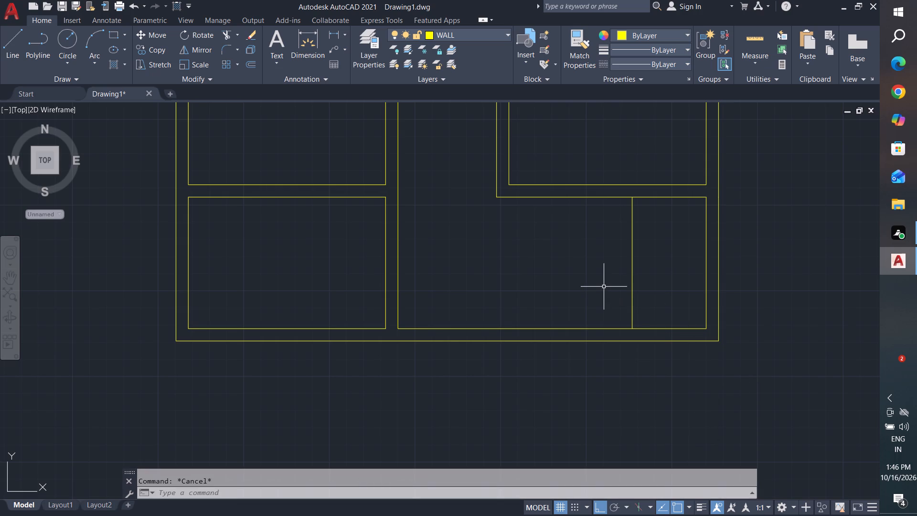
key("space")
key("9")
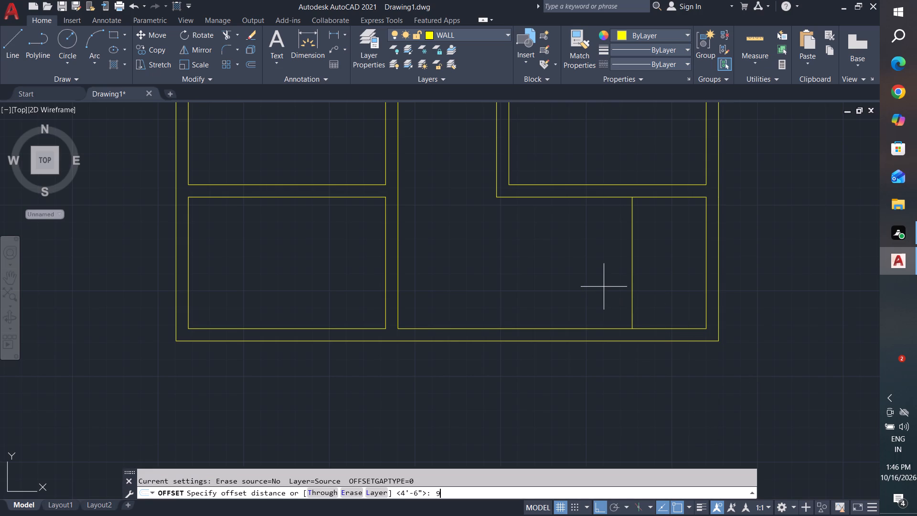
key("shift+quotedbl")
key("Return")
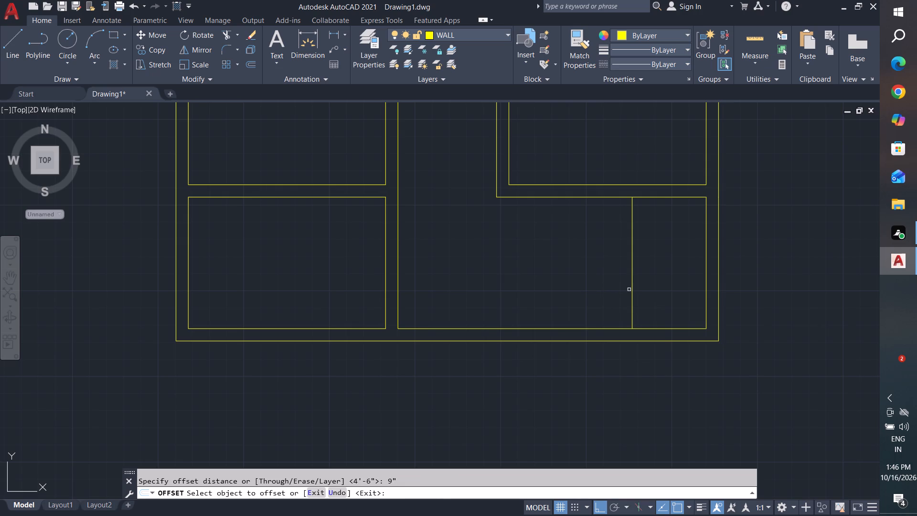
left_click(632, 289)
left_click(597, 291)
key("Escape")
key("Escape")
key("Escape")
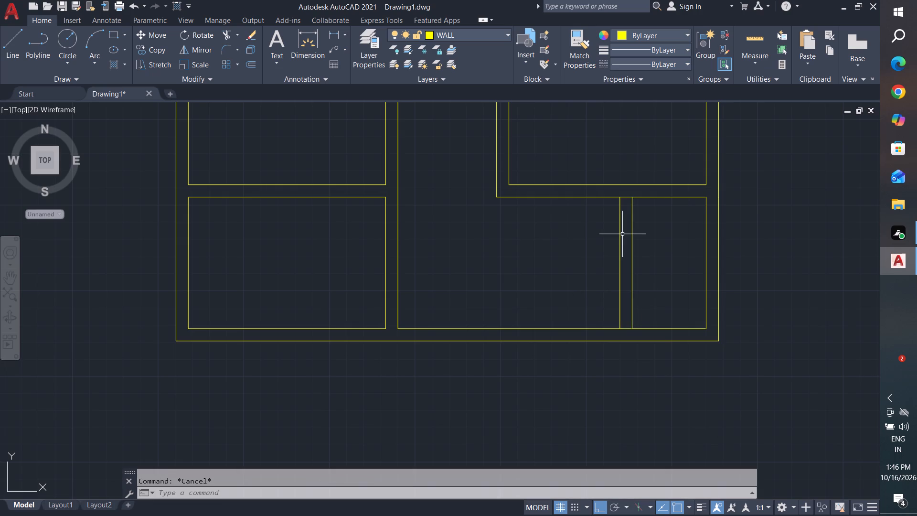
Trim the line pieces between the two partition lines where the partition meets the bottom outer wall and the right room's bottom wall.
type("TR")
key("space")
key("space")
scroll(632, 333, "up", 1)
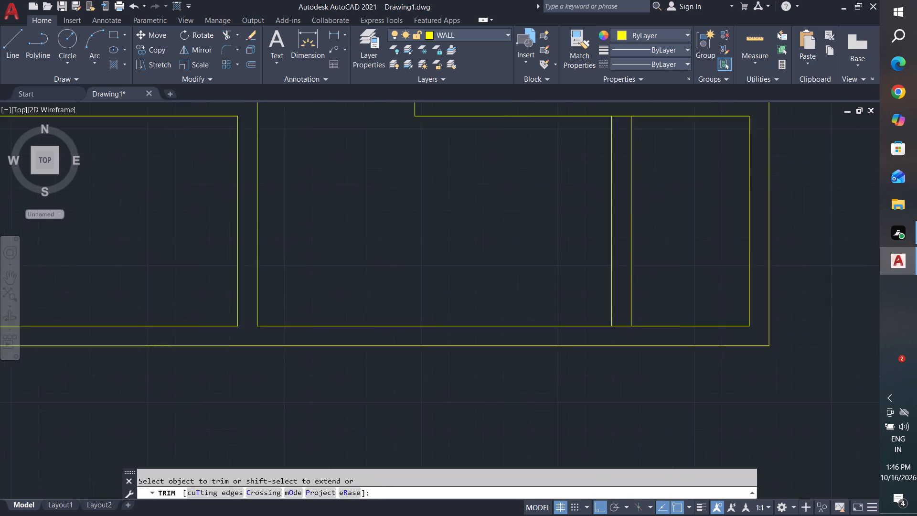
scroll(632, 333, "up", 1)
left_click(616, 336)
left_click(611, 310)
scroll(639, 428, "down", 3)
scroll(631, 294, "up", 3)
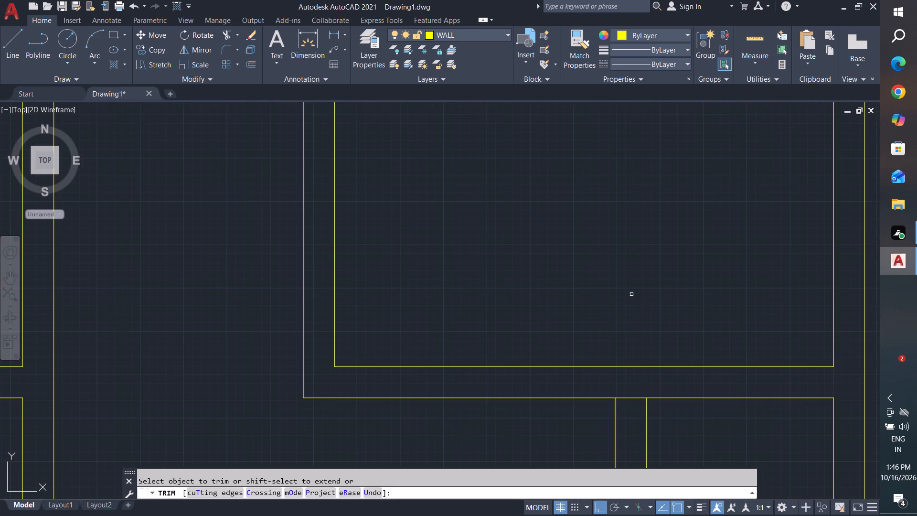
left_click(634, 432)
left_click(623, 384)
scroll(623, 384, "down", 5)
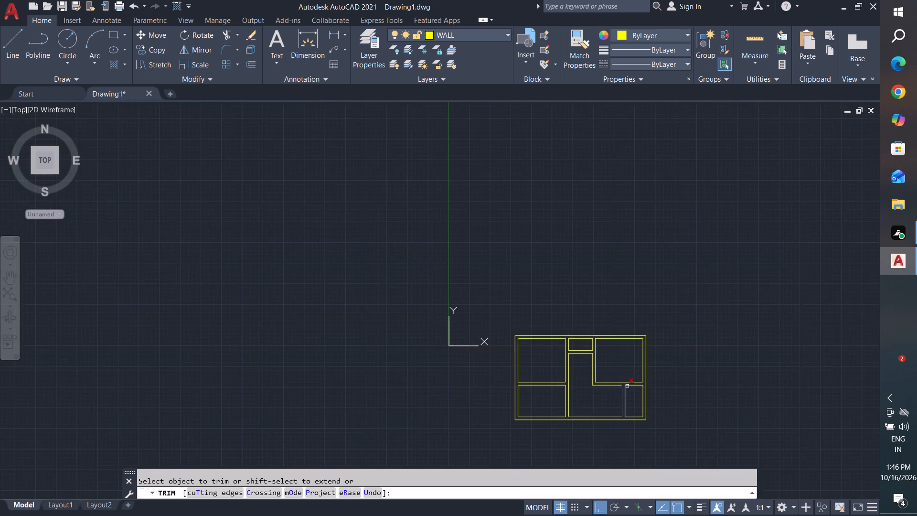
middle_click_drag(631, 385, 632, 295)
key("Escape")
key("Escape")
key("Escape")
middle_click_drag(643, 313, 665, 287)
key("Escape")
key("Escape")
key("Escape")
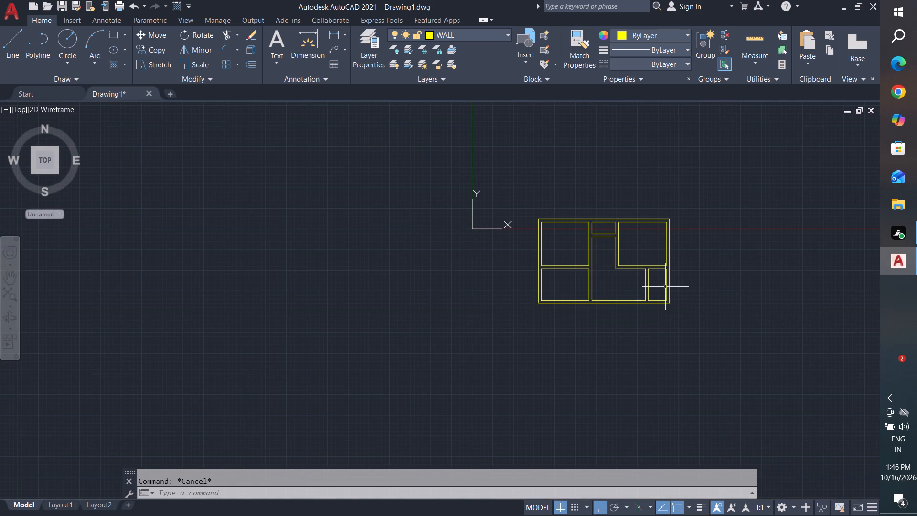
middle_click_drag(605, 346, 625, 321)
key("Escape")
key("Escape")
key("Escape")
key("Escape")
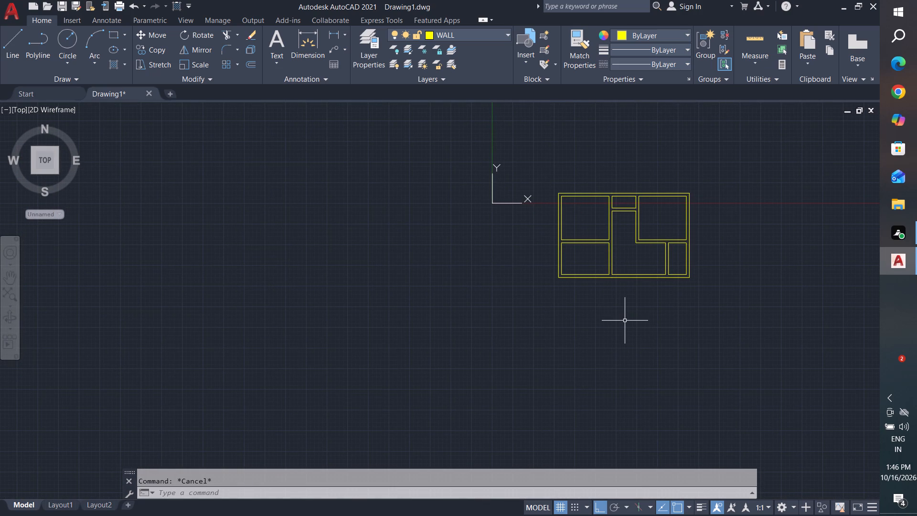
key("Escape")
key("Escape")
Offset the outer bottom wall line below the lower-left room 12' downward.
scroll(597, 309, "up", 2)
key("Escape")
key("Escape")
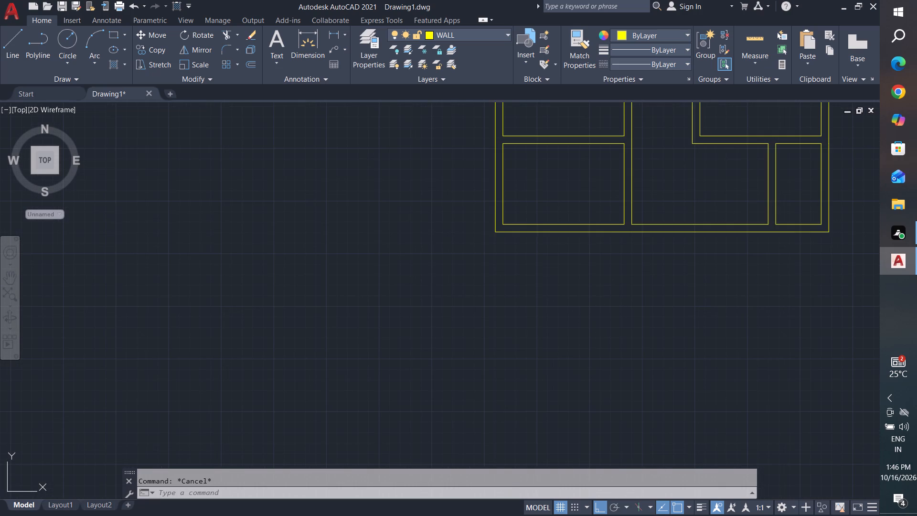
type("O")
key("space")
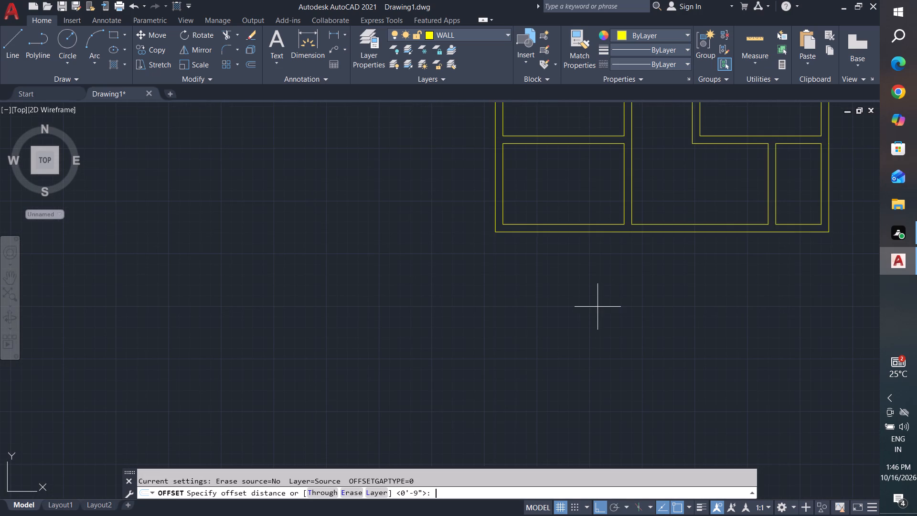
type("12")
key("apostrophe")
key("Return")
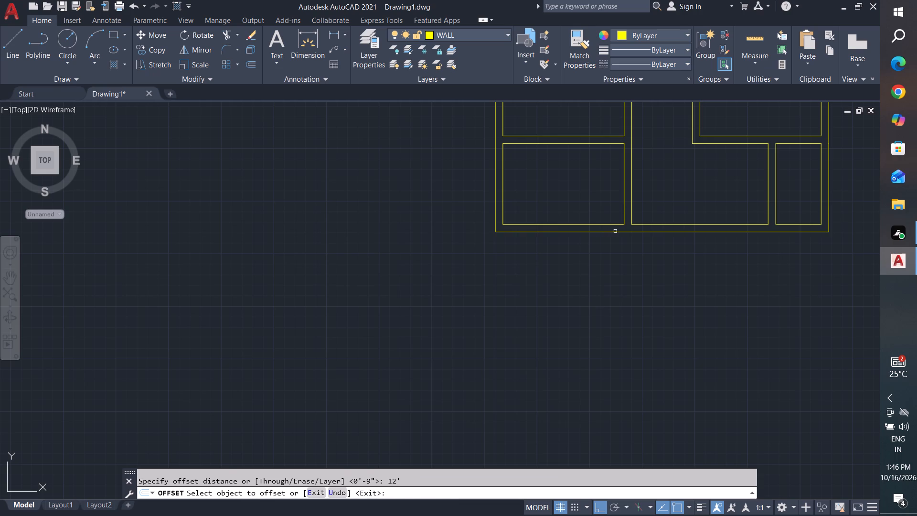
left_click(616, 232)
left_click(614, 282)
key("Escape")
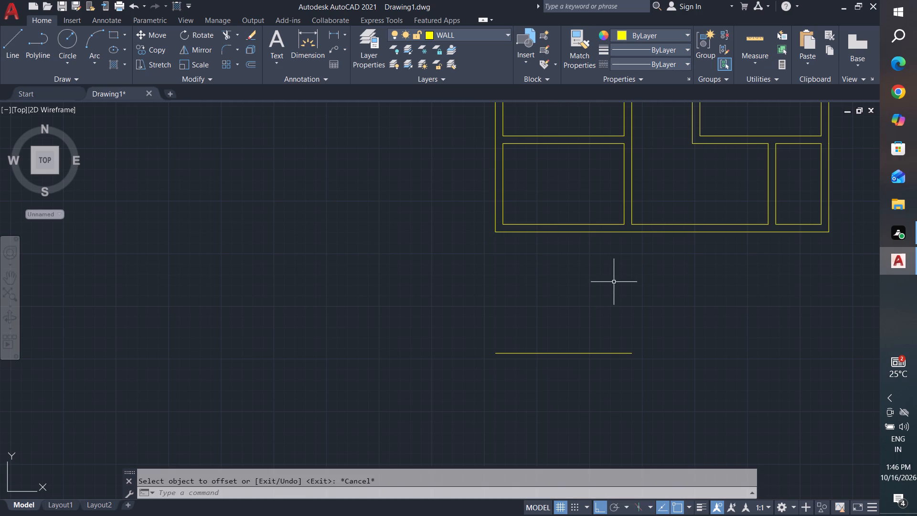
key("Escape")
key("Escape")
key("Escape")
key("Escape")
key("Escape")
key("Escape")
key("Escape")
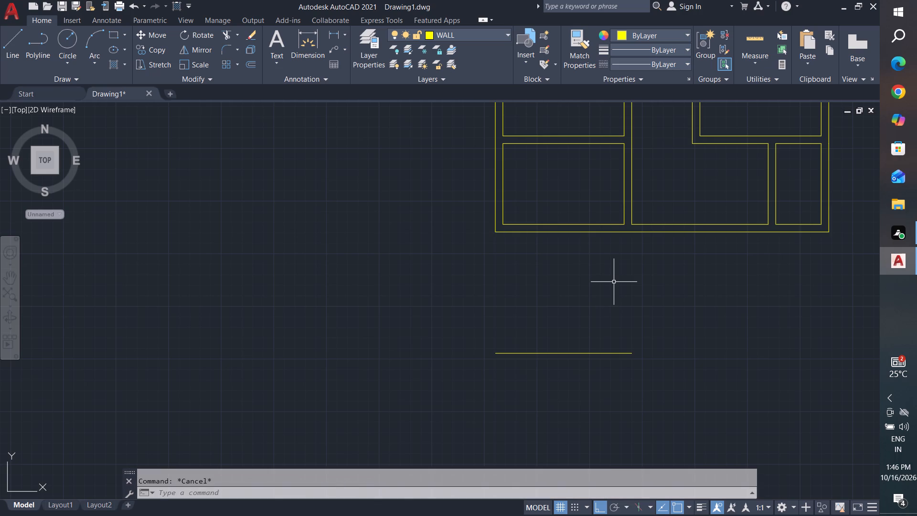
Extend the inner and outer lines of the lower-left room's left and right walls down to the new horizontal line.
type("EX")
key("space")
key("space")
left_click(525, 209)
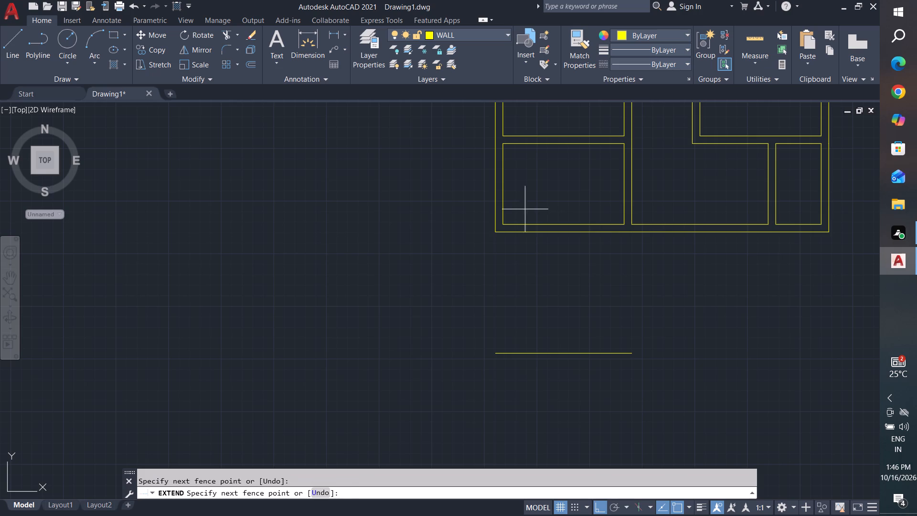
left_click(455, 208)
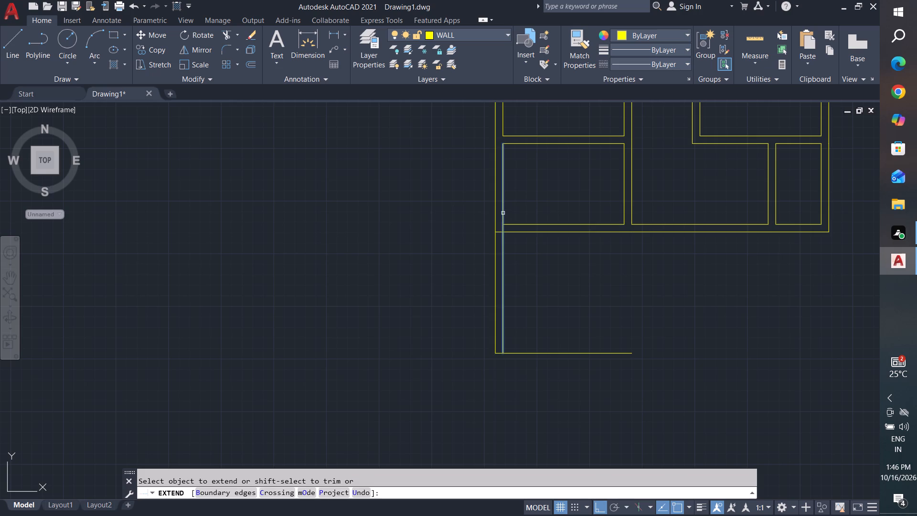
left_click(502, 213)
left_click(653, 201)
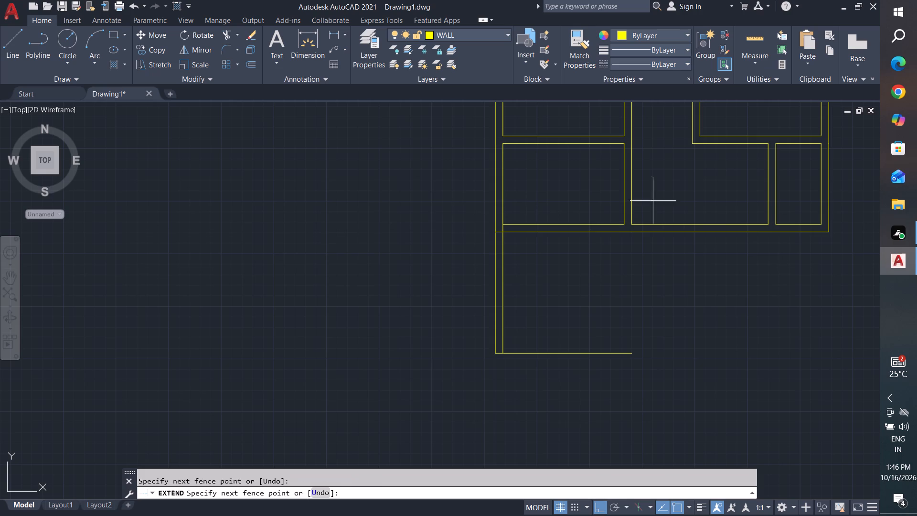
left_click(593, 209)
left_click(661, 210)
left_click(591, 206)
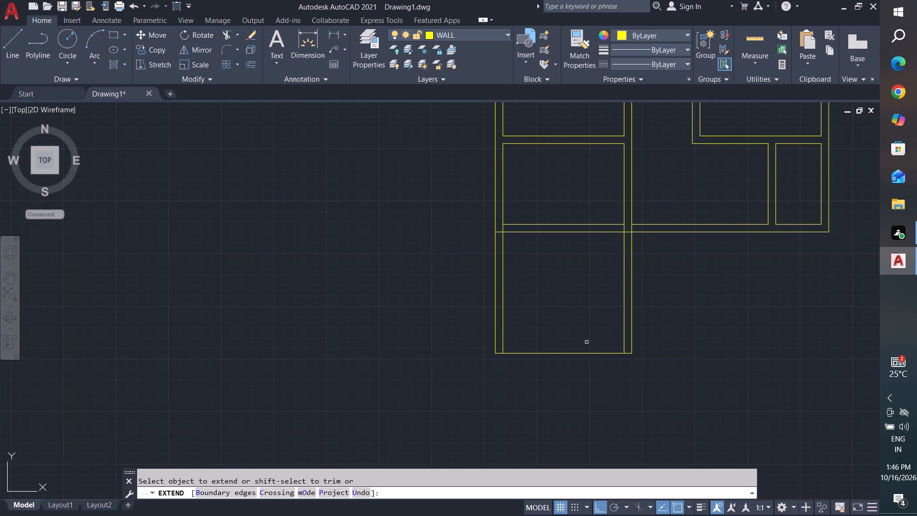
key("Escape")
key("Escape")
Trim the overlapping lines where the extended right wall crosses the bottom wall of the lower-left room.
scroll(635, 220, "up", 2)
key("Escape")
key("Escape")
type("TR")
key("space")
key("space")
scroll(635, 220, "up", 2)
left_click(612, 274)
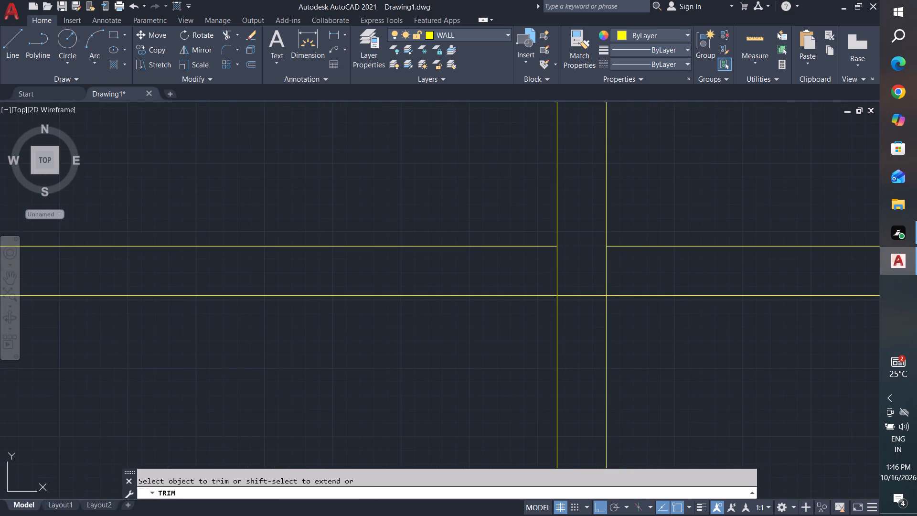
left_click(583, 311)
left_click(574, 288)
left_click(500, 269)
scroll(688, 271, "down", 2)
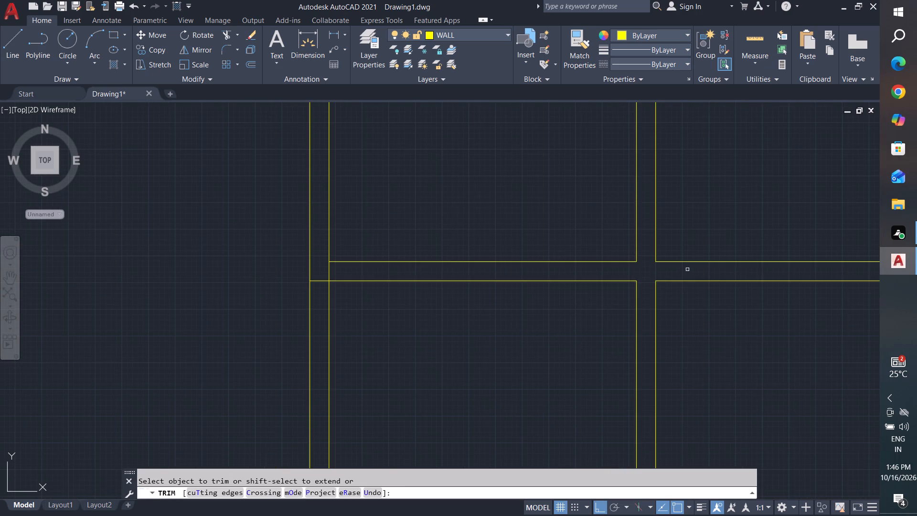
Trim the overlapping lines where the extended left outer wall crosses the bottom wall of the lower-left room.
scroll(321, 275, "up", 3)
left_click(362, 254)
left_click(322, 304)
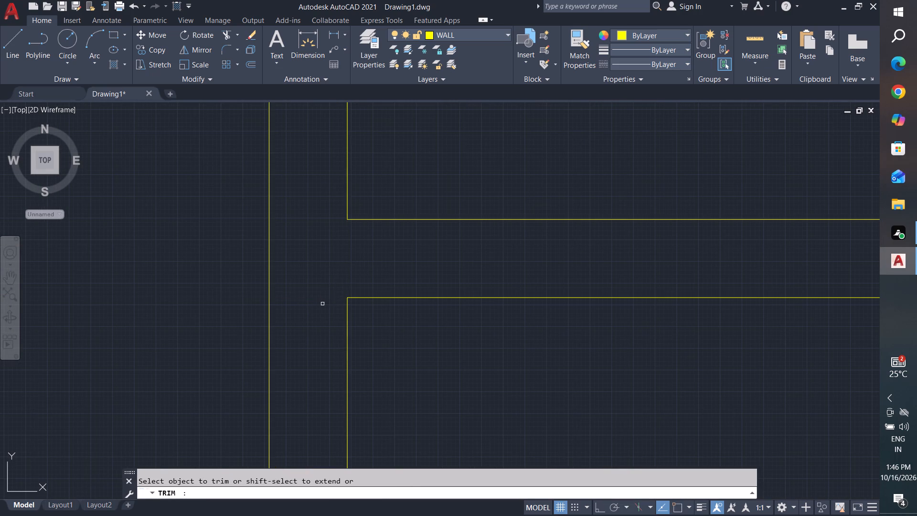
scroll(394, 231, "down", 4)
middle_click_drag(485, 294, 448, 224)
key("Escape")
key("Escape")
key("Escape")
middle_click_drag(477, 269, 469, 226)
key("Escape")
key("Escape")
key("Escape")
key("Escape")
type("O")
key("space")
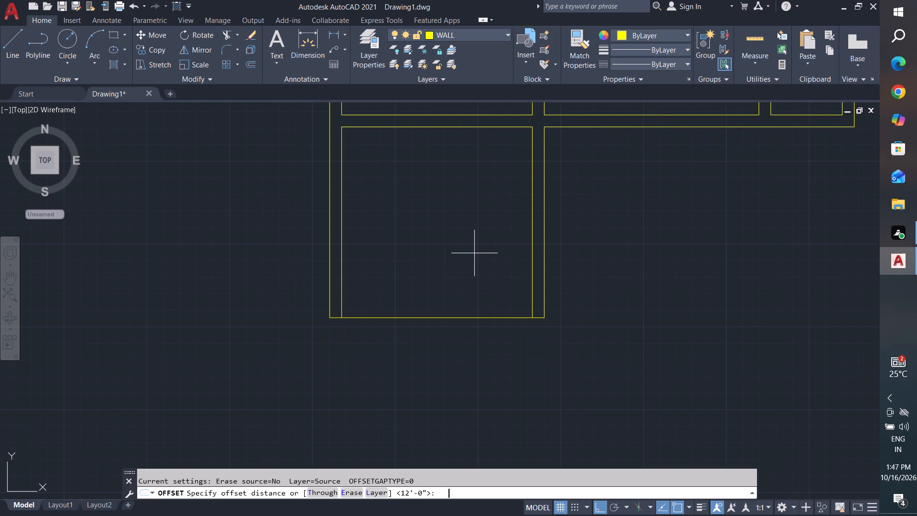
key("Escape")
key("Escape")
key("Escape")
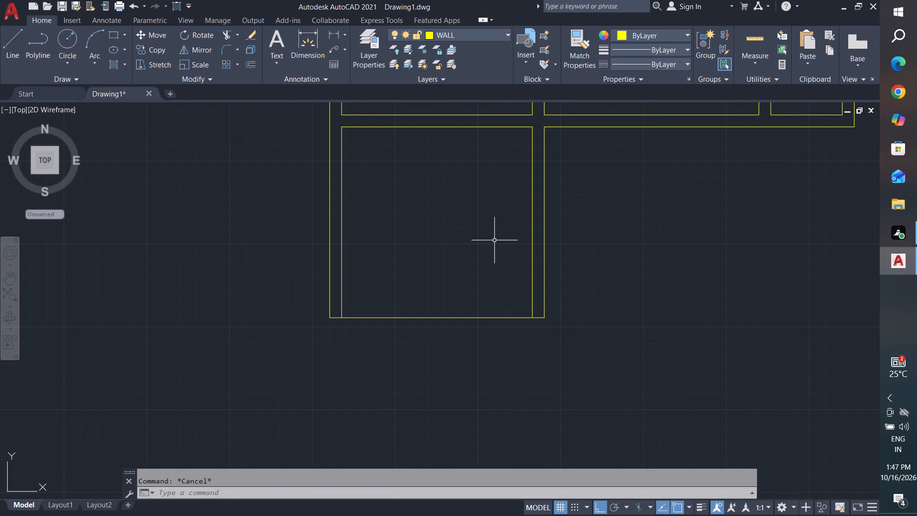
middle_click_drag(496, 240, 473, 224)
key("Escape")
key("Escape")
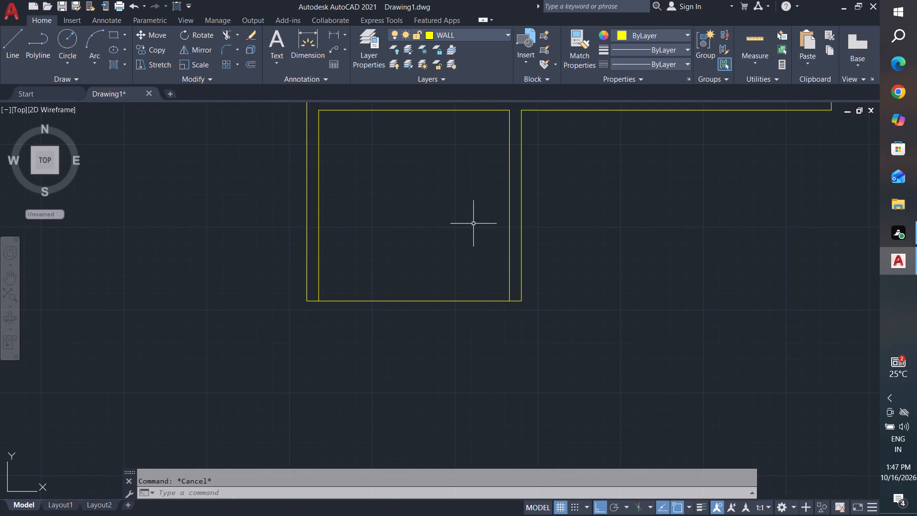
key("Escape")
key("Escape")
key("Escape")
Offset the bottom line of the bottom-left room 9" downward to form the outer wall face.
type("O")
key("space")
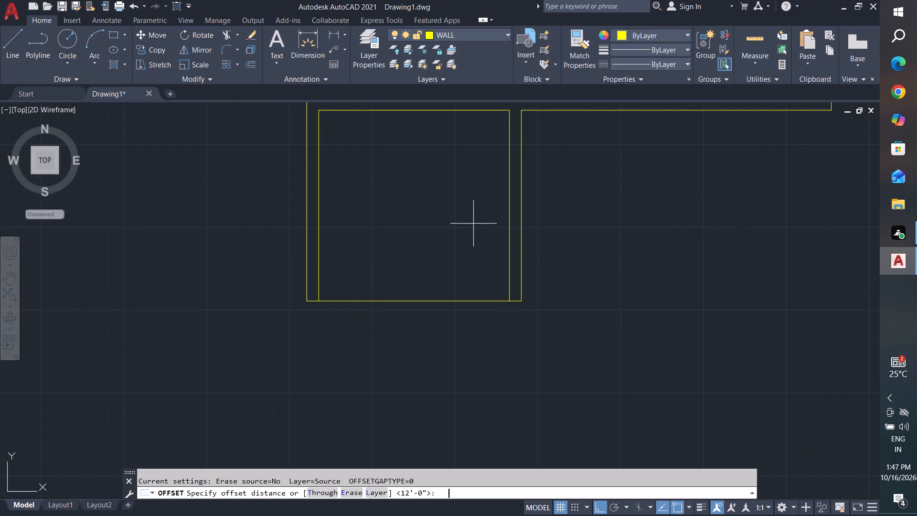
key("9")
key("shift+quotedbl")
key("Return")
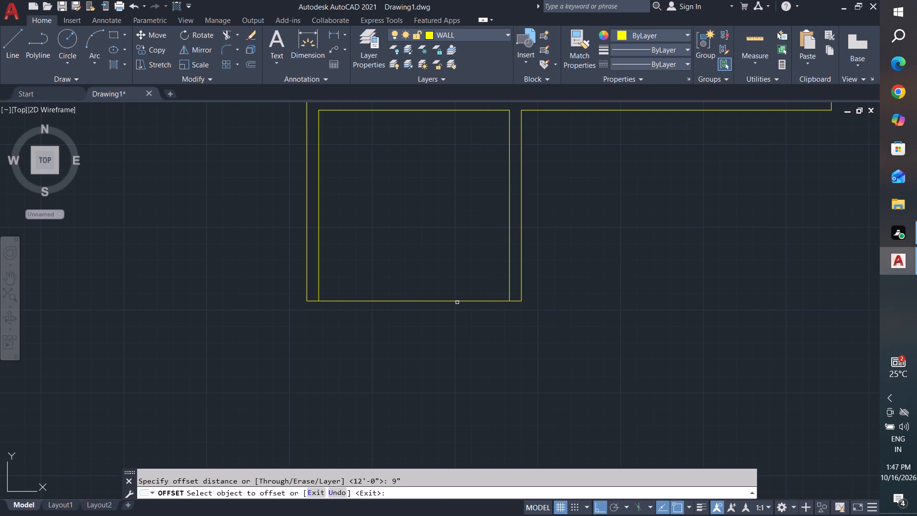
left_click(459, 300)
left_click(468, 334)
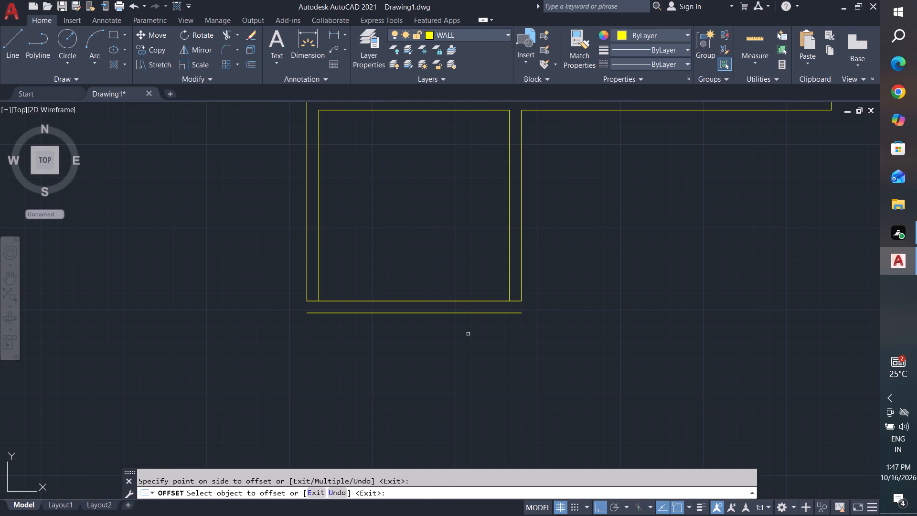
middle_click_drag(472, 338, 587, 343)
key("Escape")
key("Escape")
key("Escape")
key("Escape")
key("Escape")
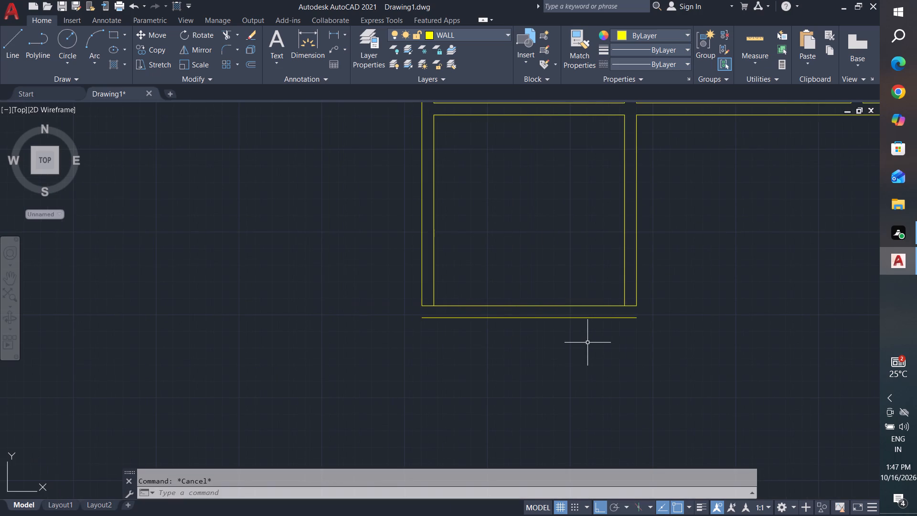
key("Escape")
key("Escape")
Extend the inner and outer lines of the bottom-left room's side walls down to the new outer bottom line.
type("EX")
key("space")
key("space")
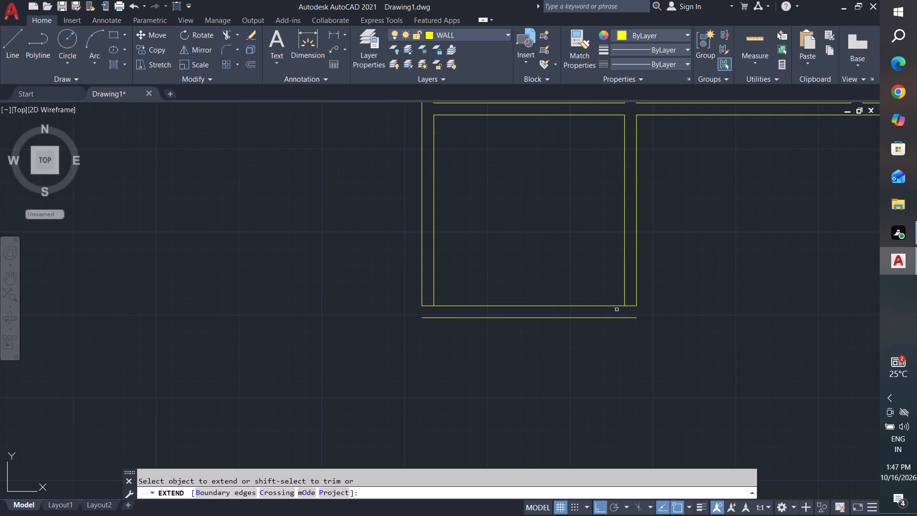
left_click(657, 285)
left_click(405, 285)
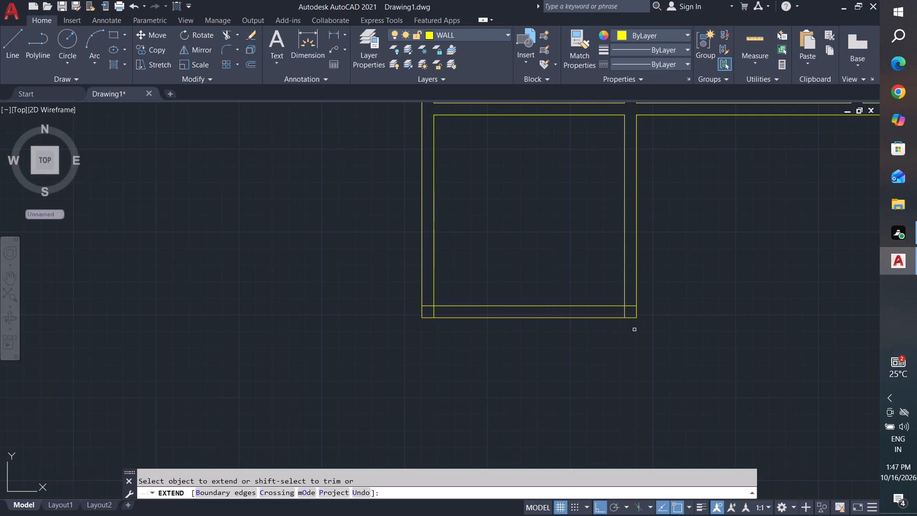
middle_click_drag(617, 349, 718, 333)
key("Escape")
key("Escape")
Trim the overlapping inner wall lines at both bottom corners of the bottom-left room.
scroll(732, 294, "up", 2)
key("Escape")
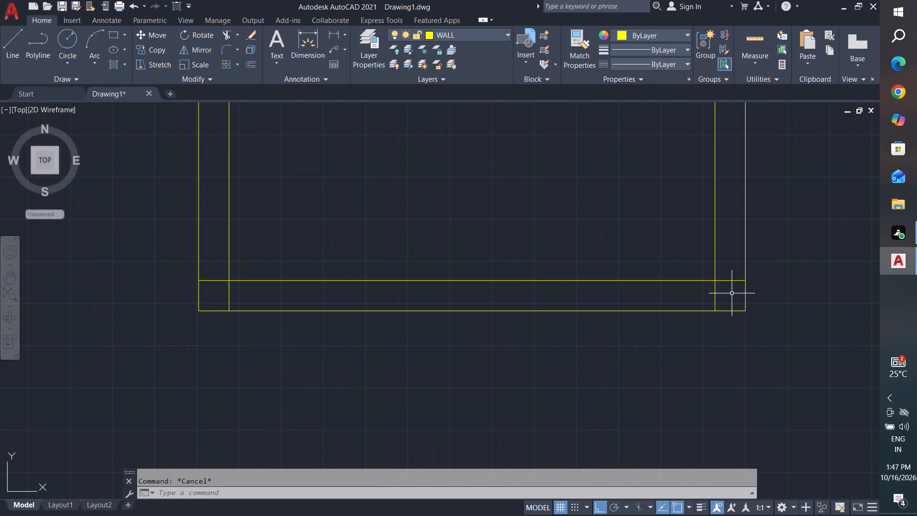
key("Escape")
key("Escape")
key("Escape")
key("Escape")
key("Escape")
scroll(732, 293, "up", 1)
key("Escape")
key("Escape")
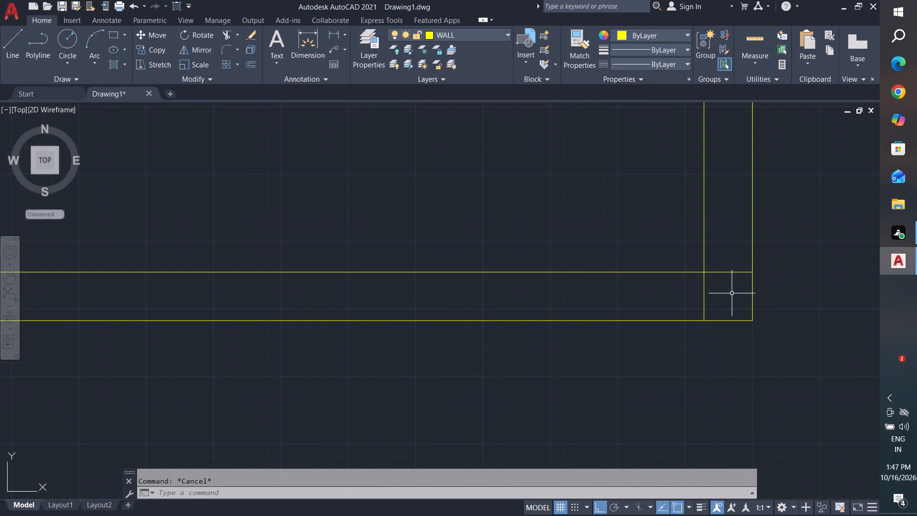
type("TR")
key("space")
left_click(734, 255)
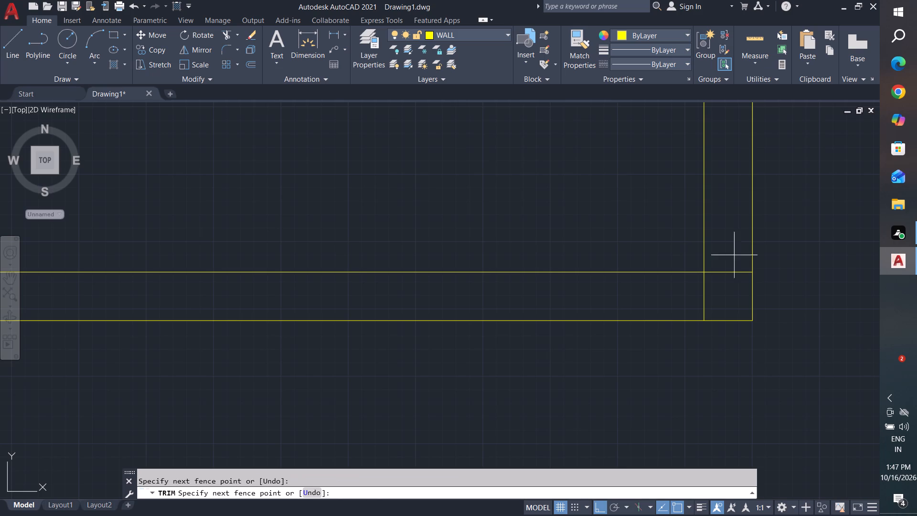
left_click(703, 302)
scroll(797, 294, "down", 1)
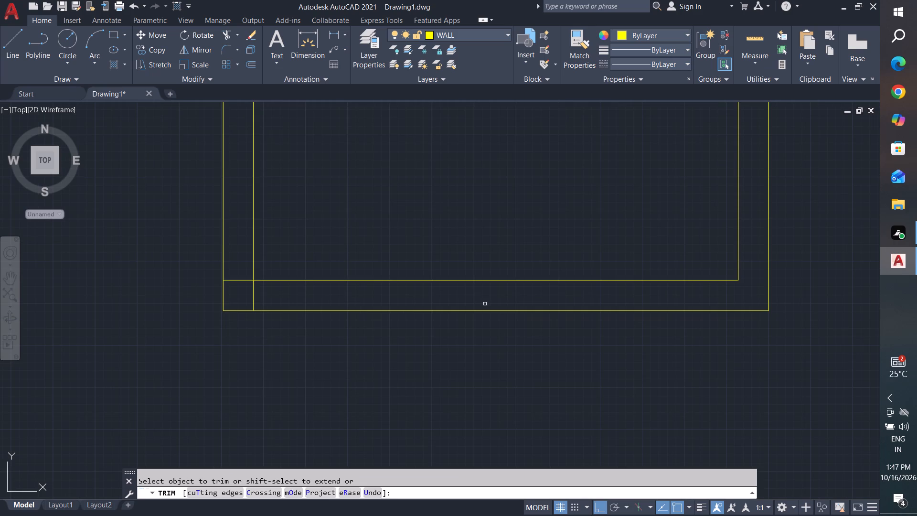
left_click(239, 276)
left_click(273, 301)
scroll(353, 390, "down", 3)
key("Escape")
key("Escape")
key("Escape")
key("Escape")
key("Escape")
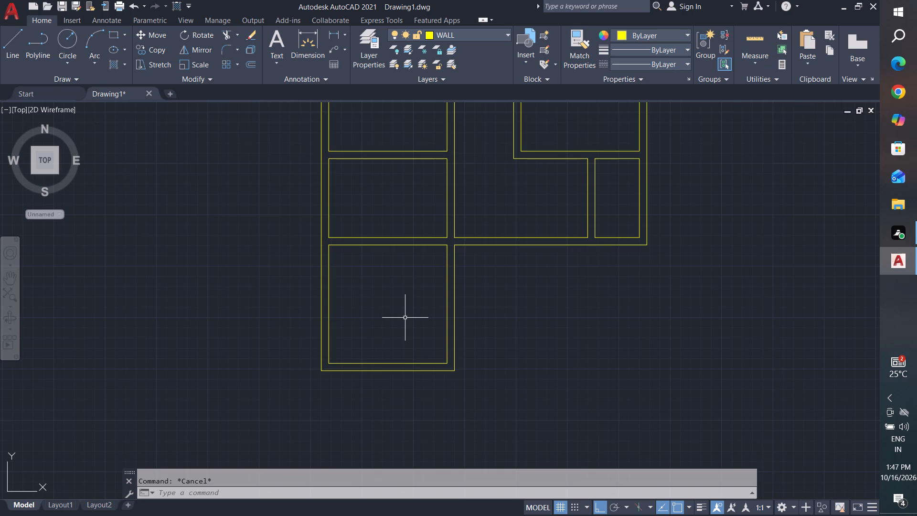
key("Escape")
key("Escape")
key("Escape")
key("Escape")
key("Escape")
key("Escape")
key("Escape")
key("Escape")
Draw two vertical lines downward from the outer and inner lower-right corners of the plan, the inner one about 18'-5" long.
middle_click_drag(529, 353, 528, 377)
middle_click_drag(579, 322, 522, 338)
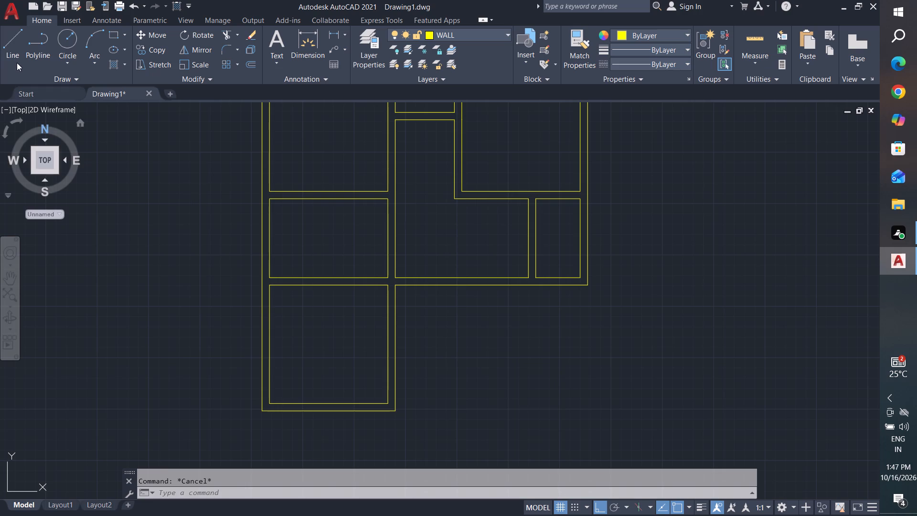
left_click(13, 46)
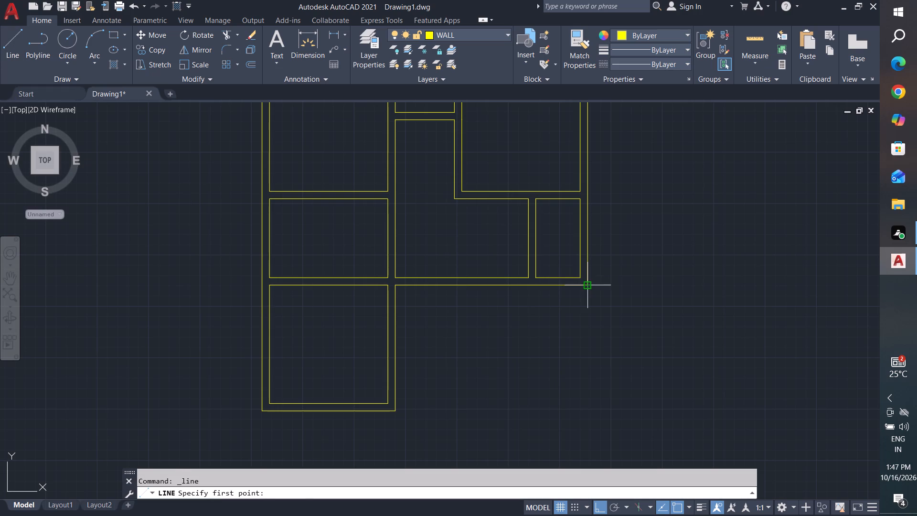
left_click(588, 285)
middle_click_drag(619, 432, 640, 365)
left_click(631, 412)
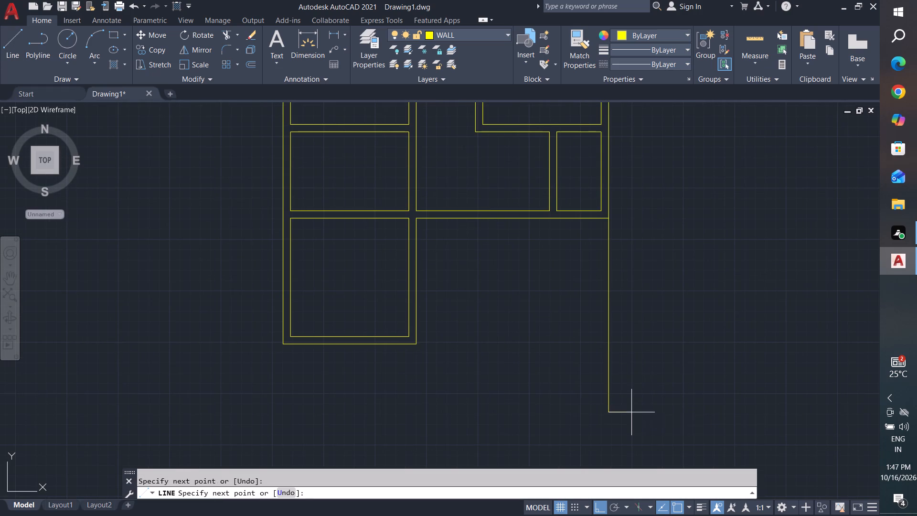
key("Escape")
key("Escape")
key("Escape")
key("Escape")
left_click(12, 48)
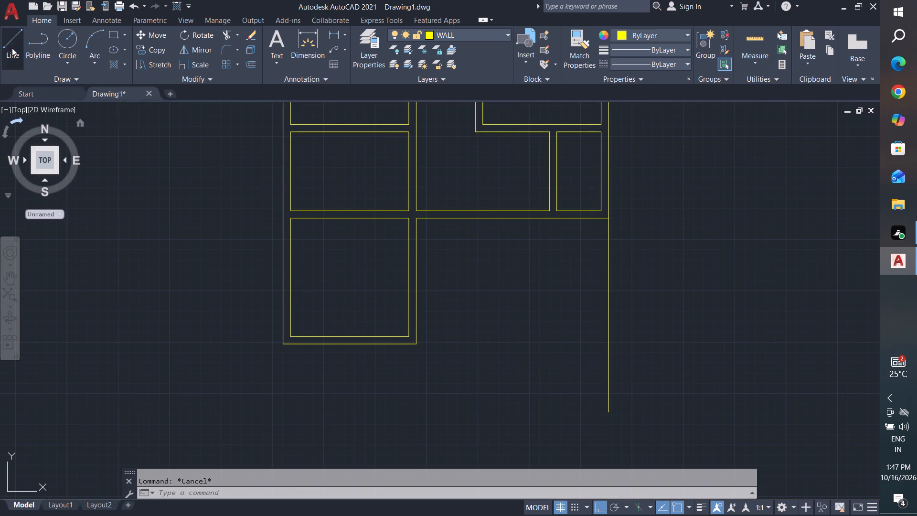
left_click(601, 210)
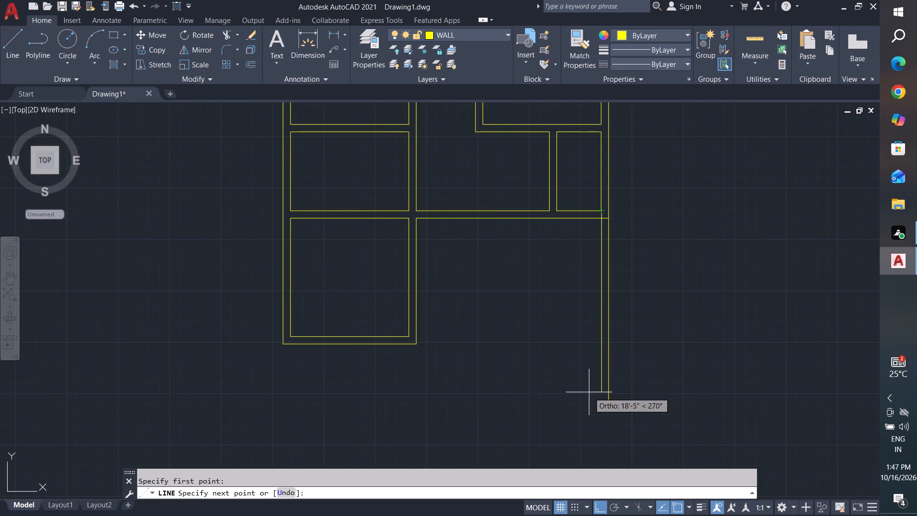
left_click(589, 392)
key("Escape")
Draw two horizontal lines rightward from the bottom-left room's inner and outer lower-right corners, past the two new vertical lines.
left_click(15, 44)
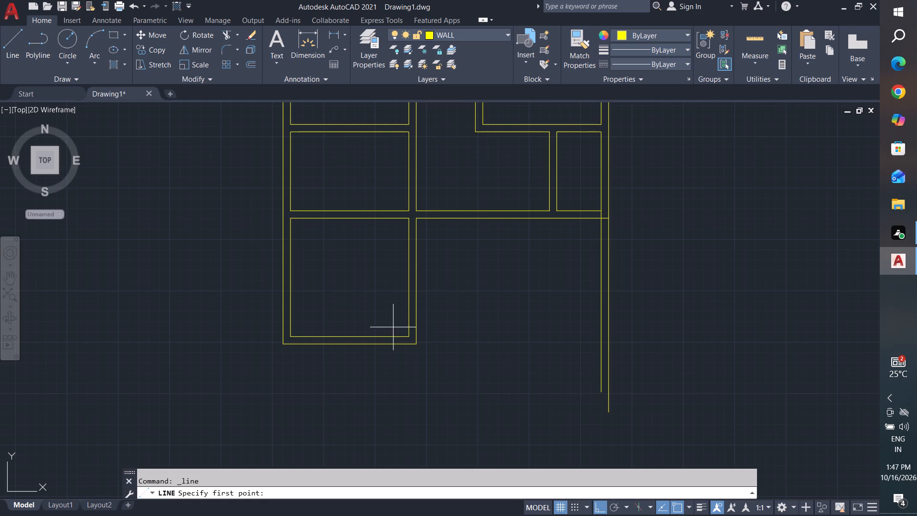
left_click(410, 337)
left_click(745, 334)
key("space")
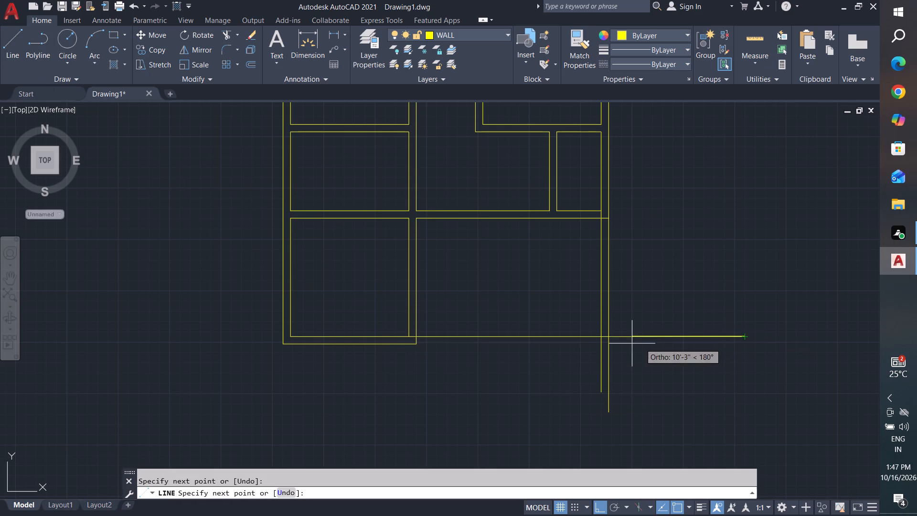
key("space")
left_click(416, 342)
left_click(714, 354)
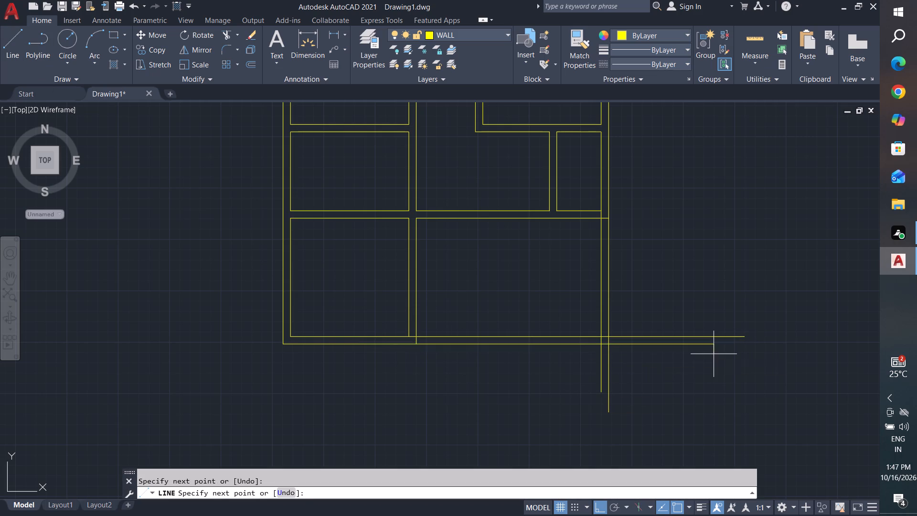
key("Escape")
key("Escape")
key("Escape")
Trim the overhanging line ends and the overlapping inner lines at the plan's new lower-right corner.
type("TR")
key("space")
key("space")
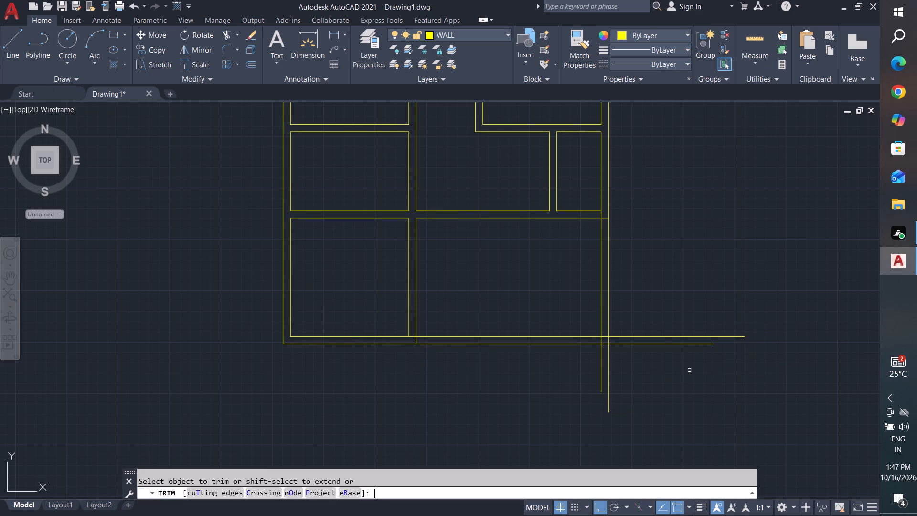
left_click(717, 299)
left_click(533, 426)
scroll(615, 331, "up", 4)
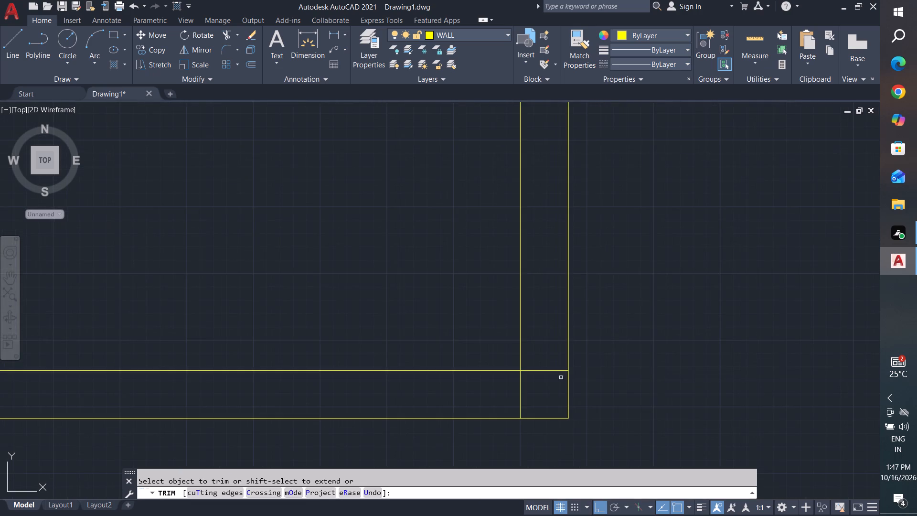
scroll(549, 383, "up", 2)
left_click(555, 326)
left_click(432, 422)
scroll(832, 379, "down", 5)
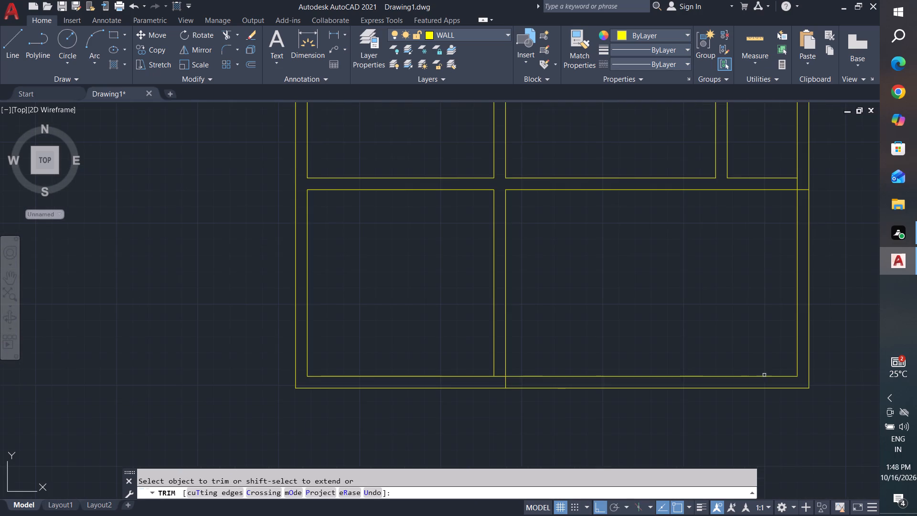
Trim the crossing lines where the wall between the two bottom rooms meets the bottom outer wall.
scroll(500, 387, "up", 4)
left_click(485, 299)
left_click(543, 350)
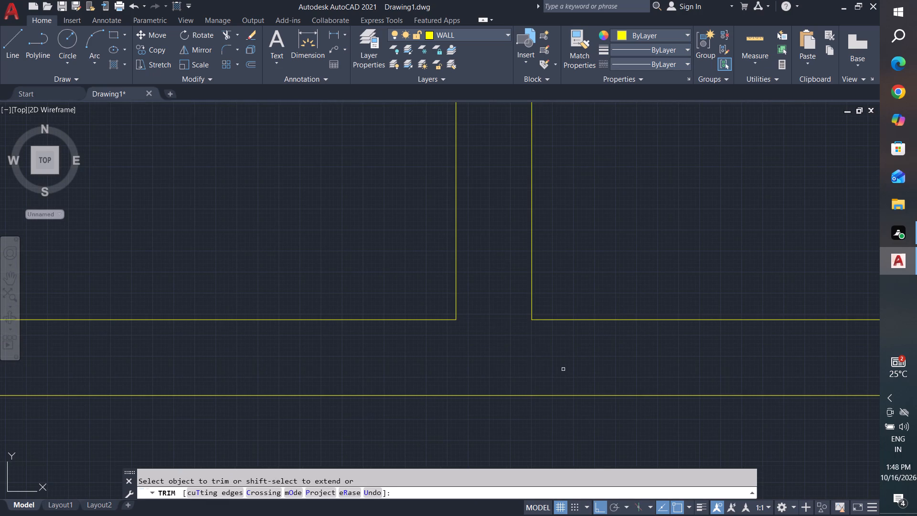
Trim the crossing lines where the wall above the large bottom-right room meets the right outer wall.
scroll(586, 397, "down", 4)
scroll(592, 347, "down", 3)
scroll(679, 322, "up", 2)
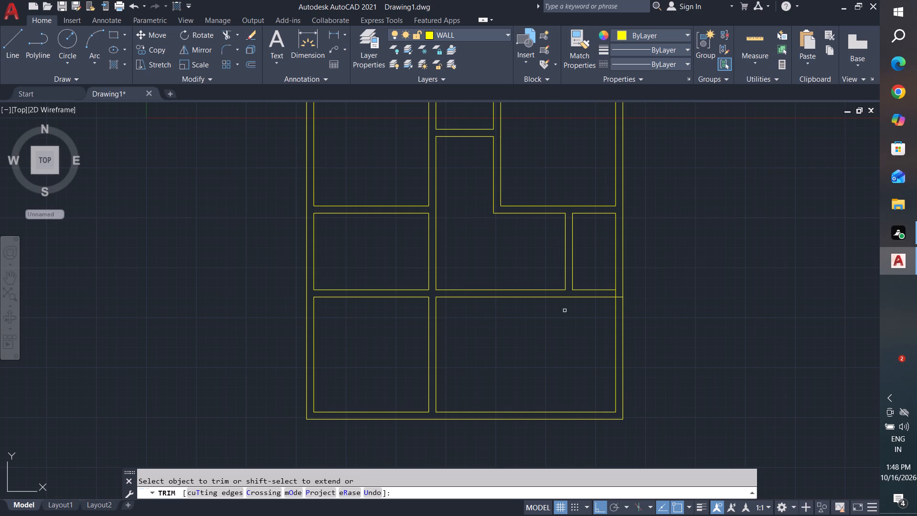
scroll(602, 273, "up", 3)
left_click(669, 387)
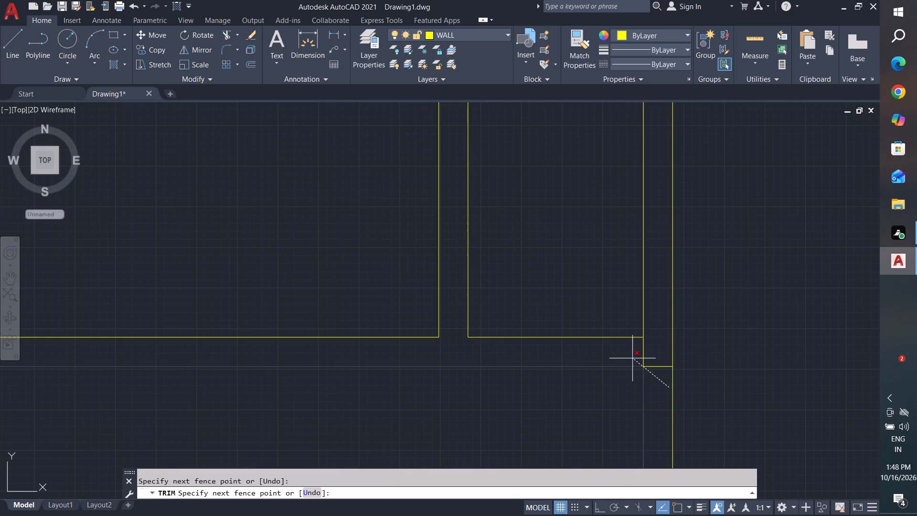
left_click(639, 347)
scroll(629, 387, "down", 2)
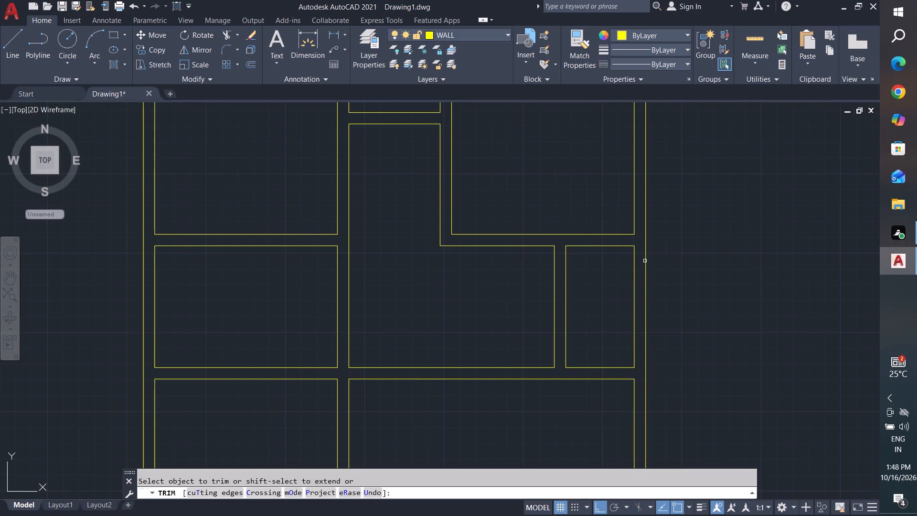
key("Escape")
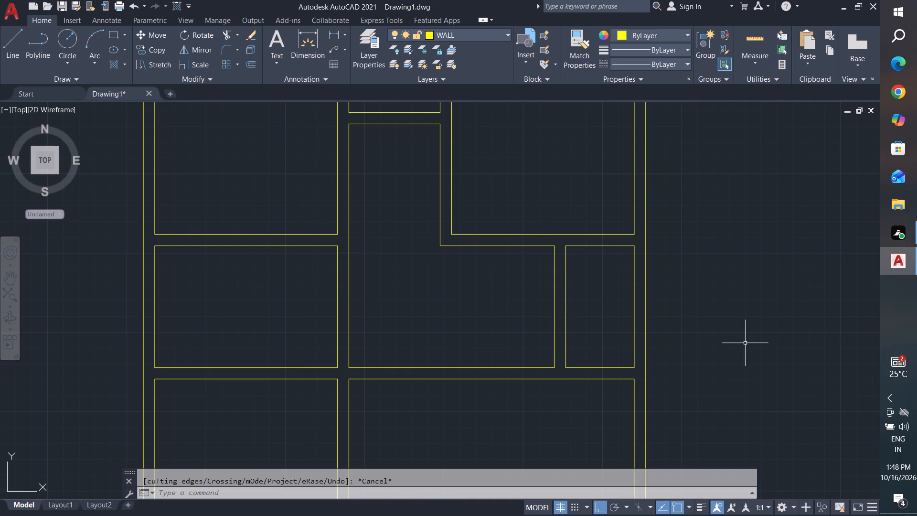
key("Escape")
key("Escape")
key("Escape")
Examine the overall wall layout and the upper rooms of the plan.
scroll(746, 343, "down", 2)
middle_click_drag(746, 343, 739, 292)
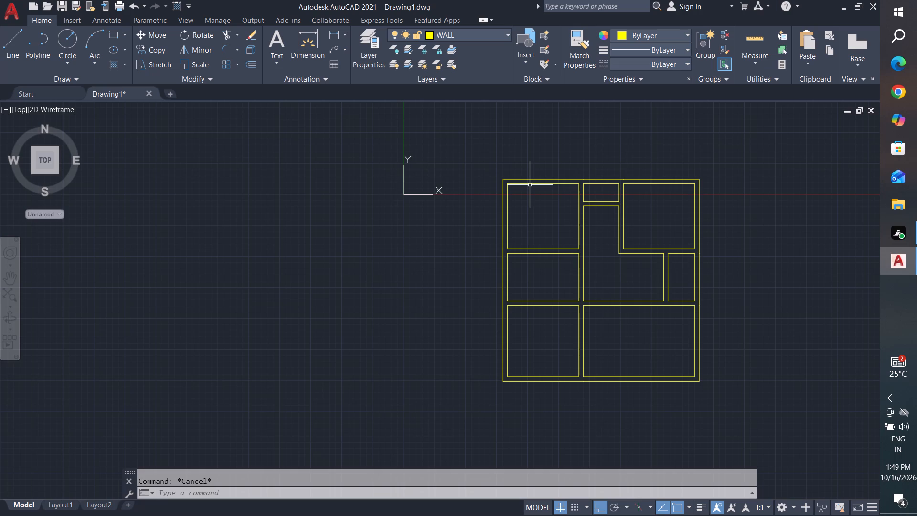
key("Escape")
key("Escape")
key("Escape")
middle_click_drag(650, 345, 642, 350)
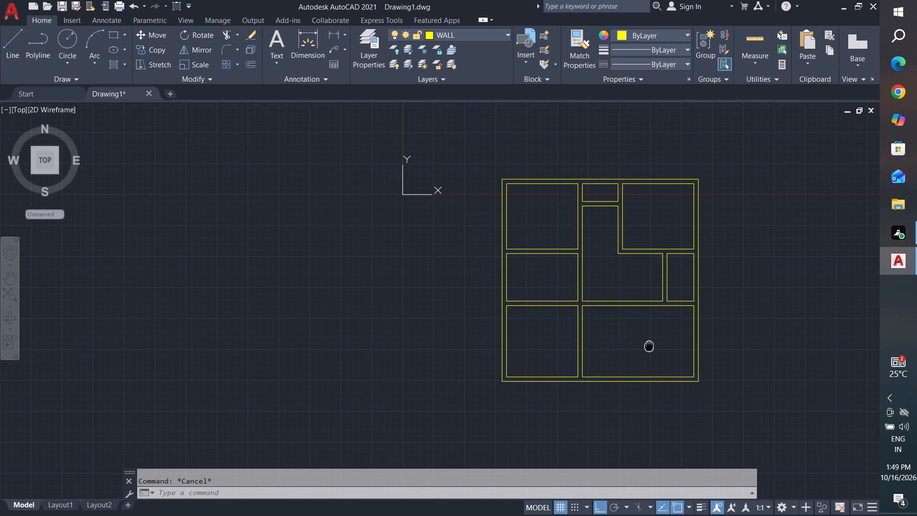
middle_click_drag(642, 350, 597, 387)
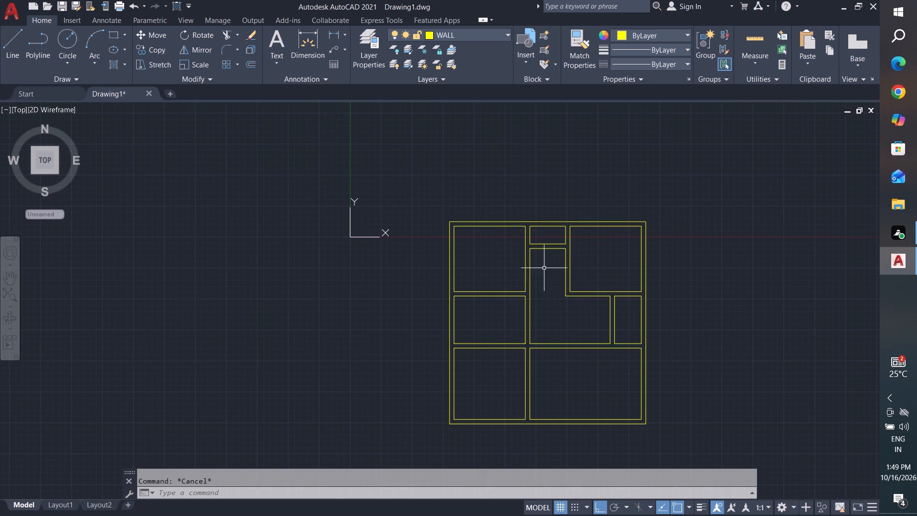
scroll(544, 268, "up", 2)
middle_click_drag(554, 273, 573, 340)
key("Escape")
key("Escape")
scroll(582, 245, "up", 1)
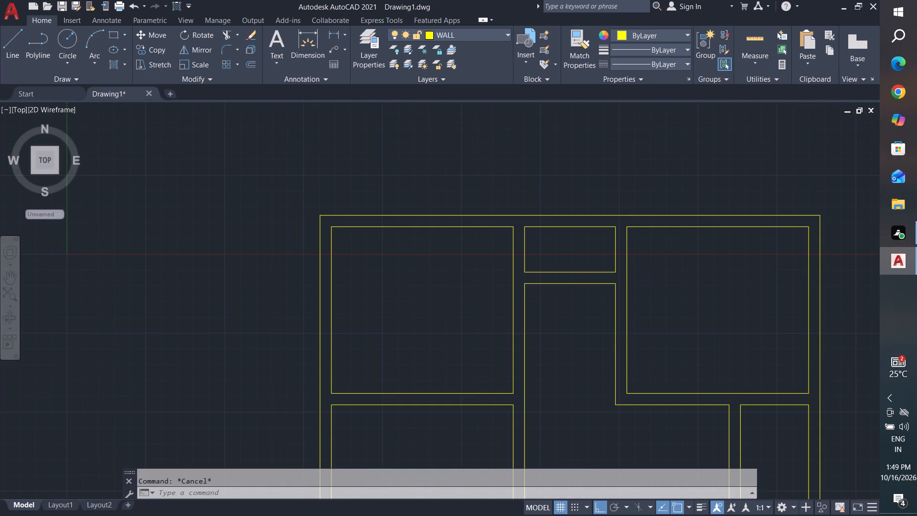
Measure the inside width of the small top-middle room with a temporary linear dimension.
key("Escape")
key("Escape")
left_click(335, 32)
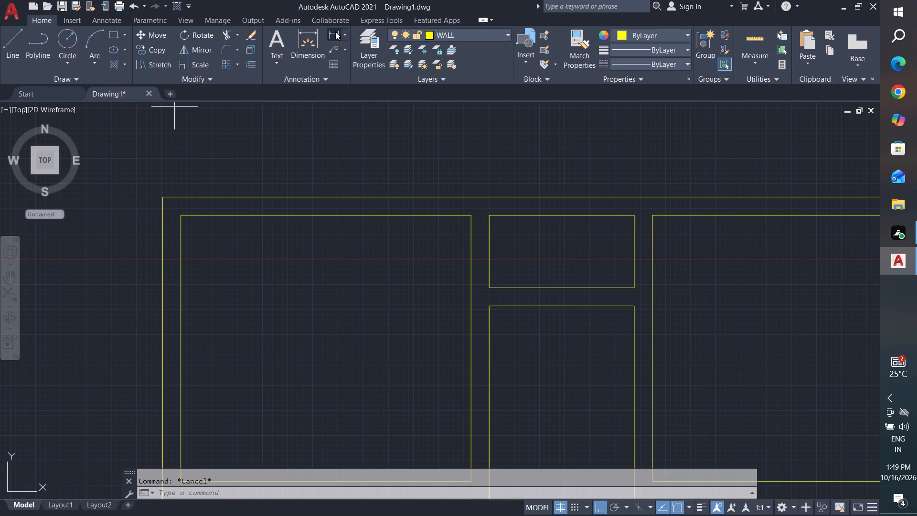
left_click(636, 213)
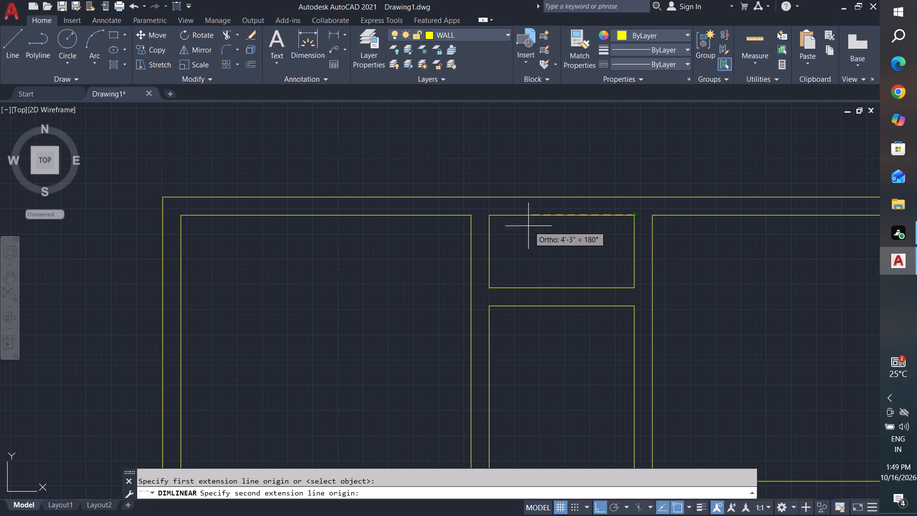
left_click(491, 215)
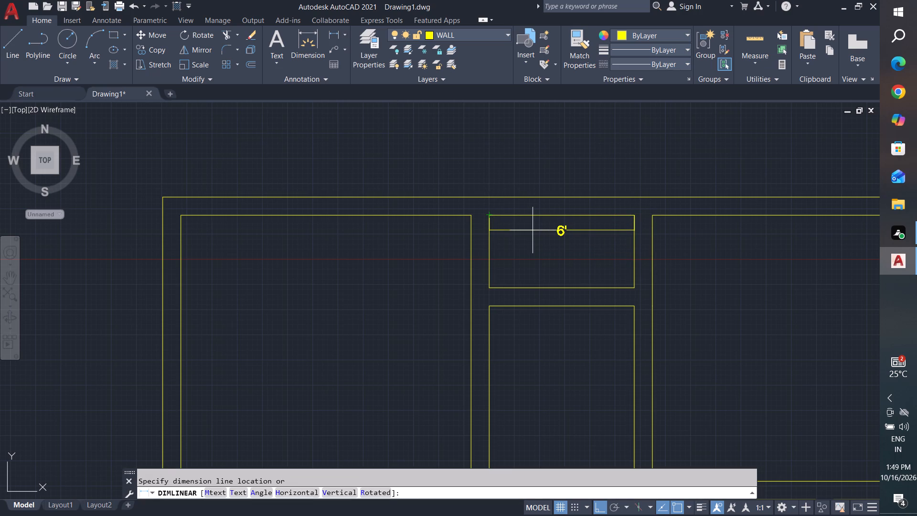
key("Escape")
key("Escape")
key("Escape")
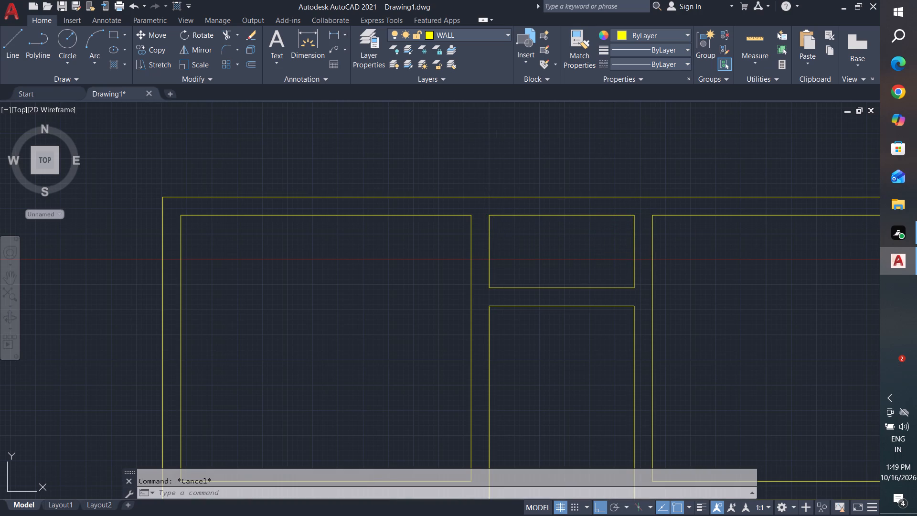
Measure the inside depth of the small top-middle room with a temporary linear dimension.
left_click(331, 32)
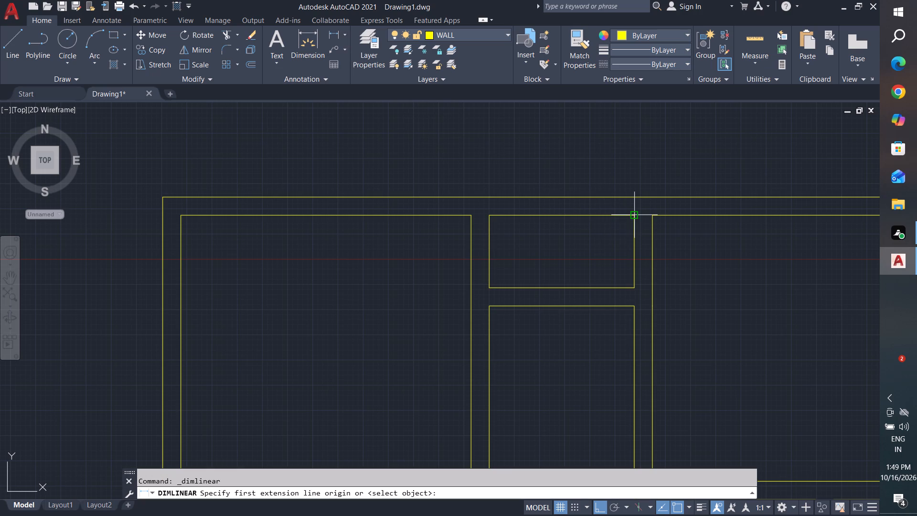
left_click(636, 215)
left_click(635, 289)
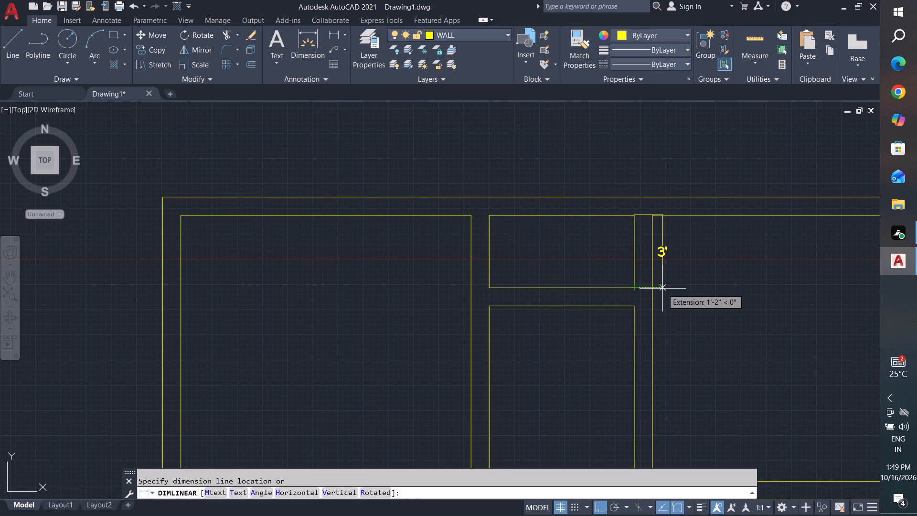
key("Escape")
key("Escape")
key("Escape")
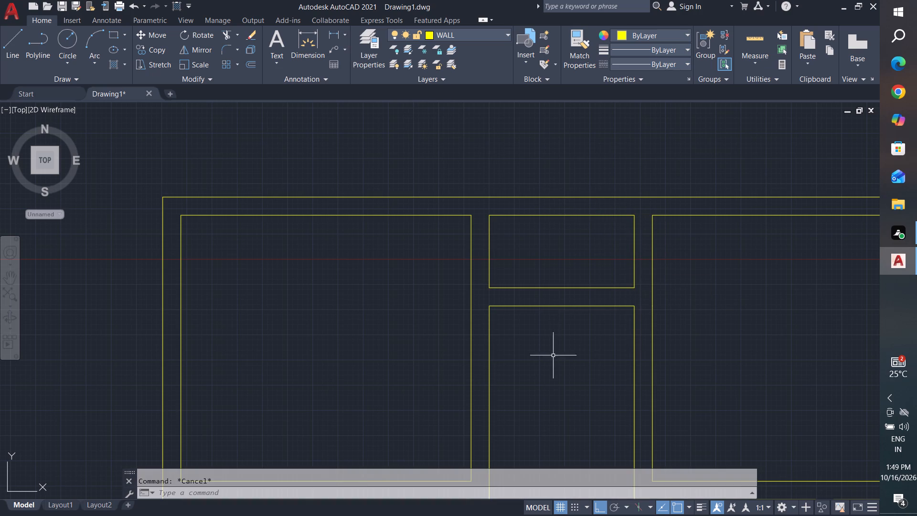
Offset the hall's top wall line 4' downward to bound a second small room below the top-middle one.
middle_click_drag(553, 355, 567, 332)
key("Escape")
key("Escape")
key("Escape")
key("Escape")
key("Escape")
type("O")
key("space")
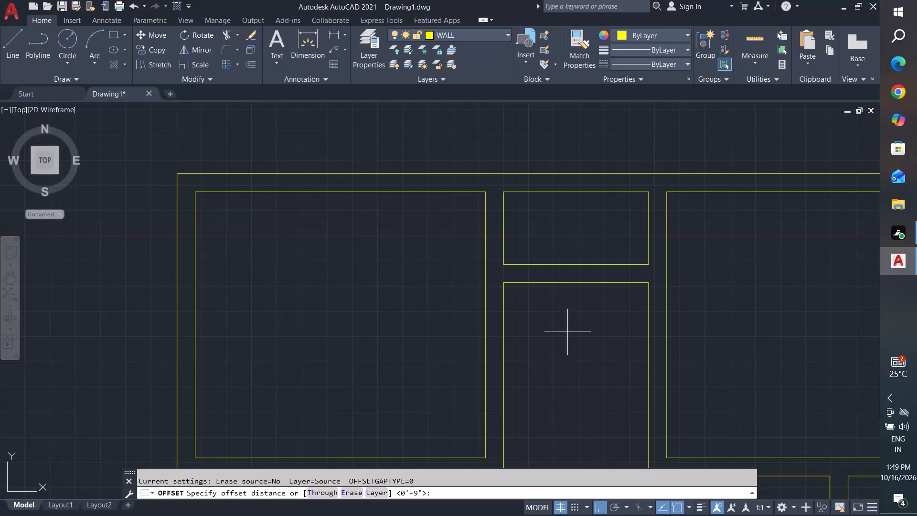
type("4'")
key("Return")
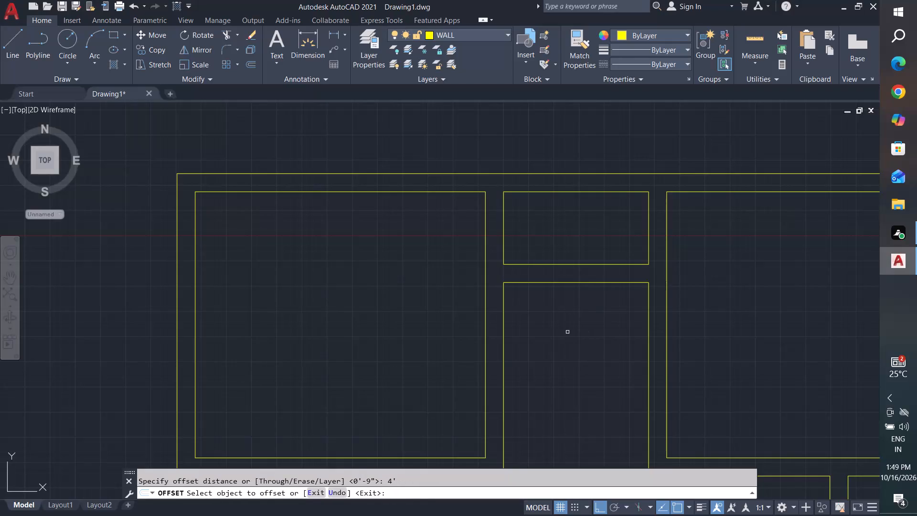
left_click(612, 283)
left_click(621, 352)
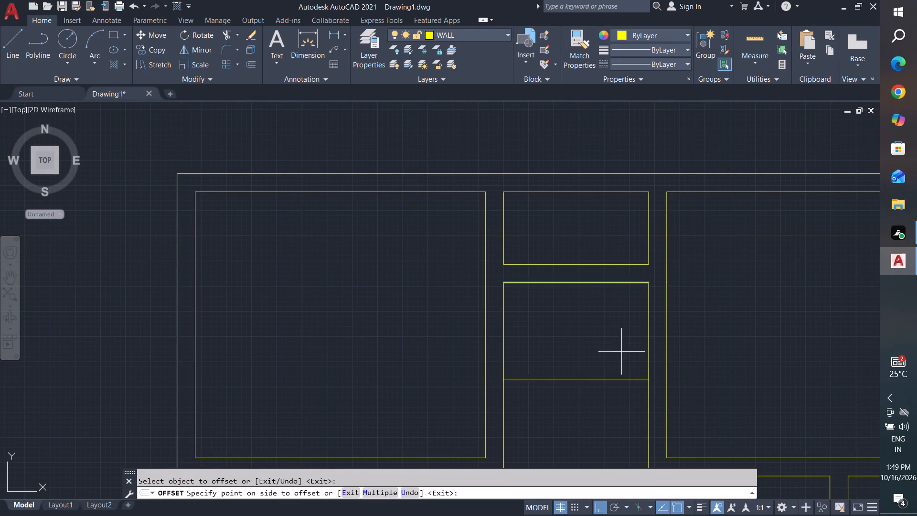
middle_click_drag(609, 432, 623, 362)
key("Escape")
key("Escape")
key("Escape")
Offset the new dividing line 9" downward to give the wall between the second small room and hall its thickness.
type("O")
key("space")
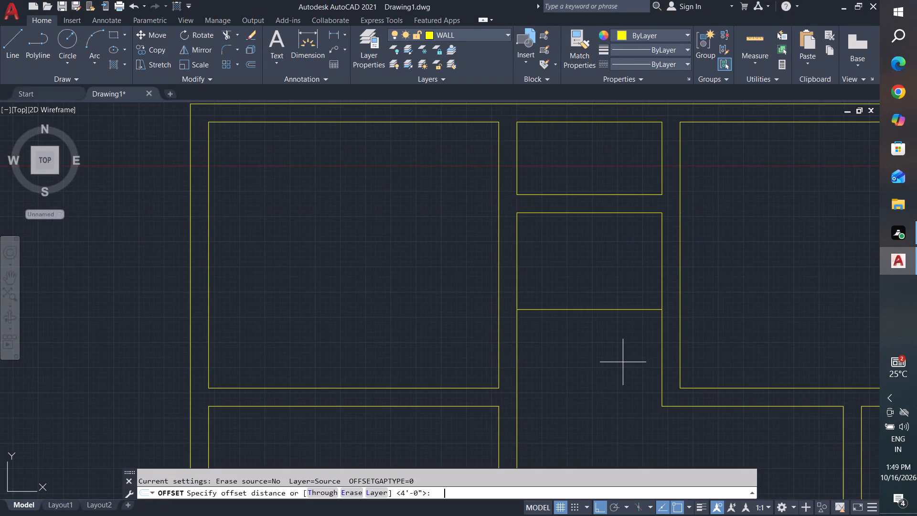
type("9\"")
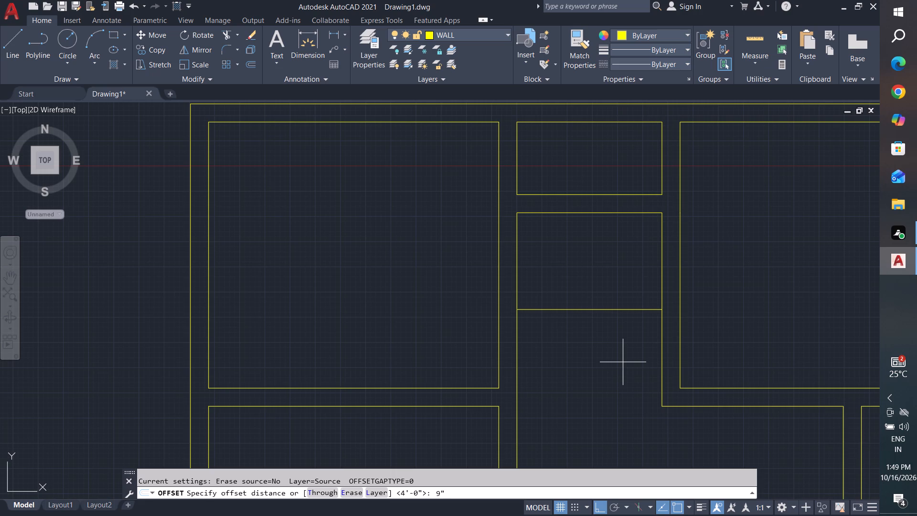
key("Return")
left_click(655, 309)
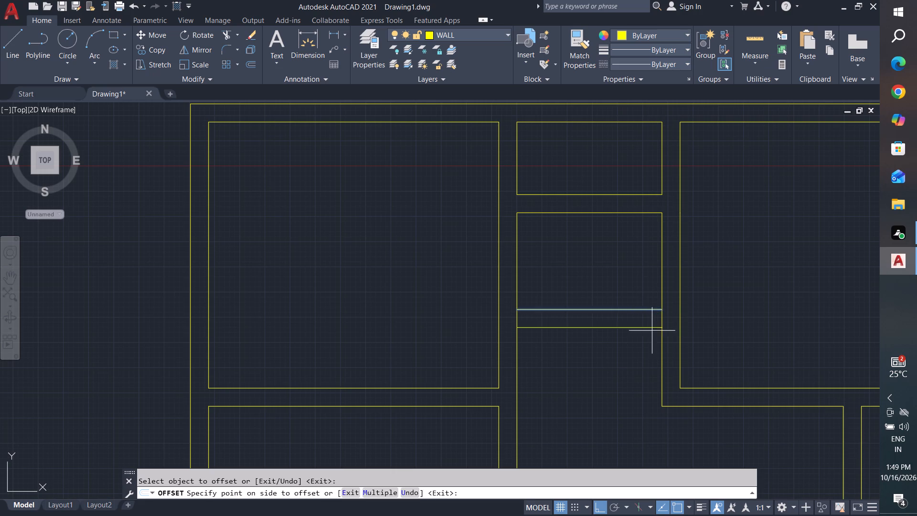
left_click(651, 333)
key("Escape")
key("Escape")
key("Escape")
key("Escape")
key("Escape")
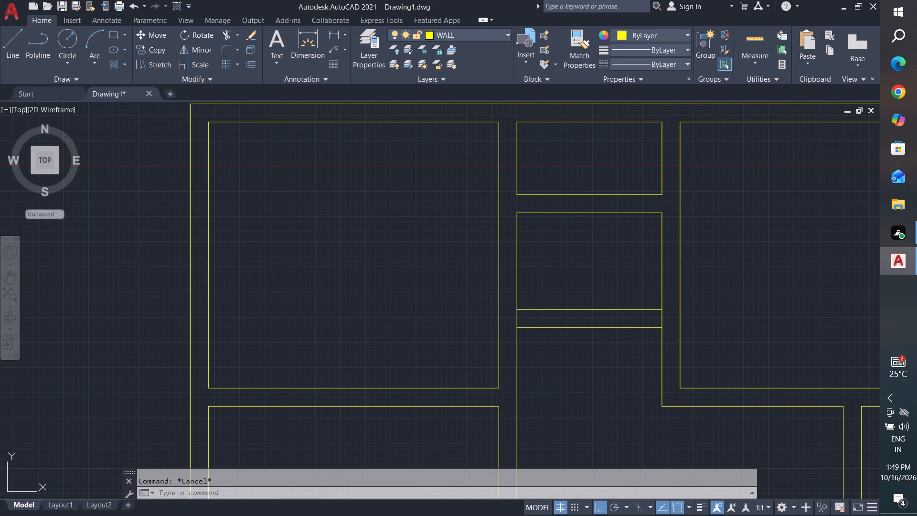
Trim the short vertical segments at both ends of the new 9" wall below the second small room.
type("TR")
key("space")
key("space")
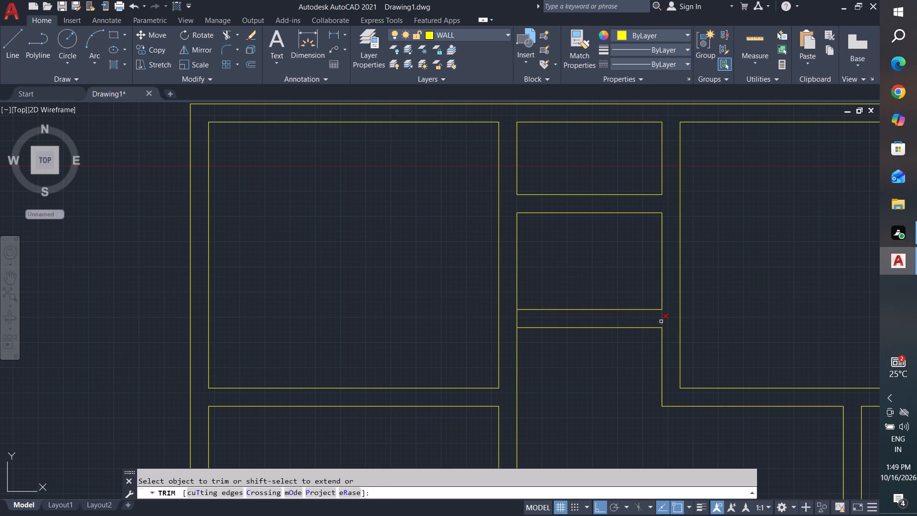
left_click(661, 322)
left_click(516, 320)
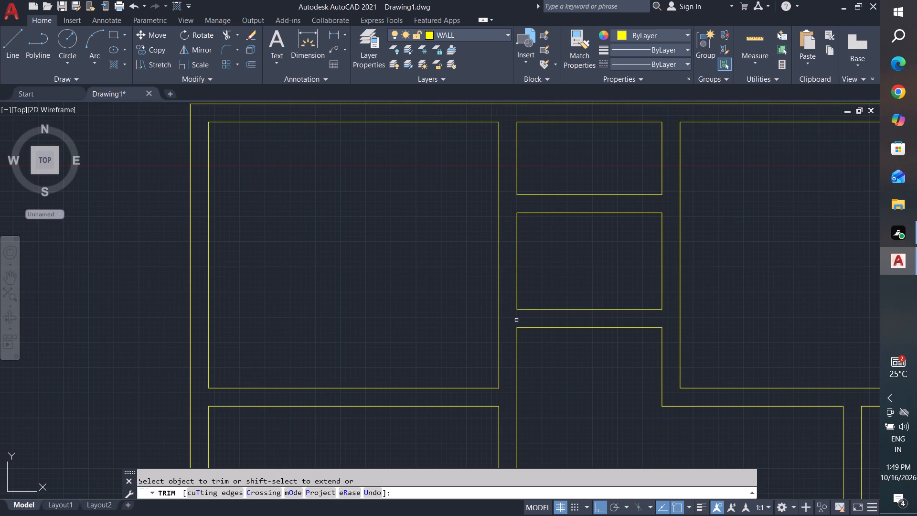
middle_click_drag(602, 387, 600, 333)
scroll(600, 333, "down", 1)
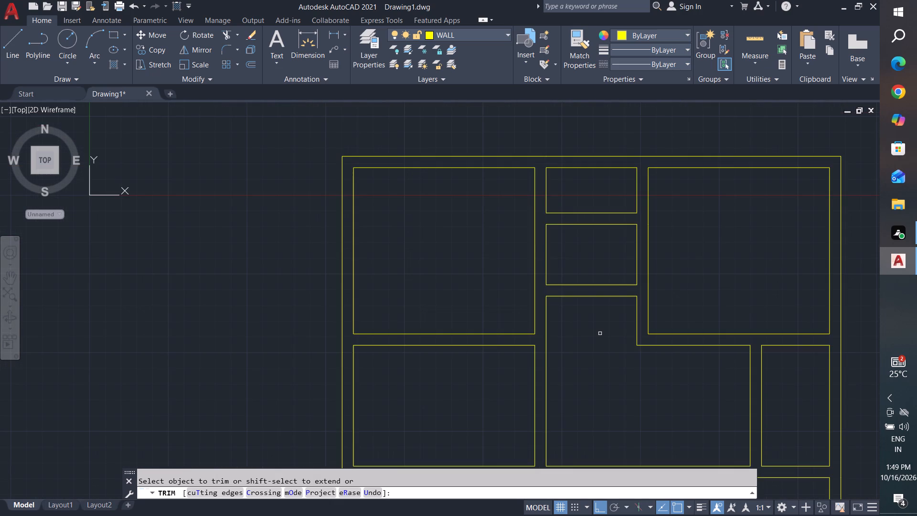
scroll(600, 333, "down", 2)
middle_click_drag(600, 333, 560, 273)
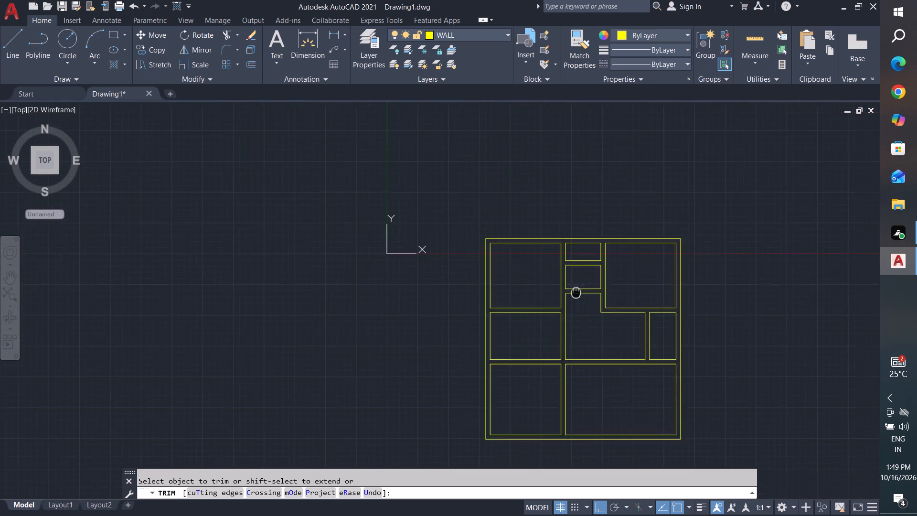
middle_click_drag(560, 273, 558, 271)
key("Escape")
key("Escape")
key("Escape")
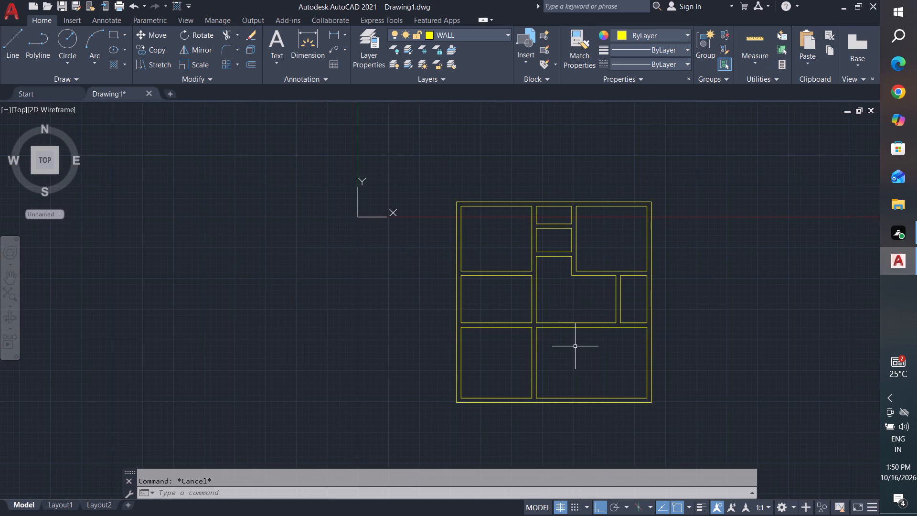
key("Escape")
key("Escape")
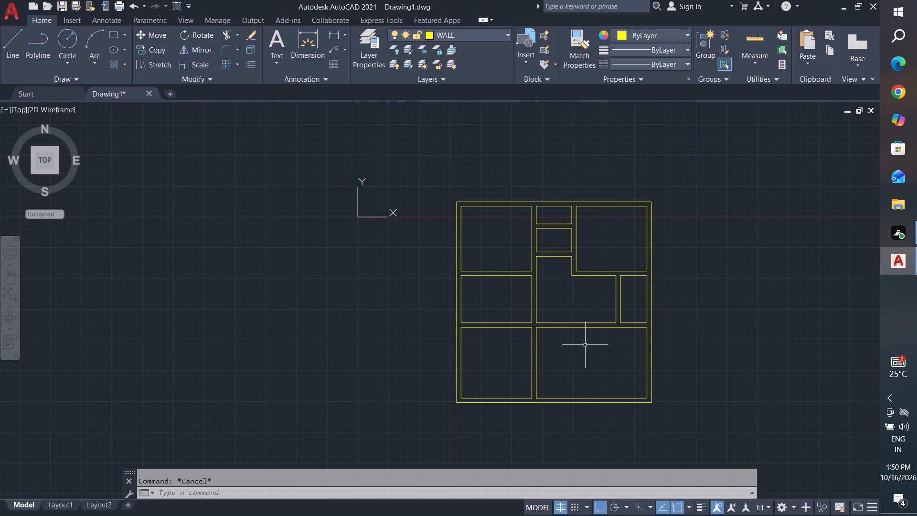
Offset the outer line of the plan's bottom wall 8' downward, outside the large bottom-right room.
middle_click_drag(580, 354, 563, 298)
middle_click_drag(571, 330, 571, 242)
scroll(588, 285, "up", 1)
middle_click_drag(601, 296, 618, 348)
key("Escape")
key("Escape")
key("Escape")
key("Escape")
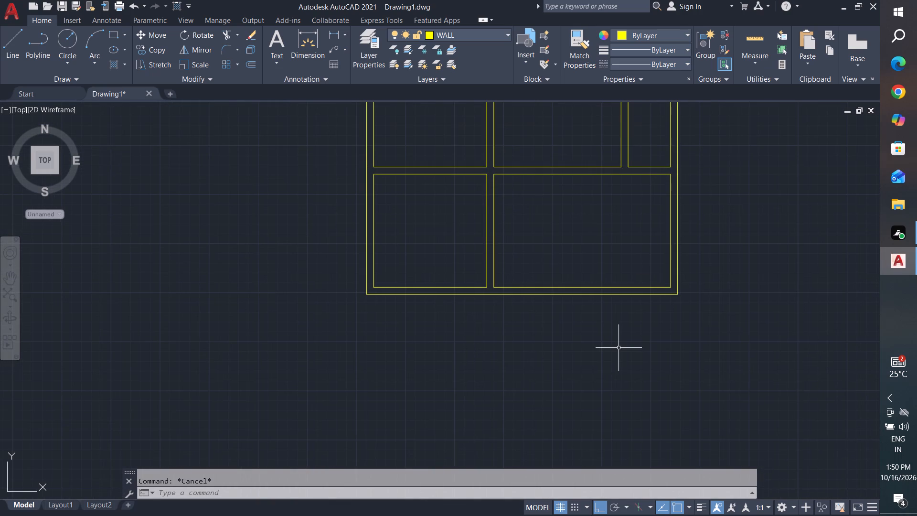
key("Escape")
key("Escape")
key("Escape")
middle_click_drag(524, 381, 550, 337)
key("Escape")
key("Escape")
key("Escape")
key("Escape")
key("Escape")
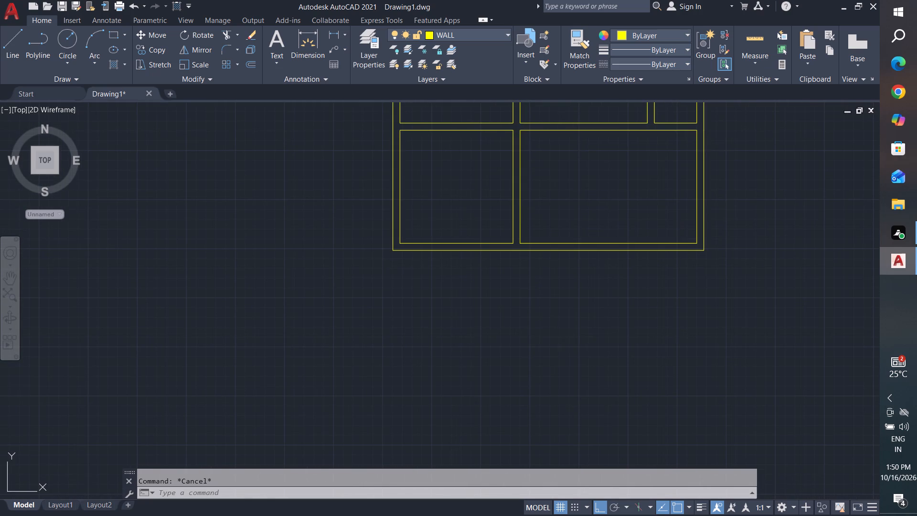
key("Escape")
type("O")
key("space")
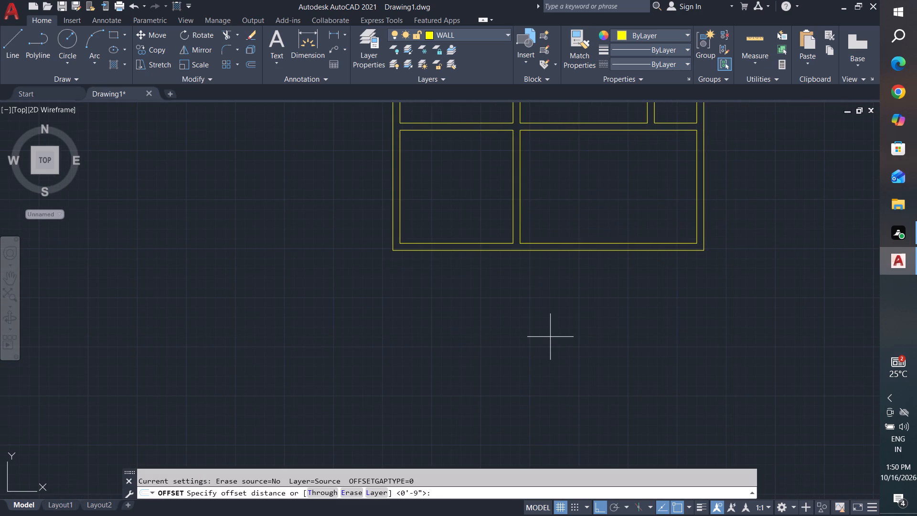
type("8'")
key("Return")
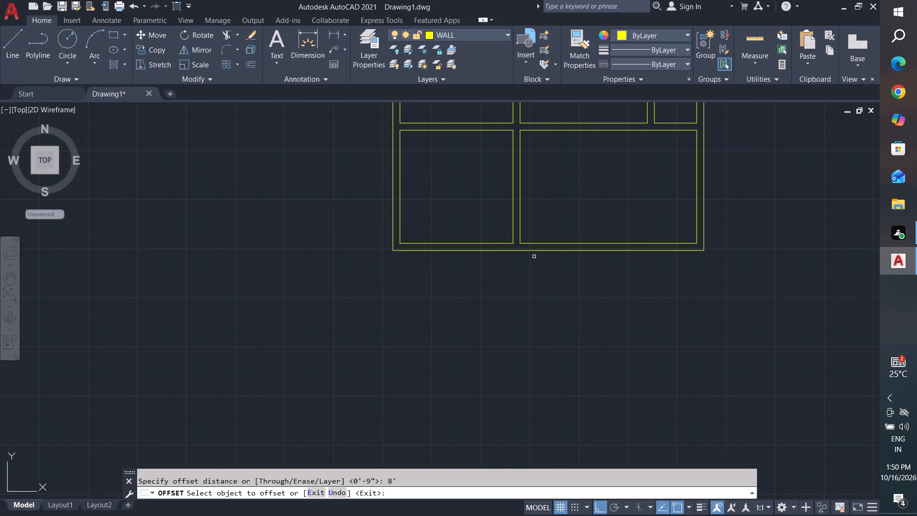
left_click(537, 250)
left_click(538, 296)
key("Escape")
key("Escape")
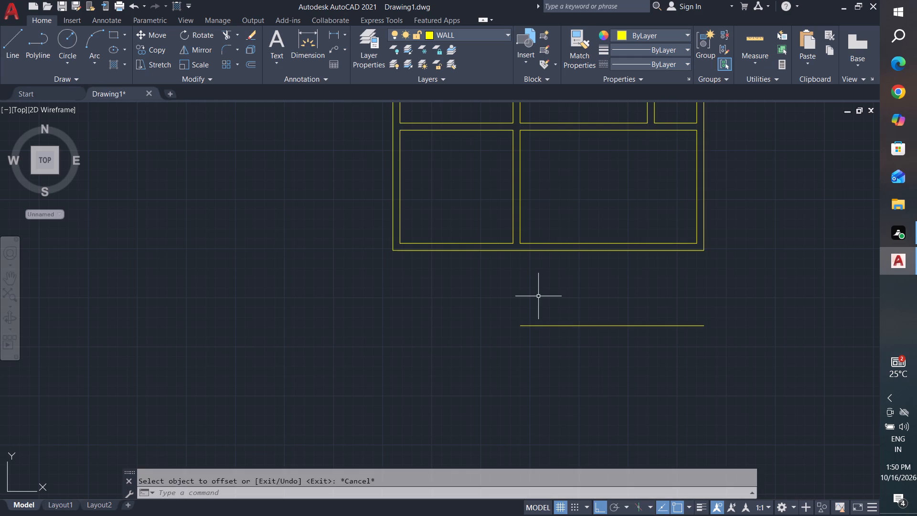
key("Escape")
key("Escape")
key("Escape")
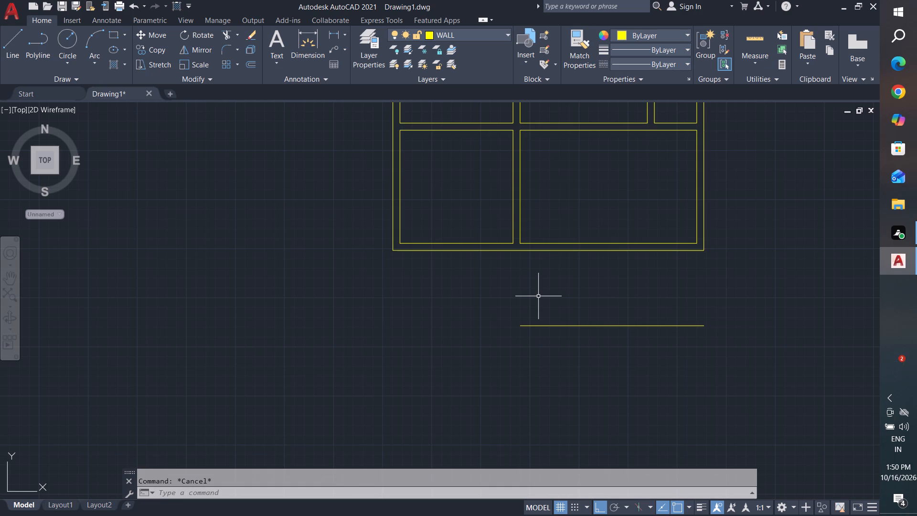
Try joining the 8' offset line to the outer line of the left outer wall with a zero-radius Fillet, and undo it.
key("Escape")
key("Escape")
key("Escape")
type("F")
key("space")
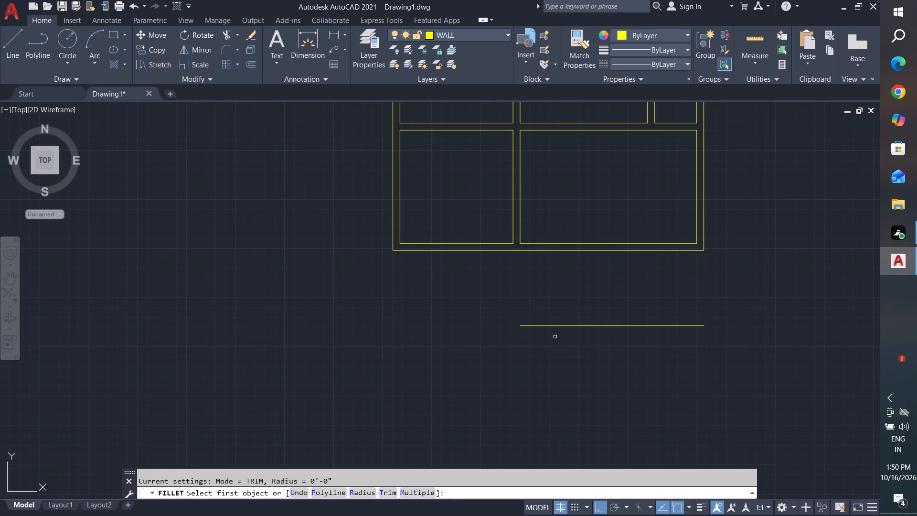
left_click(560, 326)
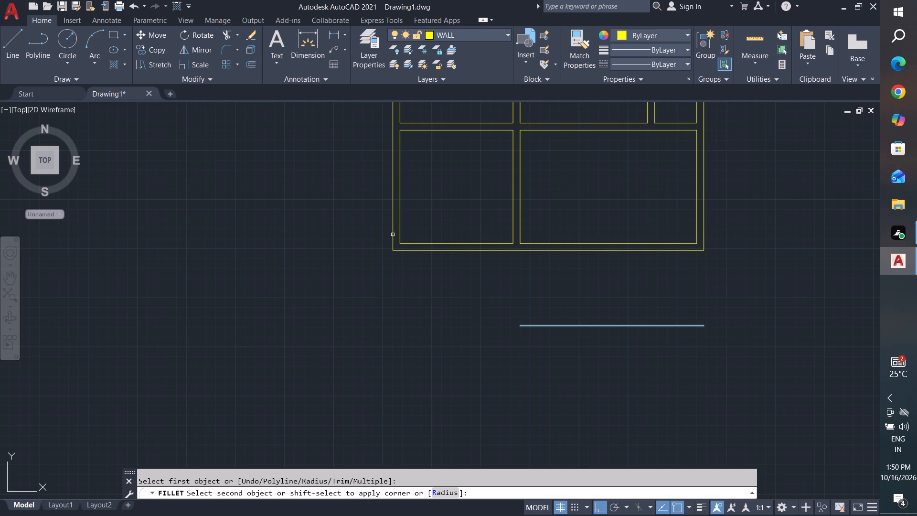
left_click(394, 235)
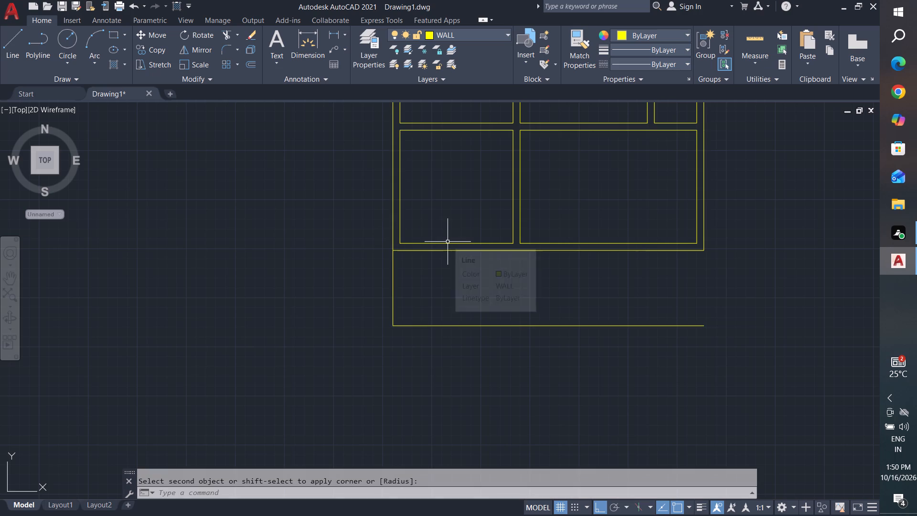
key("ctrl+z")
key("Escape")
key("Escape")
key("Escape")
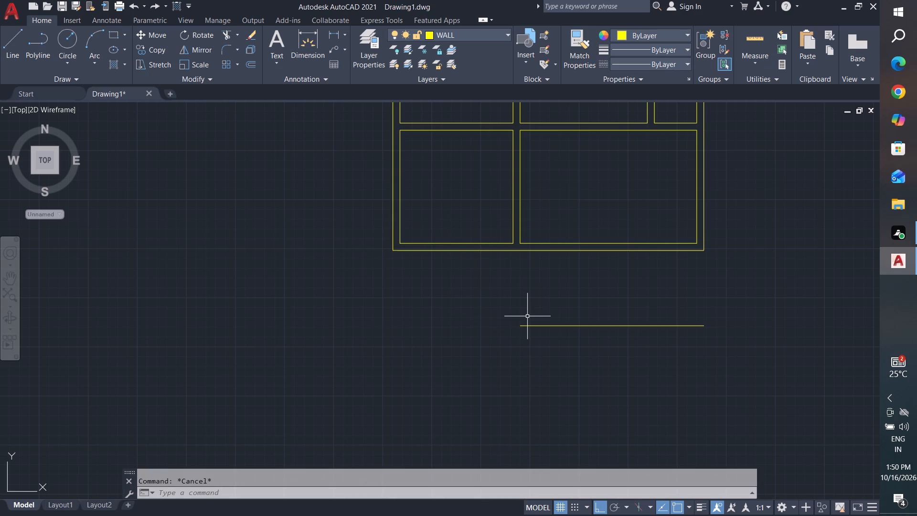
Join the 8' offset line to the inner line of the left outer wall with a zero-radius Fillet.
key("f")
key("space")
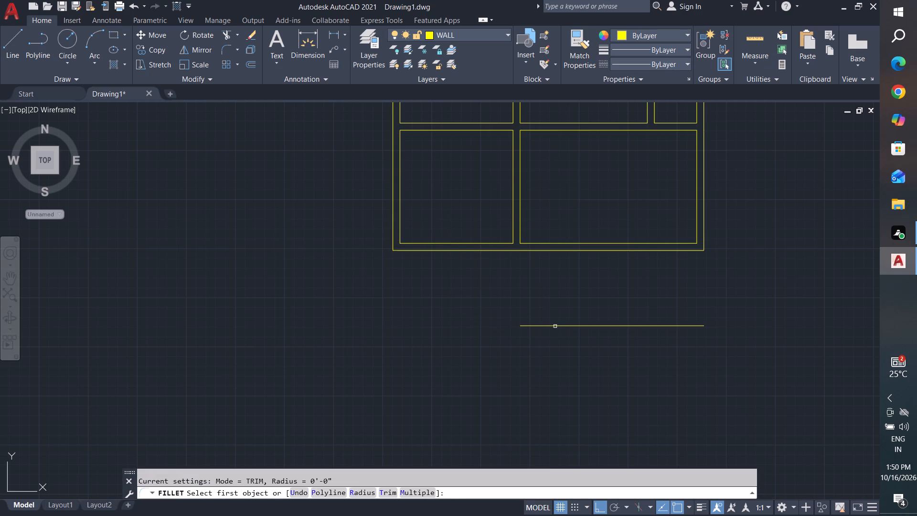
left_click(555, 326)
left_click(401, 232)
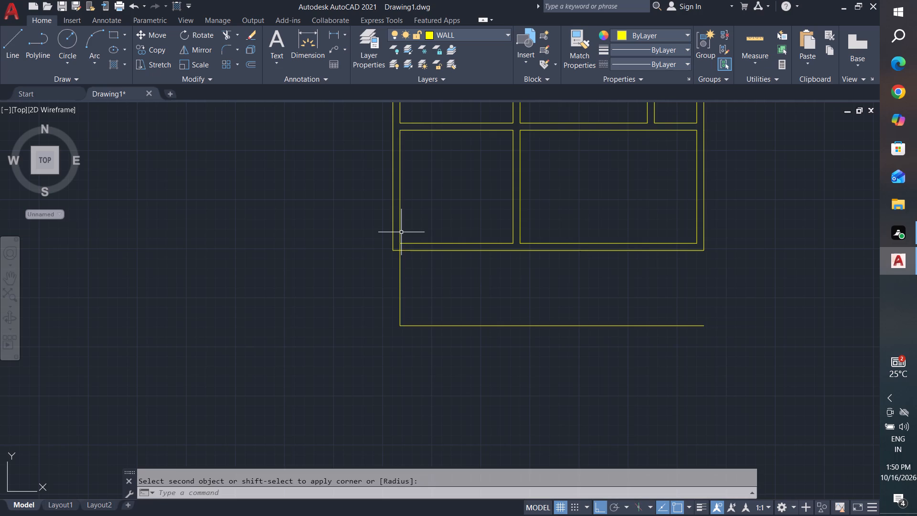
Measure the vertical distance between the extension's bottom-left corner and the outer line of the plan's bottom wall.
key("Escape")
key("Escape")
key("Escape")
key("Escape")
left_click(333, 36)
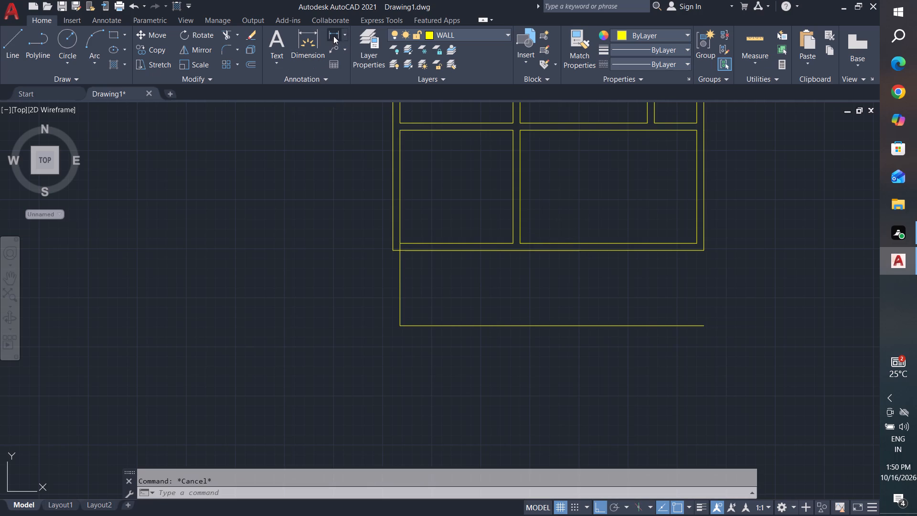
left_click(400, 323)
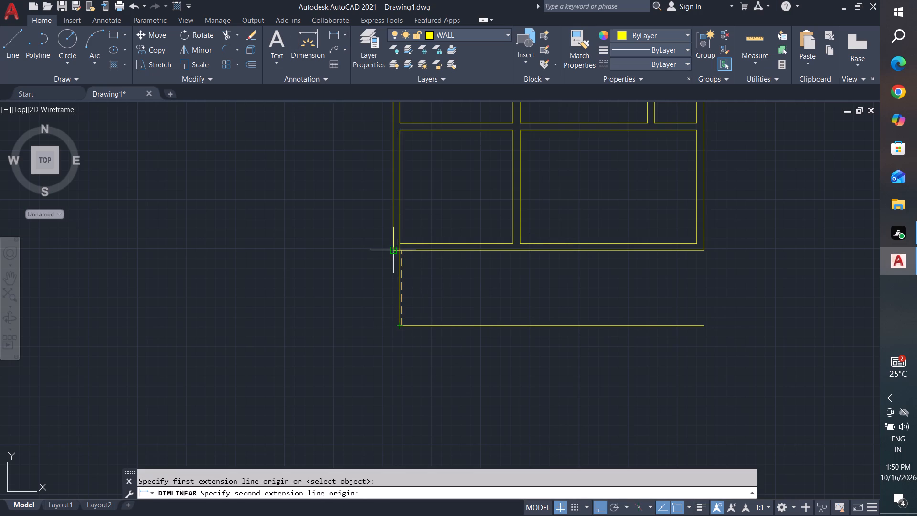
left_click(401, 250)
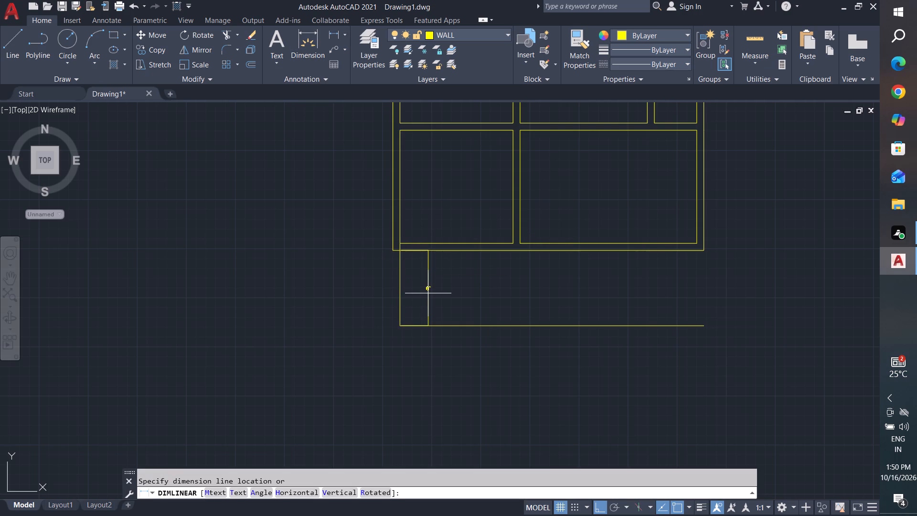
key("Escape")
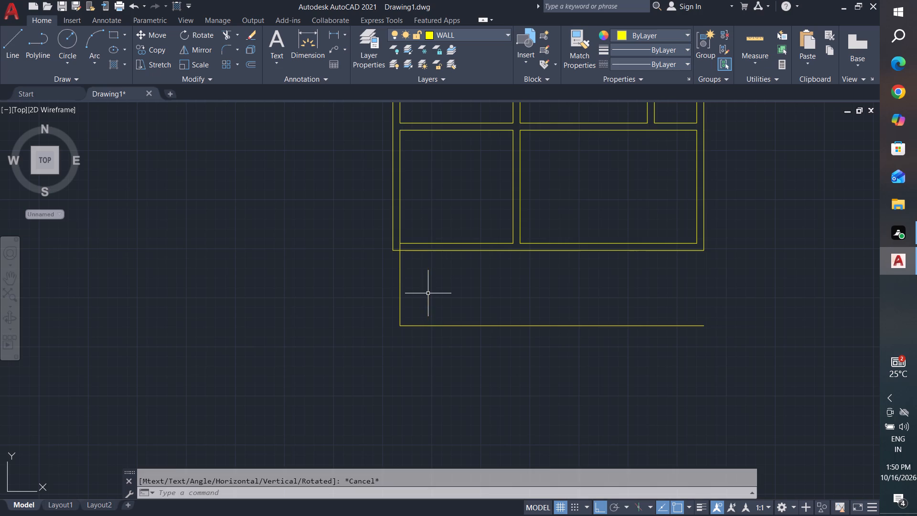
key("Escape")
Delete the horizontal offset line at the bottom of the extension.
left_click(489, 314)
left_click(459, 368)
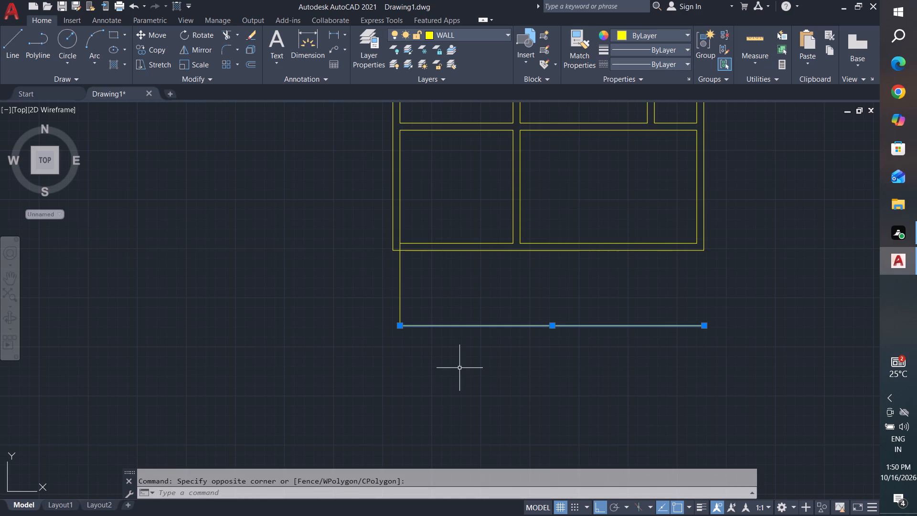
key("Delete")
key("Escape")
key("Escape")
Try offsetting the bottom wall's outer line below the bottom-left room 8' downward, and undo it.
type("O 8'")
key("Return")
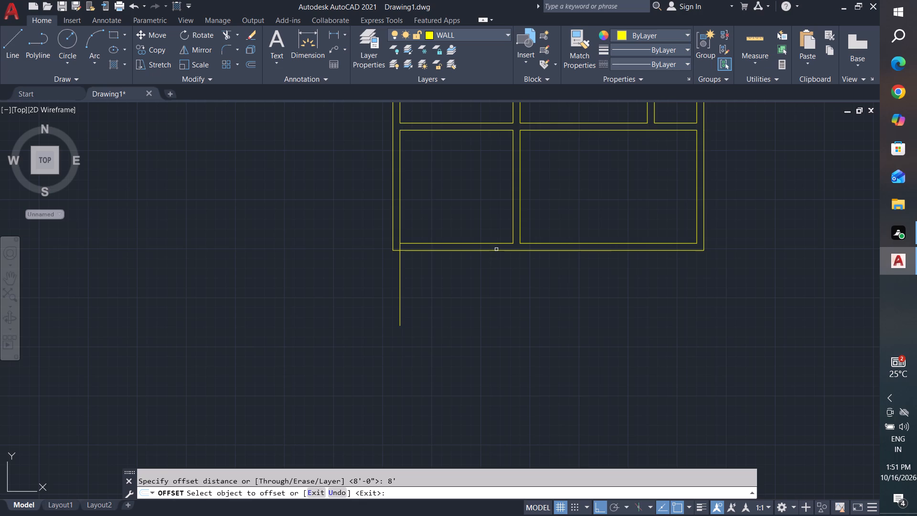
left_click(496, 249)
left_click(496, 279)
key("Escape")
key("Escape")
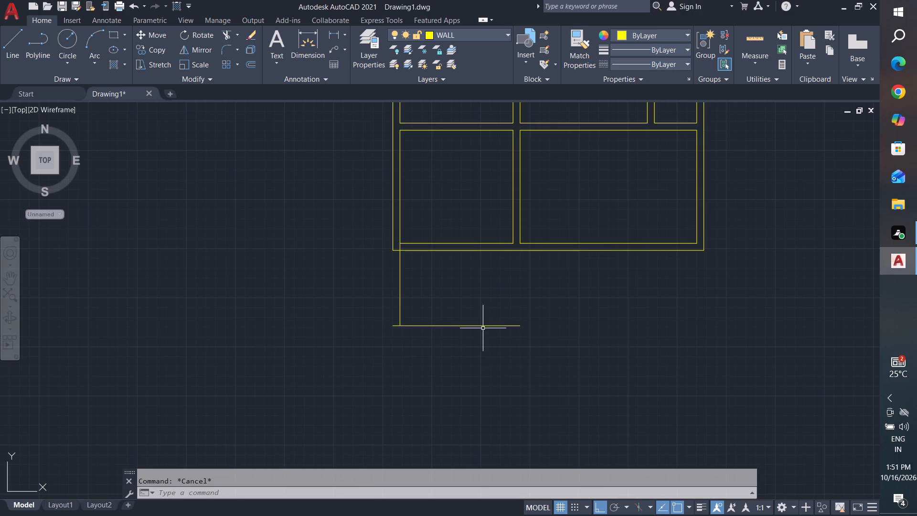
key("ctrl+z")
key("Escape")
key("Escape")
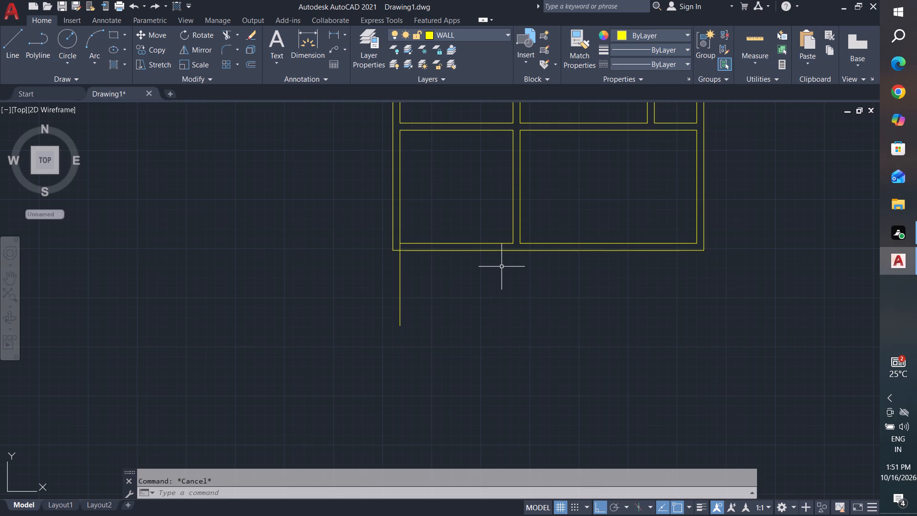
Offset the bottom wall's outer line below the large bottom-right room 8' downward.
type("O 8'")
key("Return")
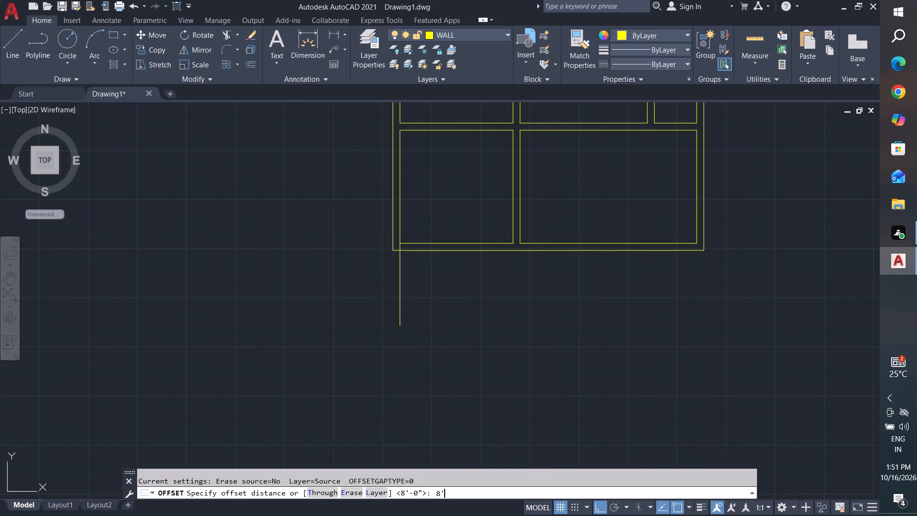
left_click(525, 250)
left_click(524, 300)
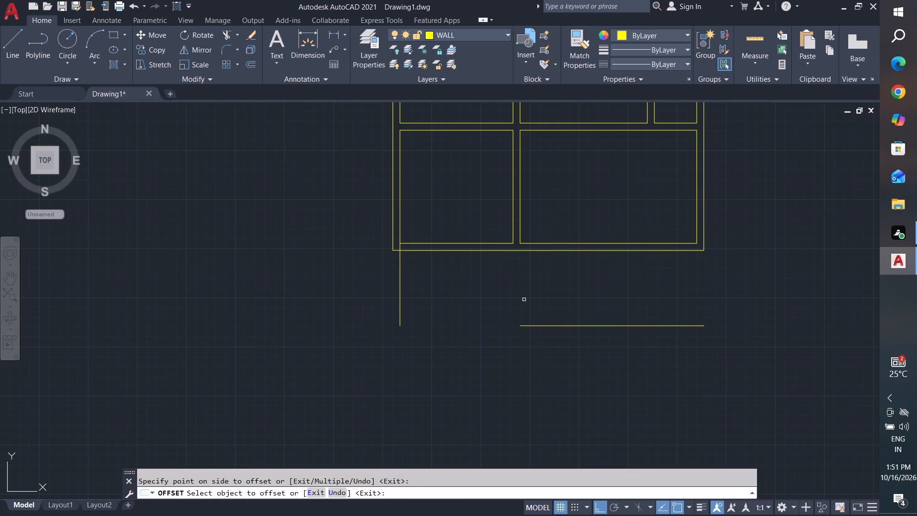
key("Escape")
key("Escape")
Measure the vertical distance from the offset line's right end to the plan's outer bottom-right corner.
left_click(337, 32)
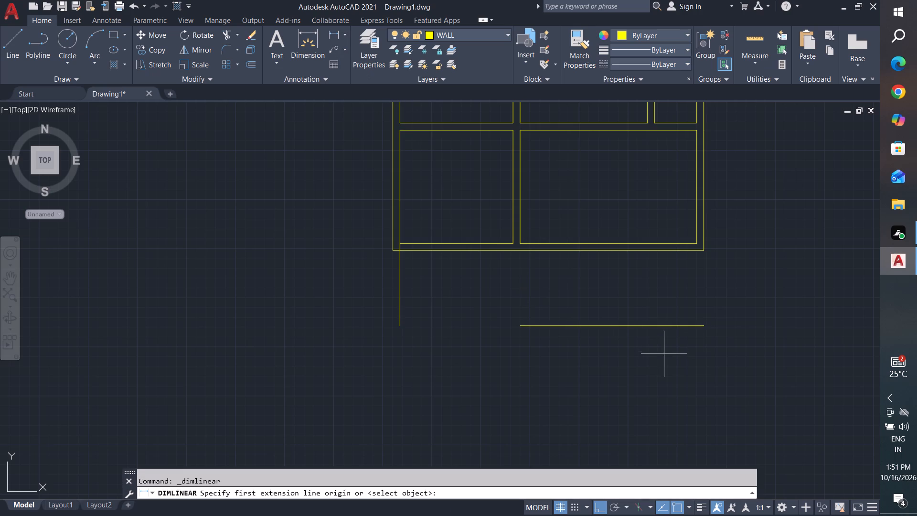
left_click(705, 326)
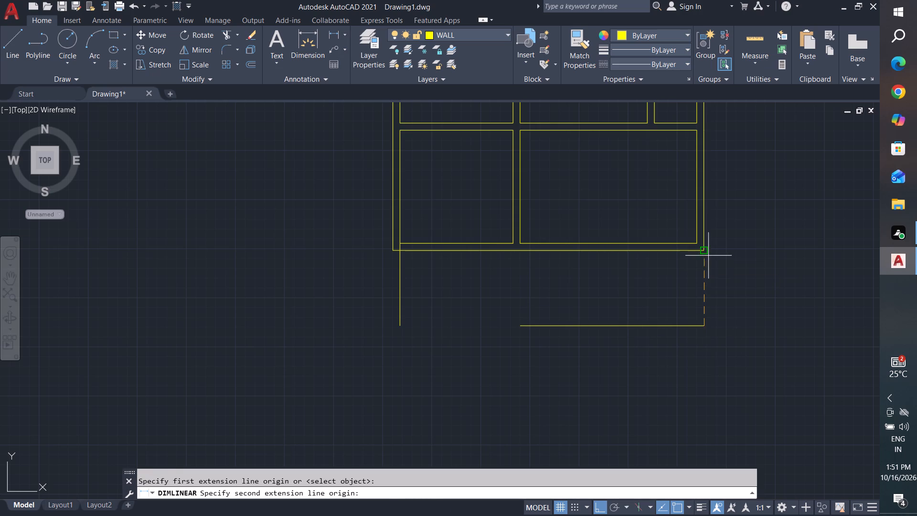
left_click(704, 247)
scroll(710, 292, "up", 3)
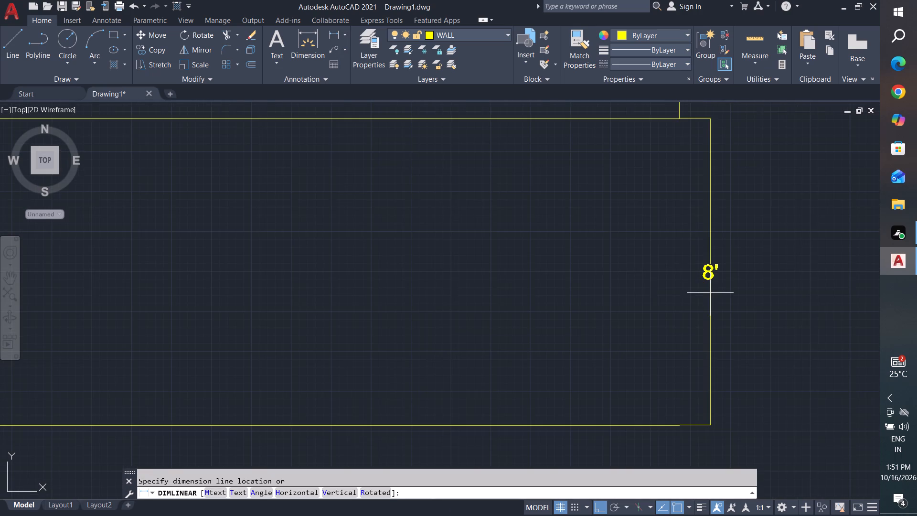
scroll(710, 293, "down", 2)
key("Escape")
key("Escape")
key("Escape")
key("Escape")
key("Escape")
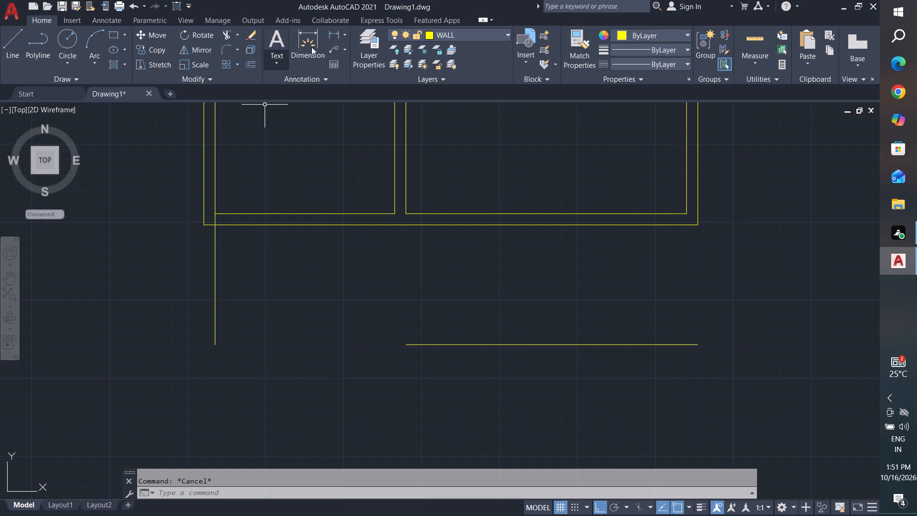
Draw a vertical line from the plan's outer bottom-right corner down to the right end of the 8' offset line.
left_click(11, 36)
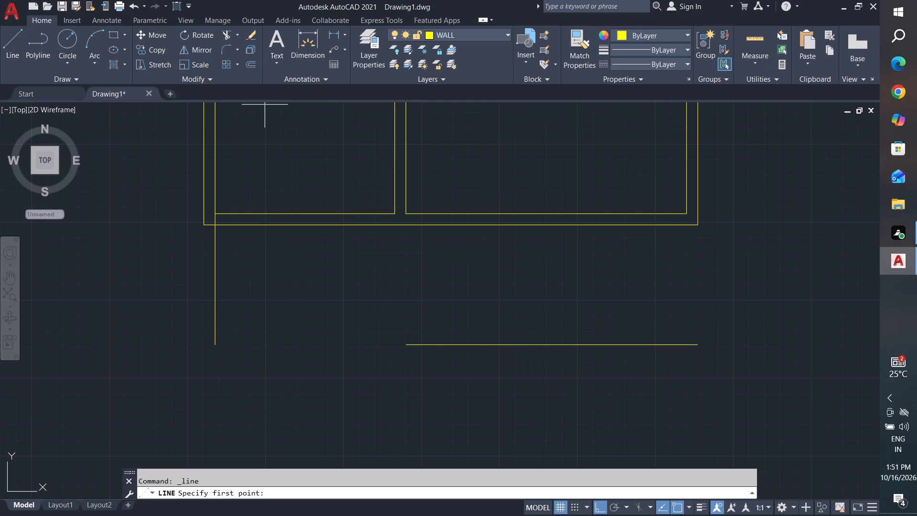
left_click(700, 226)
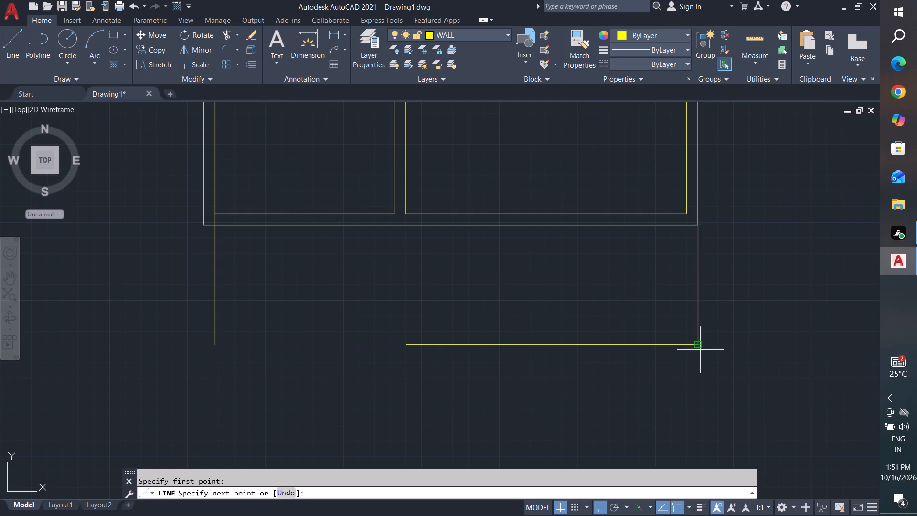
left_click(700, 346)
key("Escape")
key("Escape")
middle_click_drag(494, 403, 600, 369)
key("Escape")
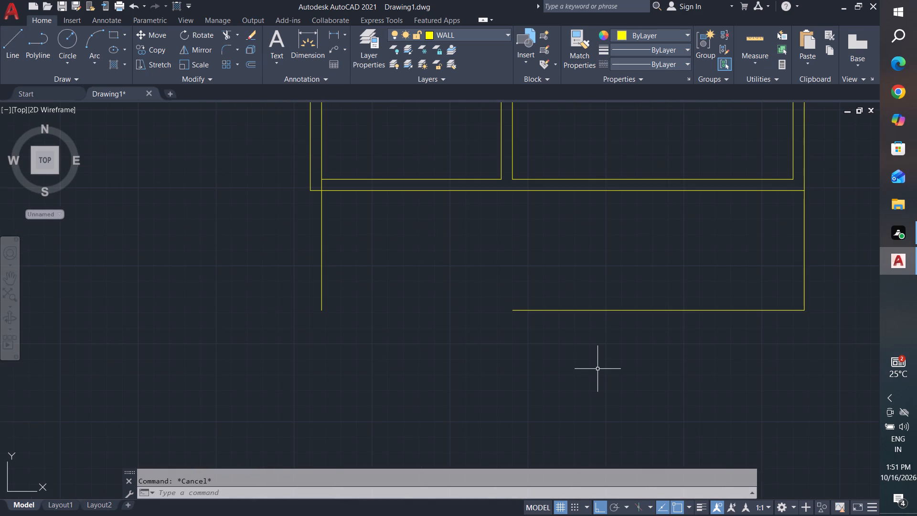
key("Escape")
Join the 8' offset line to the extended inner line of the left outer wall with a zero-radius Fillet.
type("F")
key("space")
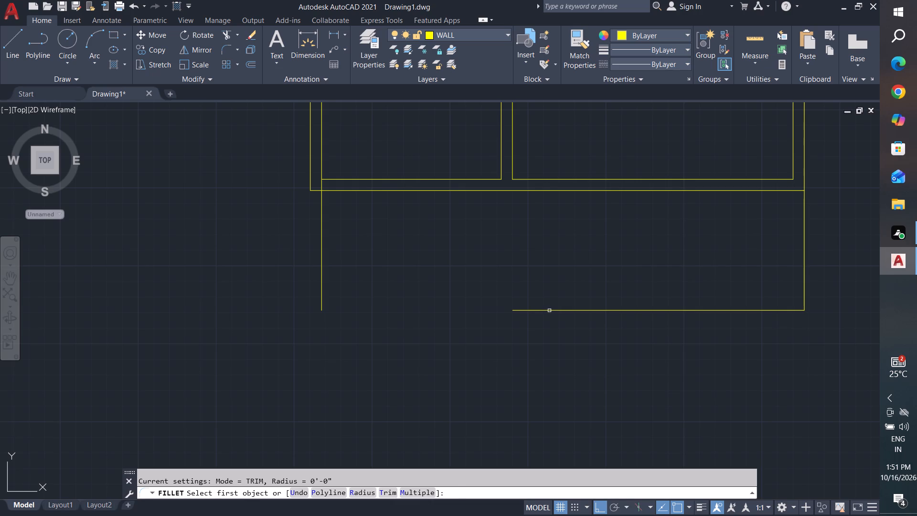
left_click(550, 310)
left_click(321, 279)
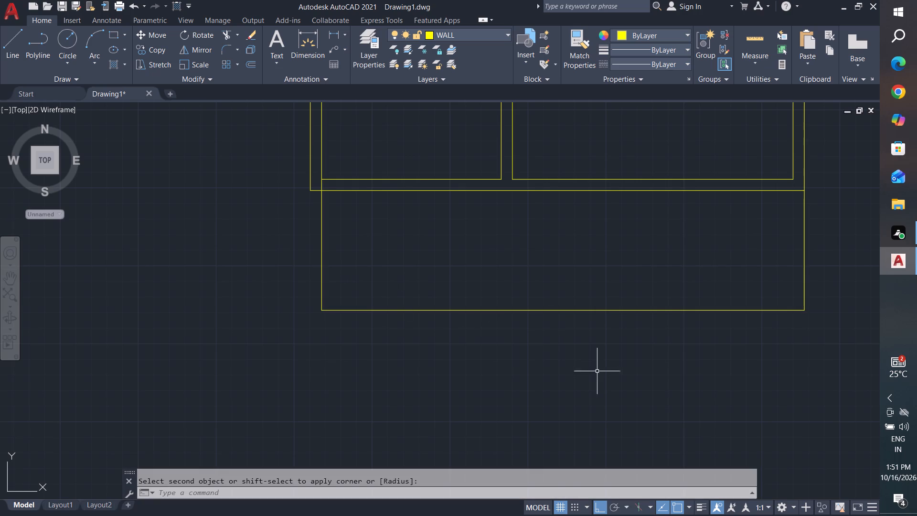
key("Escape")
key("Escape")
key("Escape")
key("Escape")
key("Escape")
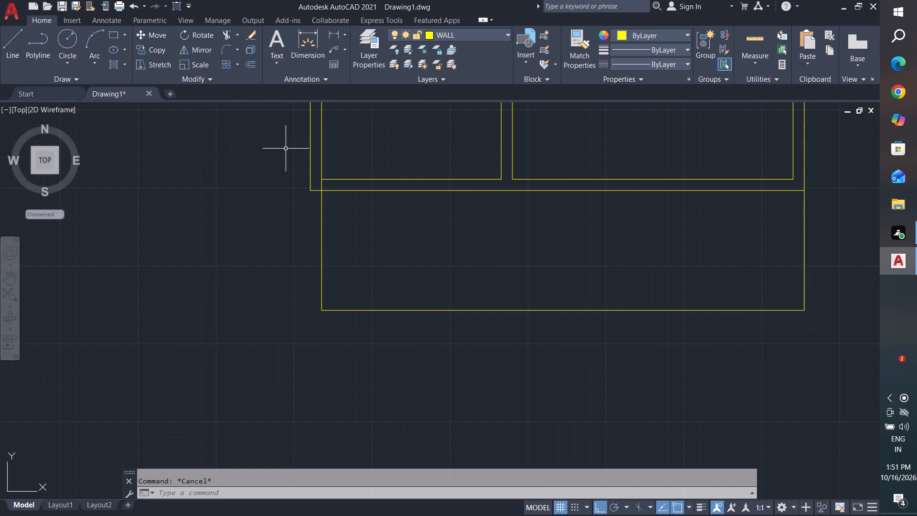
Draw vertical lines down past the extension's bottom line from the plan's outer bottom-left corner and the large bottom-right room's inner bottom-right corner.
left_click(12, 50)
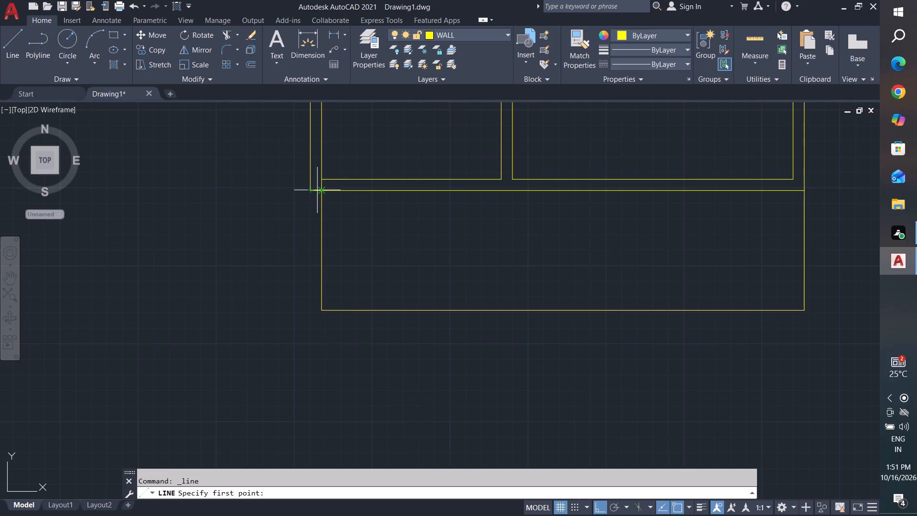
left_click(311, 191)
left_click(270, 363)
key("space")
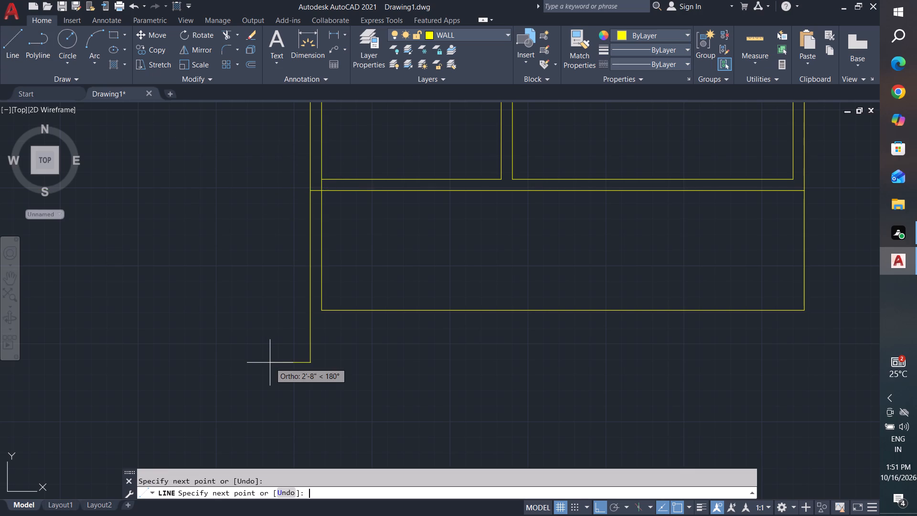
left_click(15, 41)
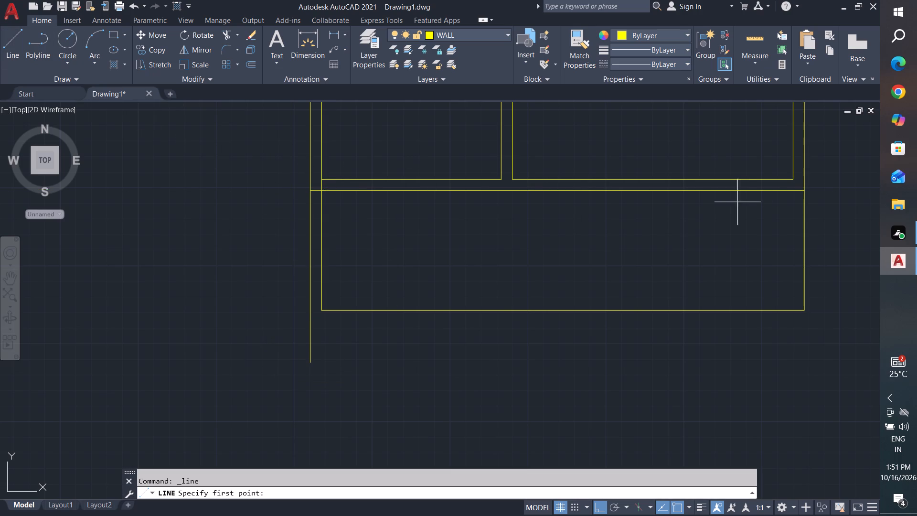
left_click(796, 180)
left_click(793, 370)
key("space")
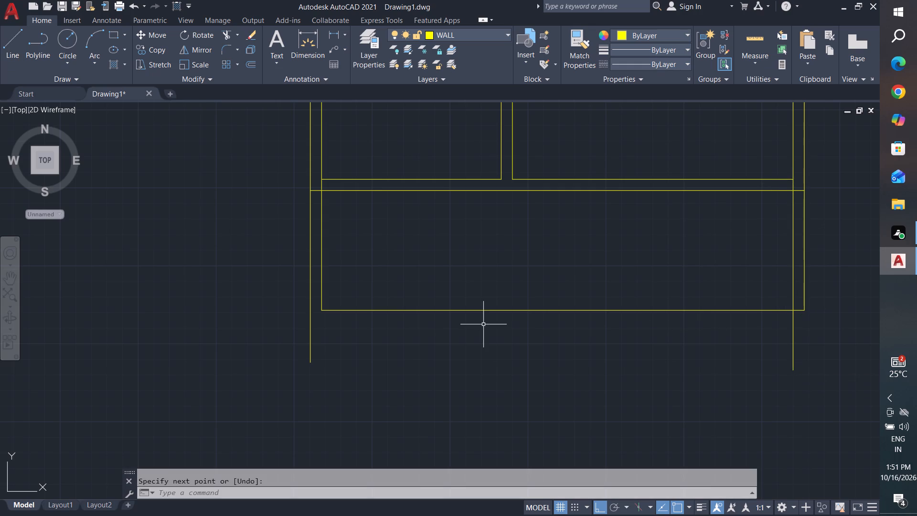
key("Escape")
key("Escape")
key("Escape")
Offset the extension's bottom line 9" downward to form the outer face of its bottom wall.
type("O")
key("space")
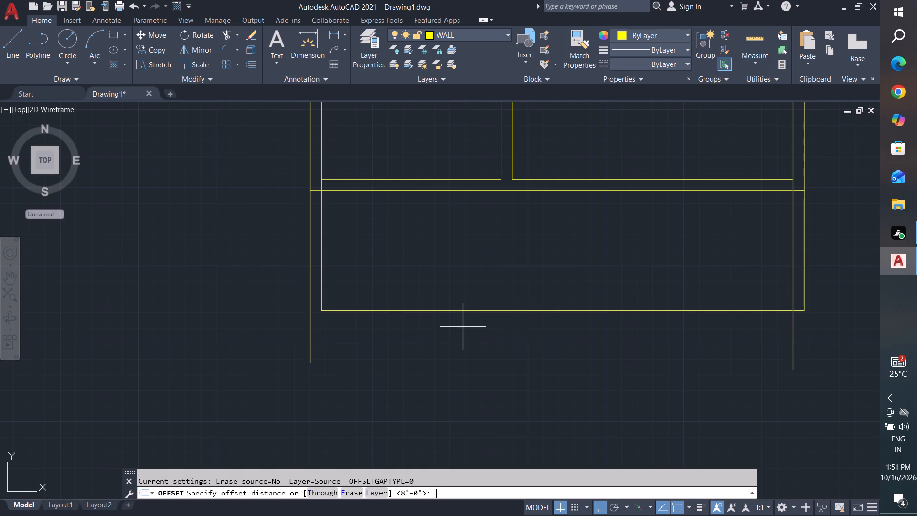
key("Escape")
key("Escape")
type("O")
key("space")
type("9\"")
key("Return")
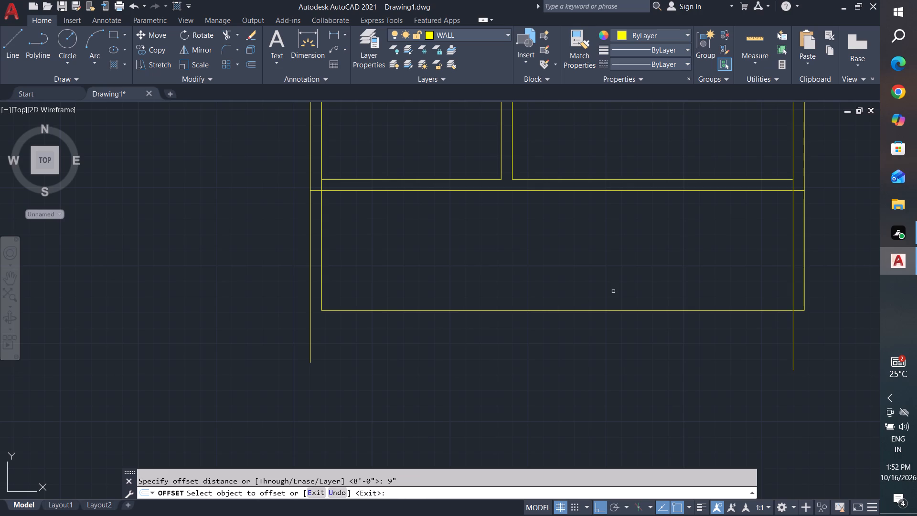
left_click(625, 311)
left_click(630, 339)
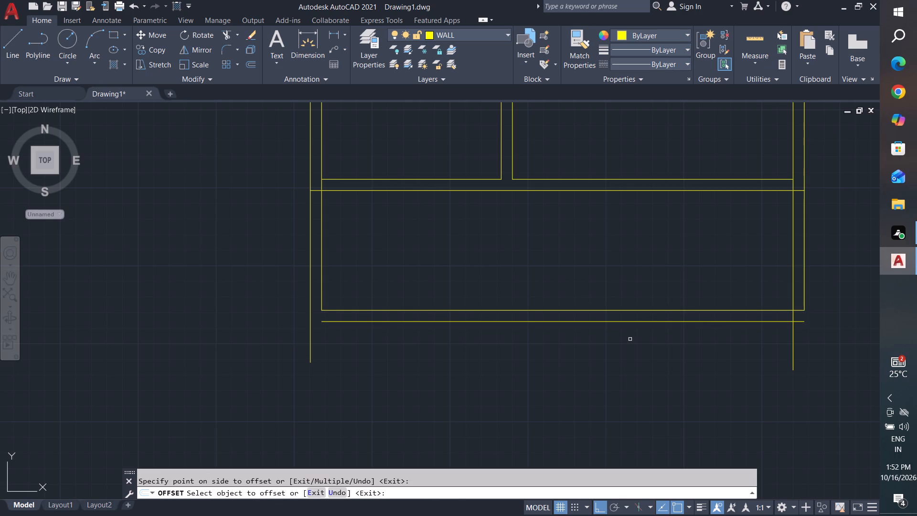
key("Escape")
key("Escape")
Extend the right outer wall line down to the 9" offset line, and that line's left end to the left outer wall line.
type("EX")
key("space")
key("space")
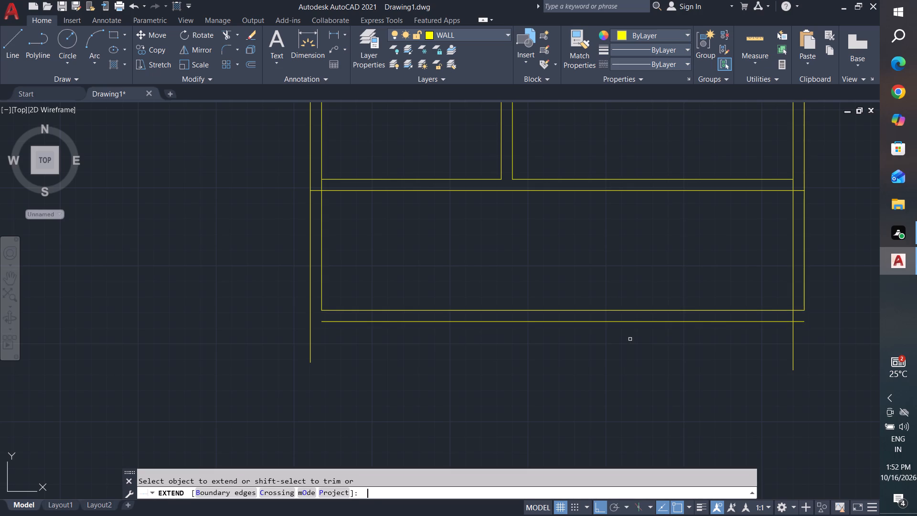
left_click(798, 322)
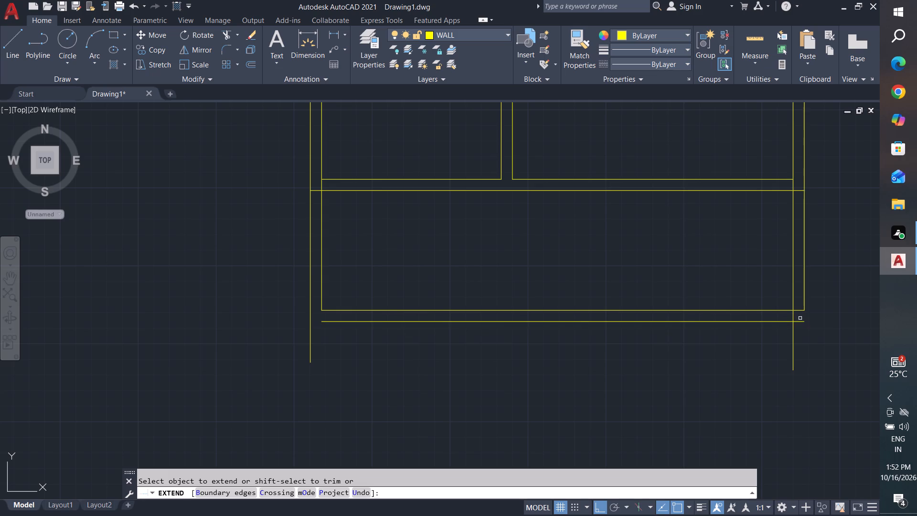
left_click(805, 303)
left_click(352, 322)
key("Escape")
key("Escape")
key("Escape")
Trim the vertical ends overhanging below the extension's bottom wall and the line ends crossing at its inner bottom-right corner.
type("TR")
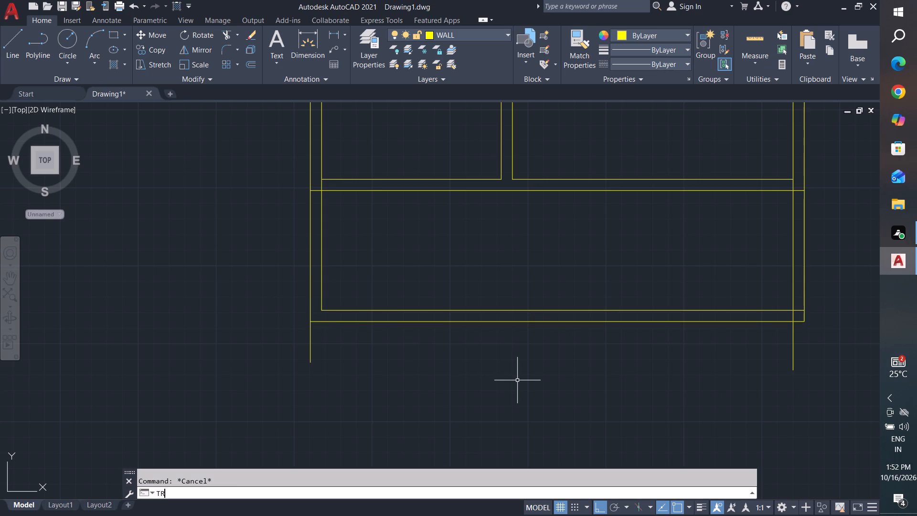
key("space")
key("space")
left_click(275, 338)
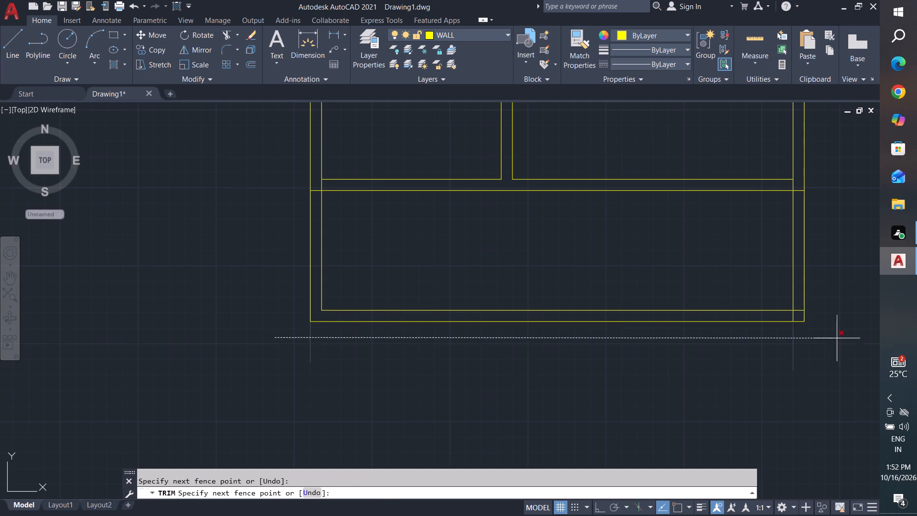
left_click(837, 338)
scroll(790, 305, "up", 4)
middle_click_drag(682, 325, 473, 288)
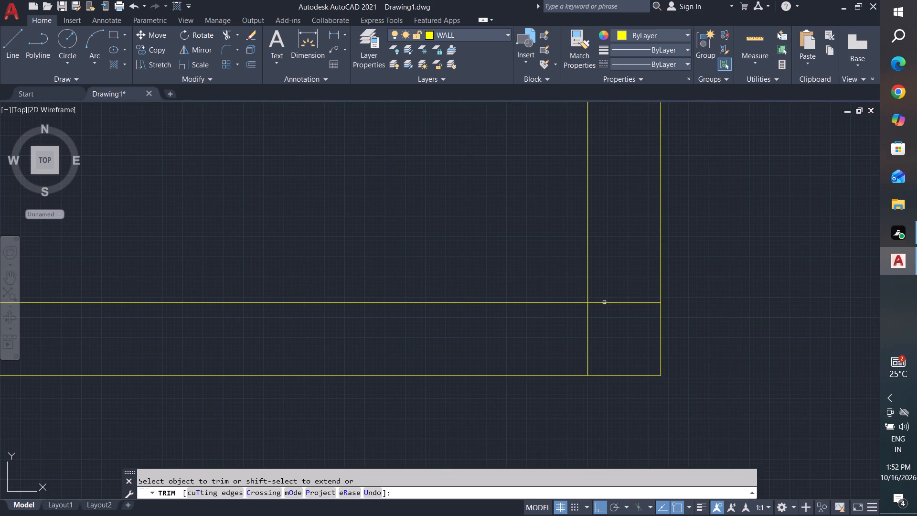
left_click(632, 281)
left_click(566, 357)
scroll(659, 366, "down", 5)
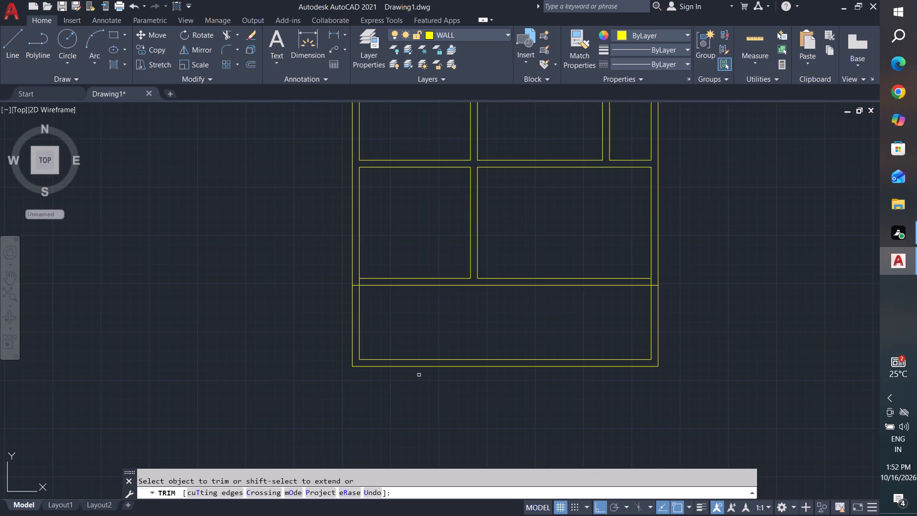
Trim the line ends crossing the left wall where the bottom-left room meets the bottom extension.
scroll(363, 273, "up", 4)
left_click(337, 329)
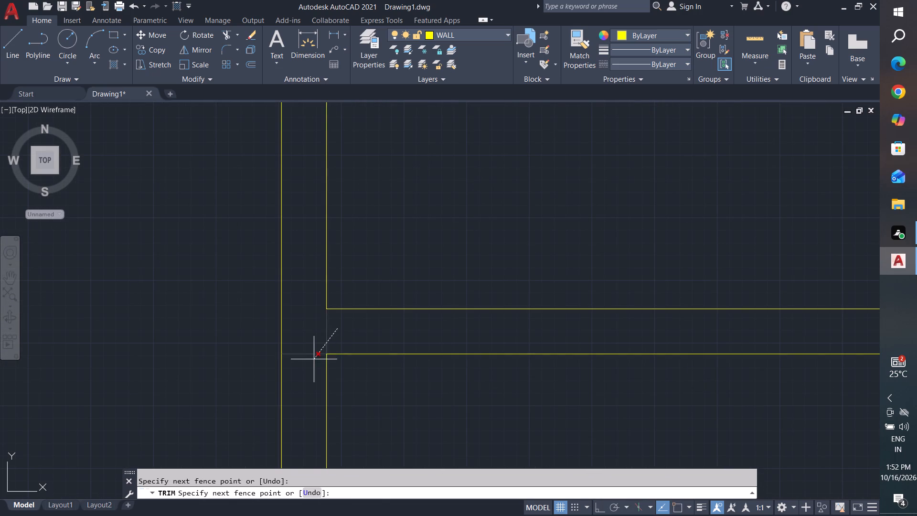
left_click(314, 359)
scroll(433, 352, "down", 5)
key("Escape")
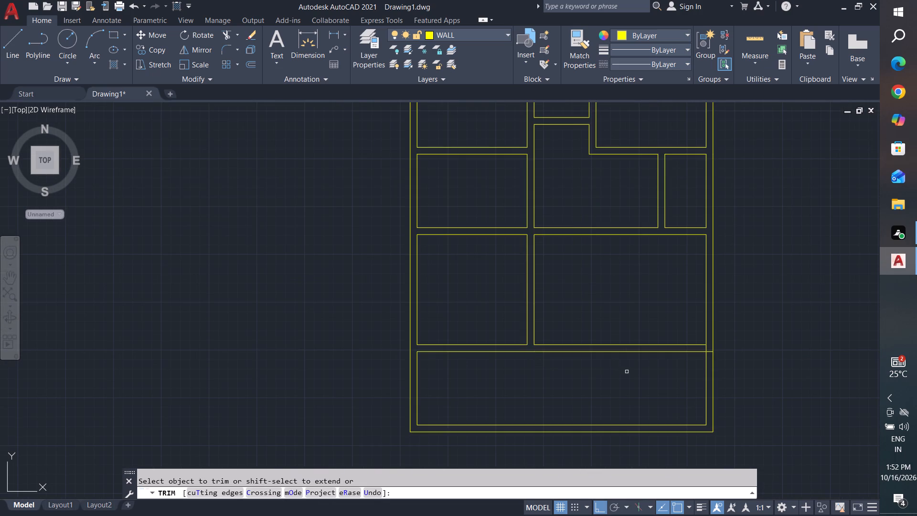
key("Escape")
key("Escape")
middle_click_drag(643, 378, 628, 302)
key("Escape")
key("Escape")
key("Escape")
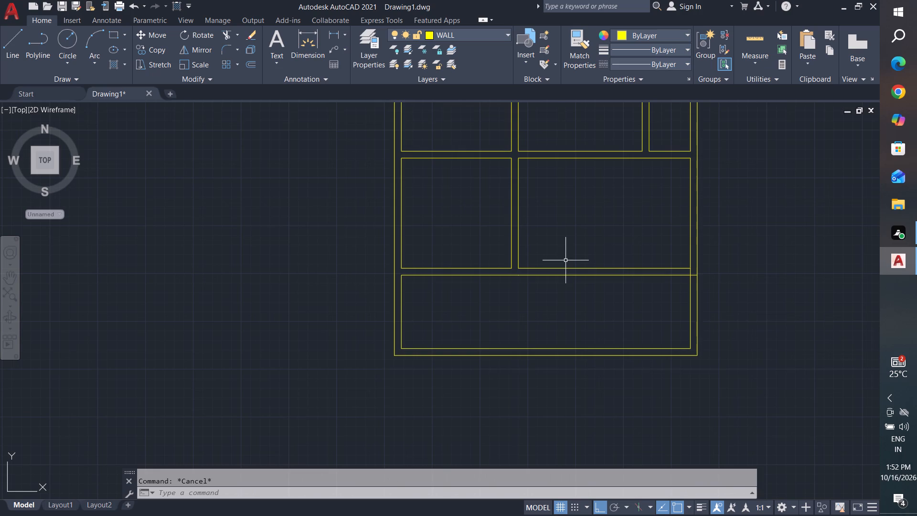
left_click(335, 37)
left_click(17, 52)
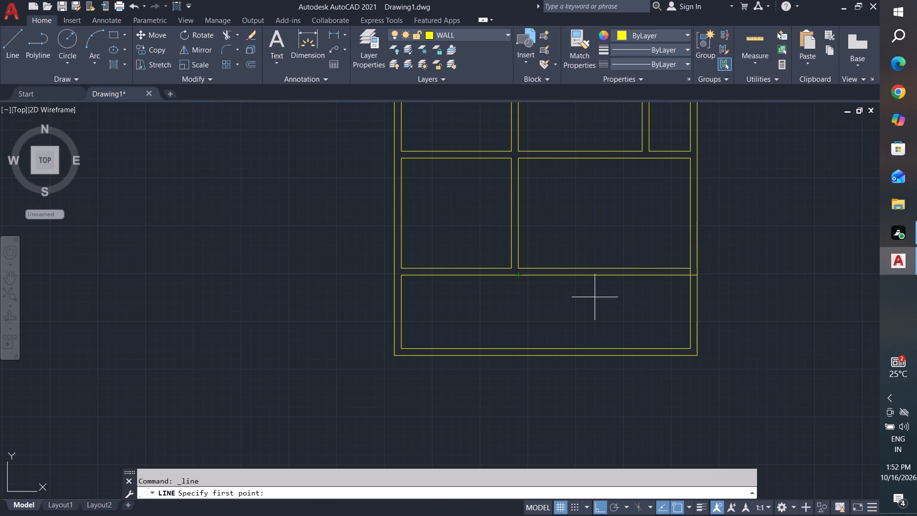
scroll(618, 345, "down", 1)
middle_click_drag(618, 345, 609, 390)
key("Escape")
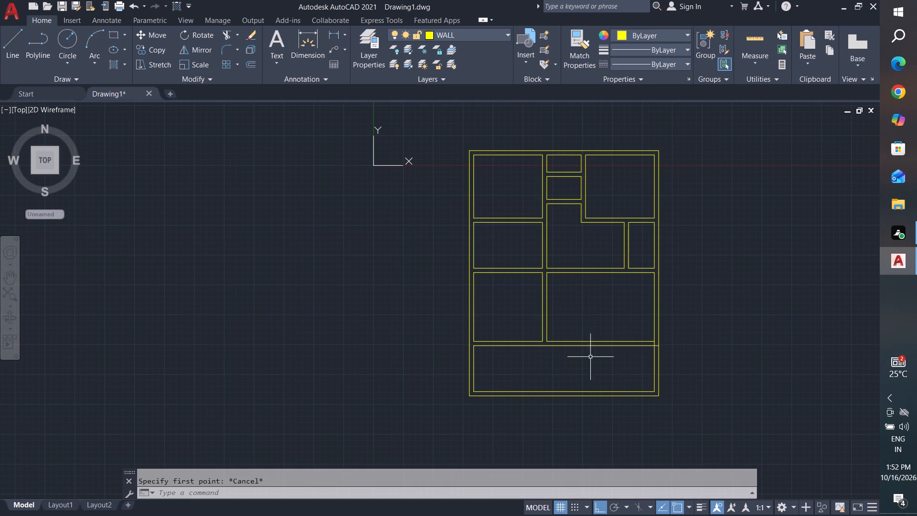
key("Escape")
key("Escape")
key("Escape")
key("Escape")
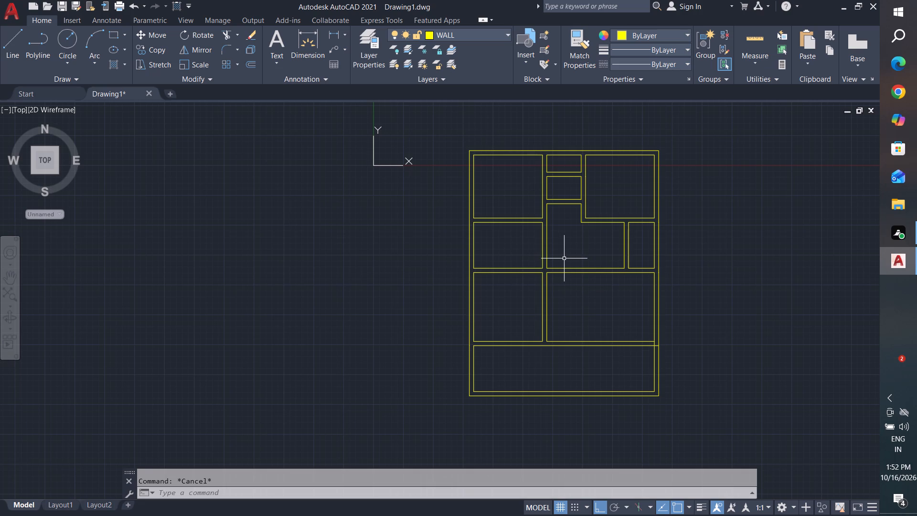
Delete both face lines of the partition wall between the two rooms above the bottom extension.
left_click(580, 300)
left_click(538, 319)
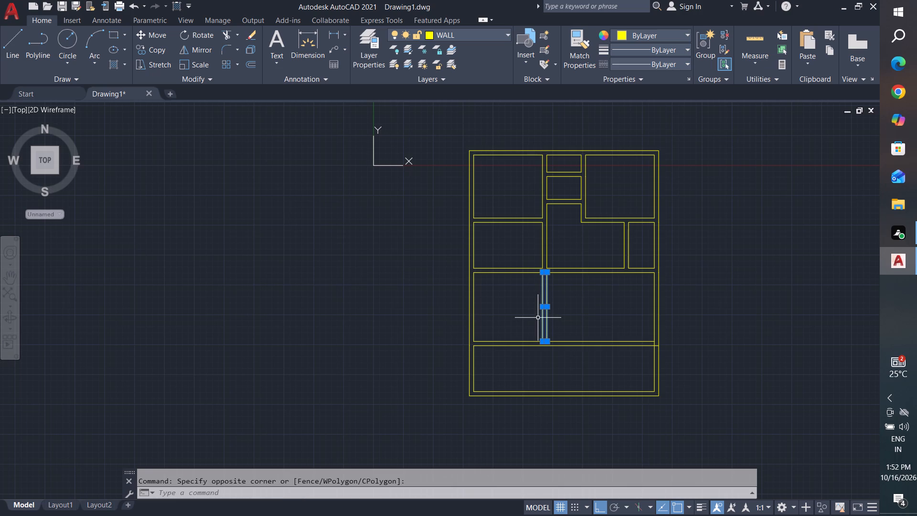
key("Delete")
key("Escape")
key("Escape")
key("Escape")
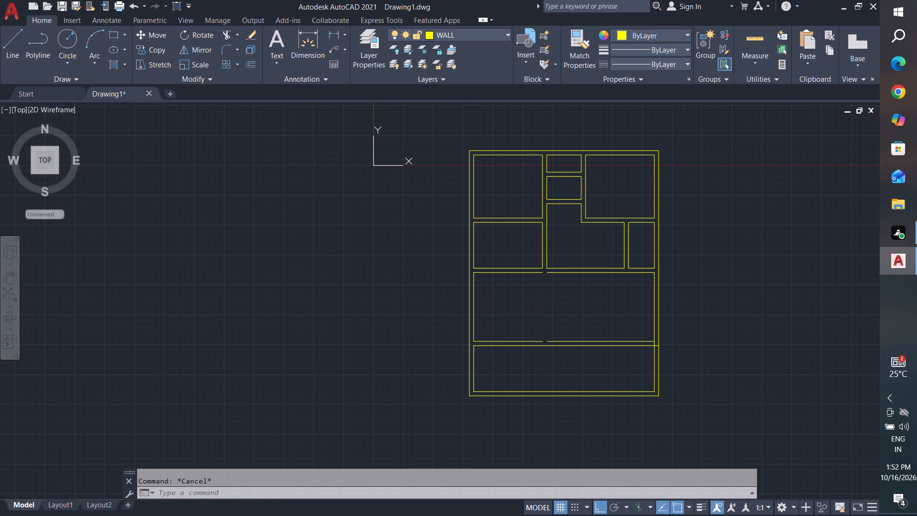
key("Escape")
key("Escape")
key("Escape")
Offset the right outer wall's inner face 12' to the left, inside the open space above the extension.
type("O")
key("space")
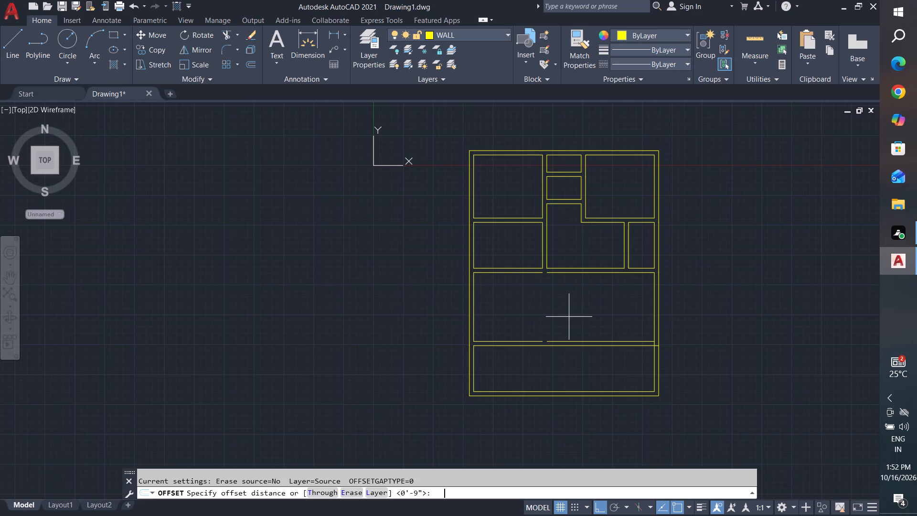
type("12'")
key("Return")
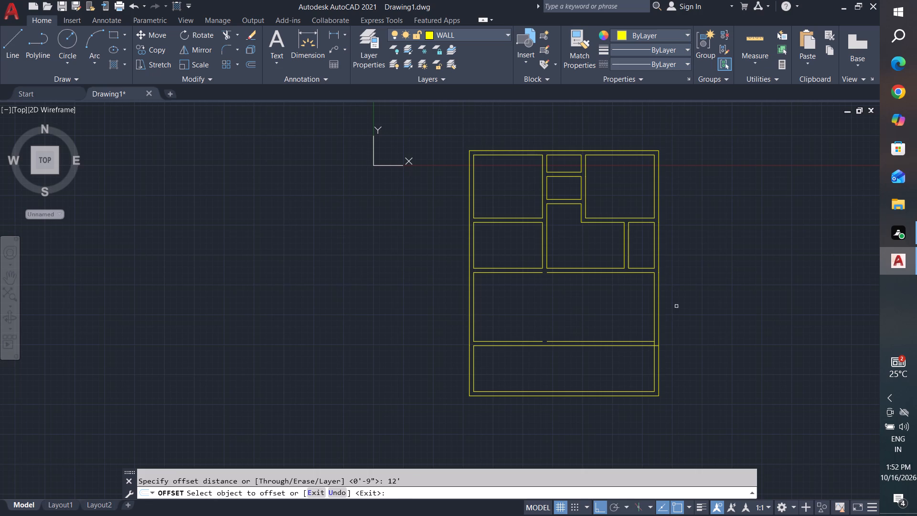
left_click(654, 320)
left_click(598, 323)
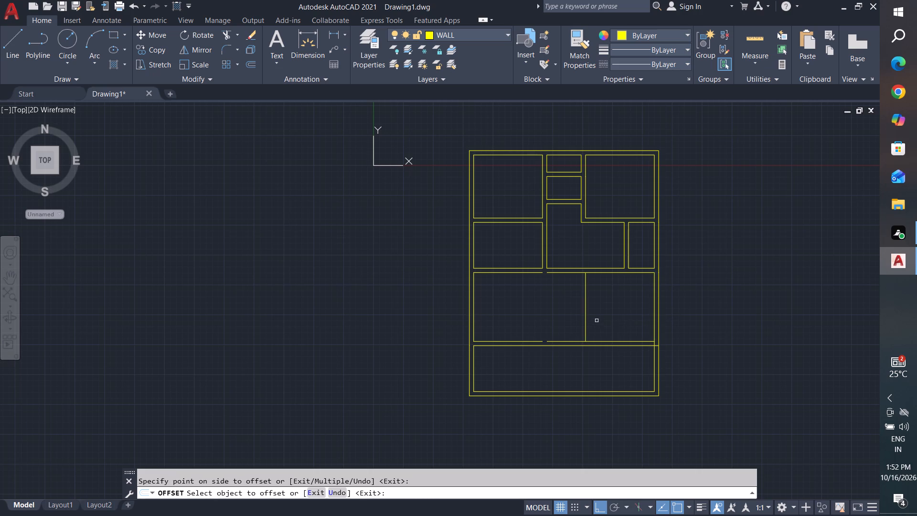
key("Escape")
key("Escape")
key("Escape")
key("Escape")
key("Escape")
key("Escape")
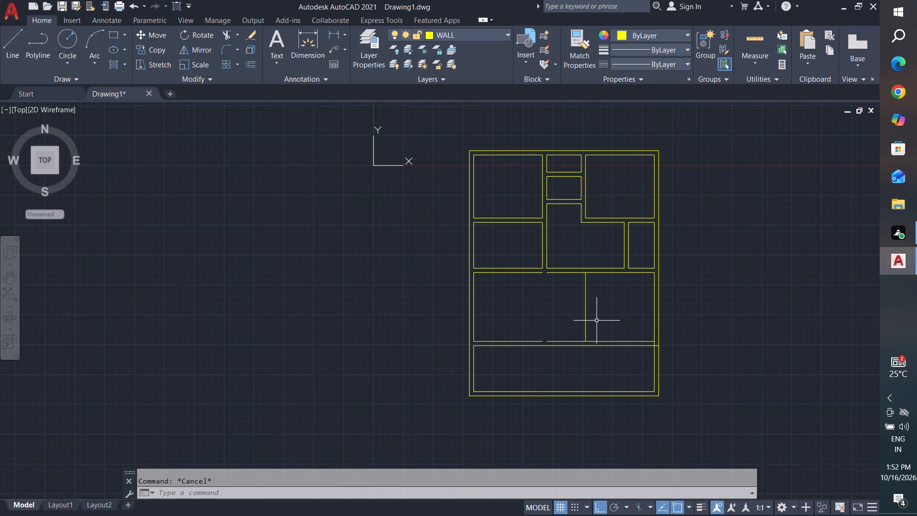
Offset the new vertical partition line 9" to the left to form the wall's second face.
type("O")
key("space")
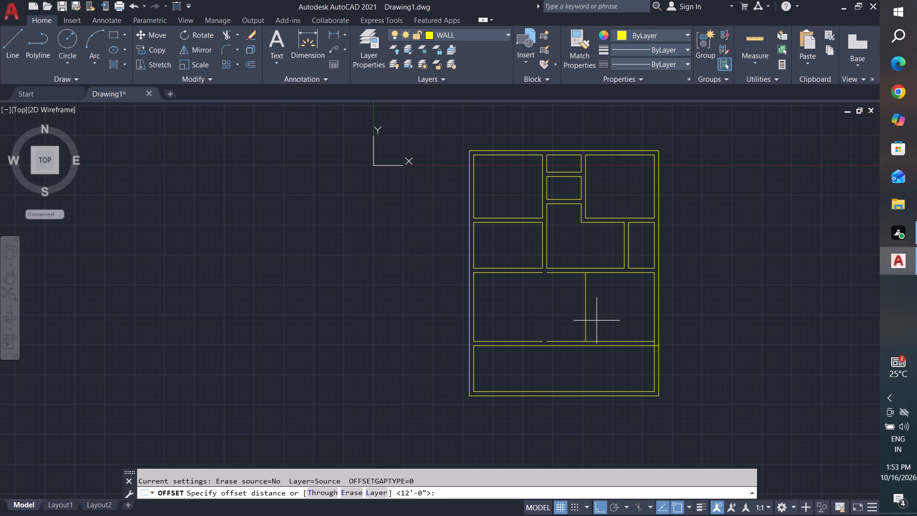
type("9\"")
key("Return")
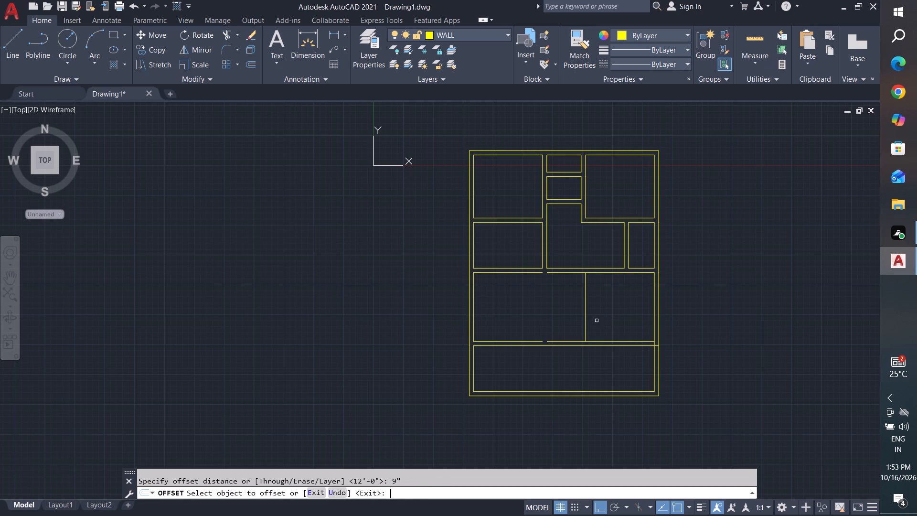
left_click(586, 292)
left_click(562, 306)
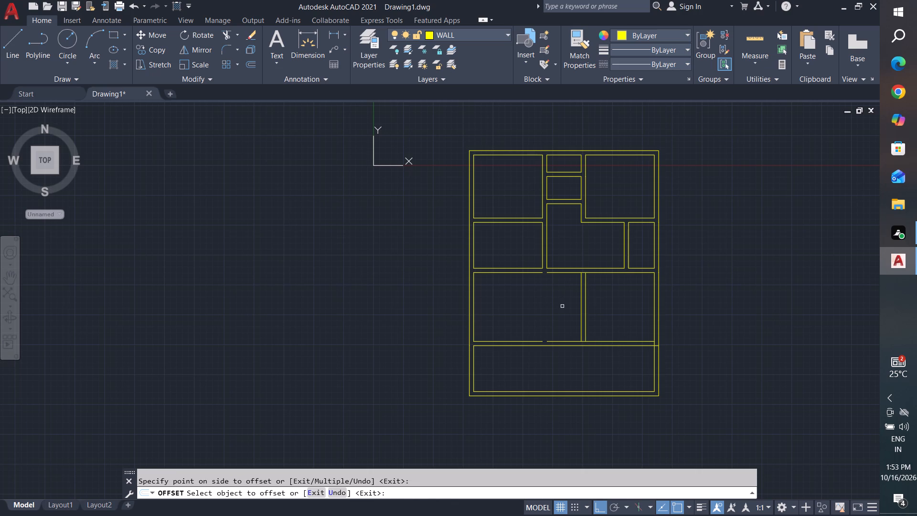
scroll(544, 355, "up", 1)
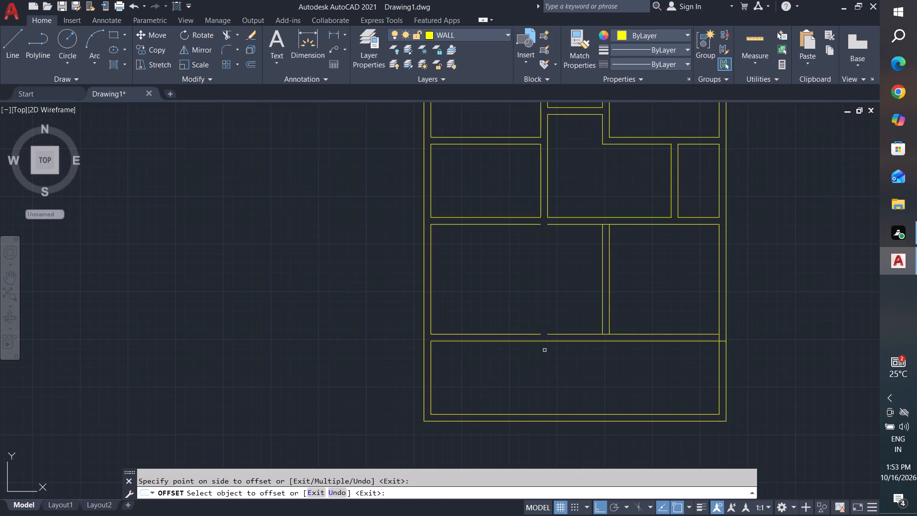
key("Escape")
key("Escape")
key("Escape")
key("Escape")
key("Escape")
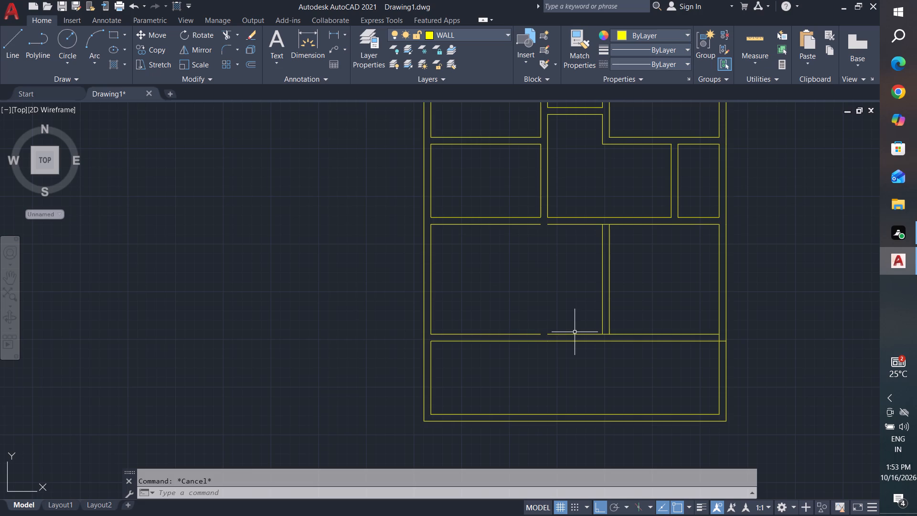
Delete the right-hand segment of the line closing the bottom of the rooms above the extension.
left_click(577, 334)
key("Delete")
key("Escape")
key("Escape")
key("Escape")
key("Escape")
key("Escape")
Extend the remaining left segment of that bottom line past both partition faces to the right wall's inner face.
type("EX")
key("space")
key("space")
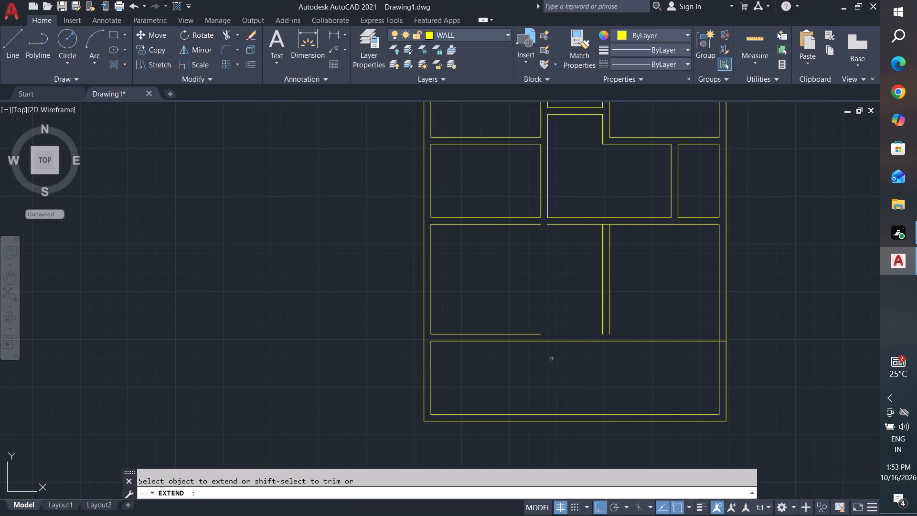
left_click(535, 333)
triple_click(597, 333)
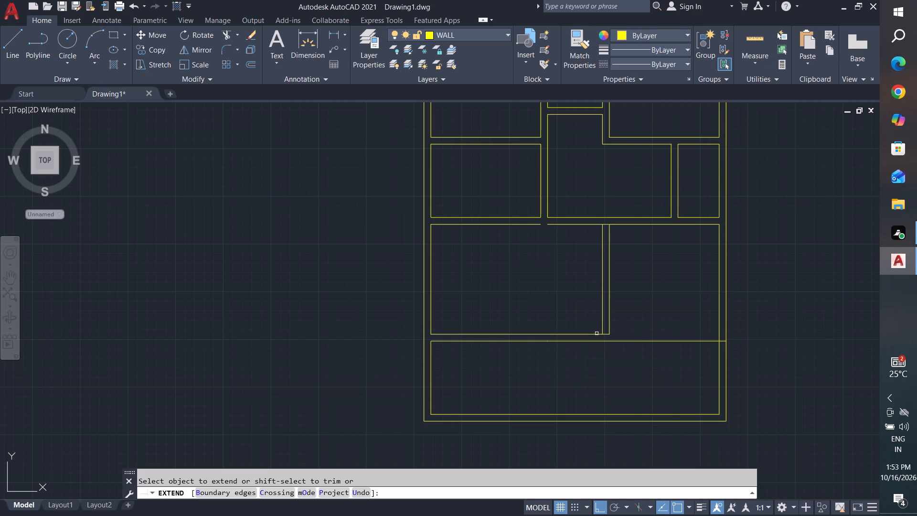
left_click(597, 333)
key("Escape")
key("Escape")
key("Escape")
key("Escape")
Trim the line ends crossing the right wall where the bottom-right room meets the extension.
scroll(718, 344, "up", 2)
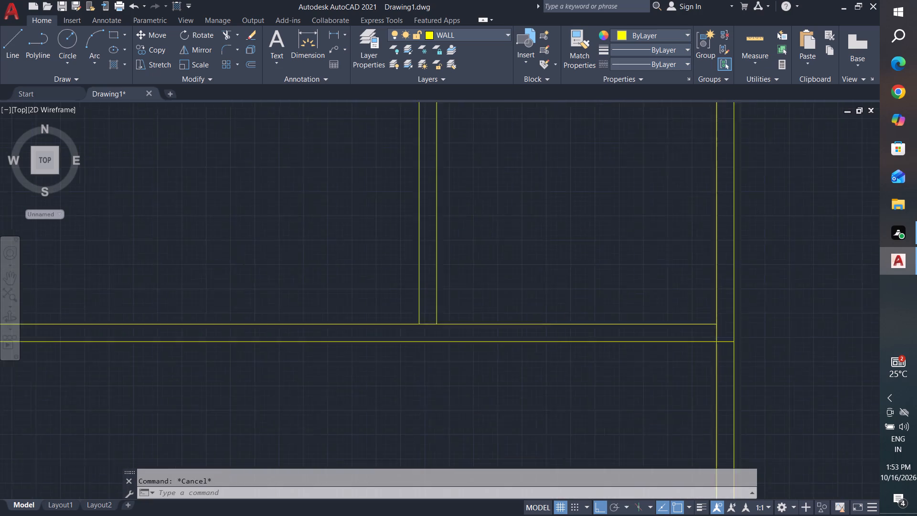
scroll(721, 337, "up", 1)
key("Escape")
key("Escape")
type("TR")
key("space")
key("space")
scroll(721, 337, "up", 3)
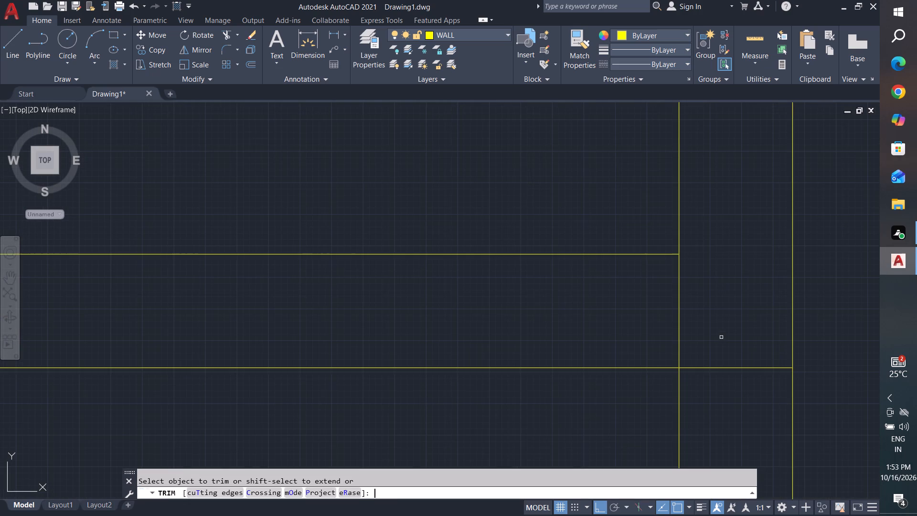
left_click(757, 392)
left_click(630, 308)
scroll(738, 358, "down", 5)
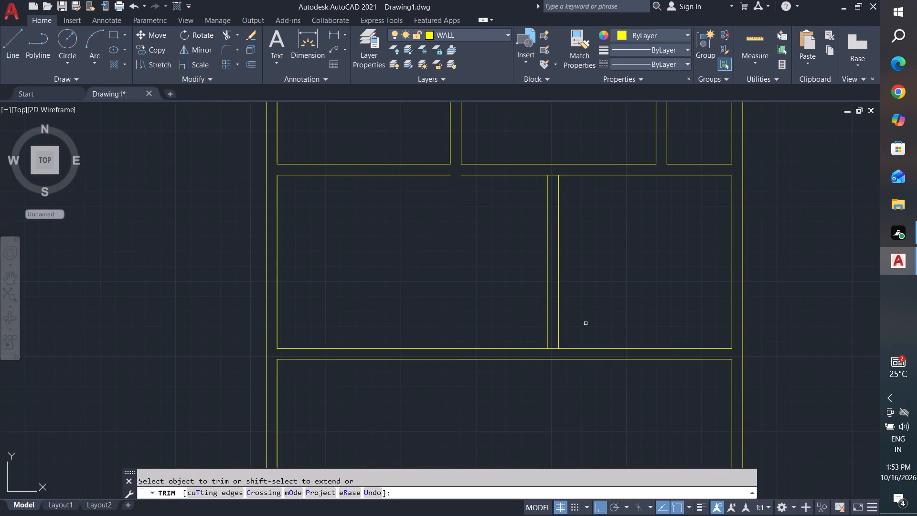
Trim the top and bottom room lines between the two faces of the new partition wall.
left_click(554, 175)
left_click(555, 348)
key("Escape")
key("Escape")
key("Escape")
key("Escape")
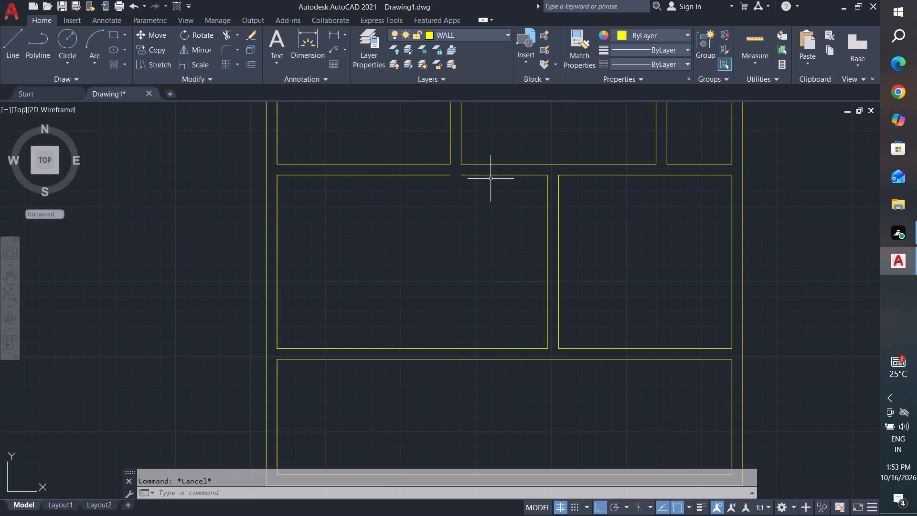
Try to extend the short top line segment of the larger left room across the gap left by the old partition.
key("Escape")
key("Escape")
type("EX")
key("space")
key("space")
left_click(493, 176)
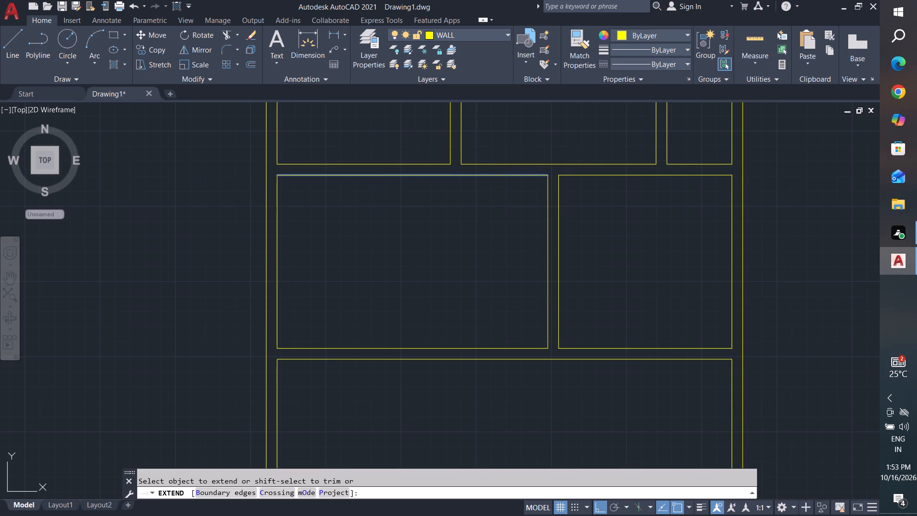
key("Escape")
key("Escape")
Delete the longer left segment of the larger left room's top line.
left_click(446, 174)
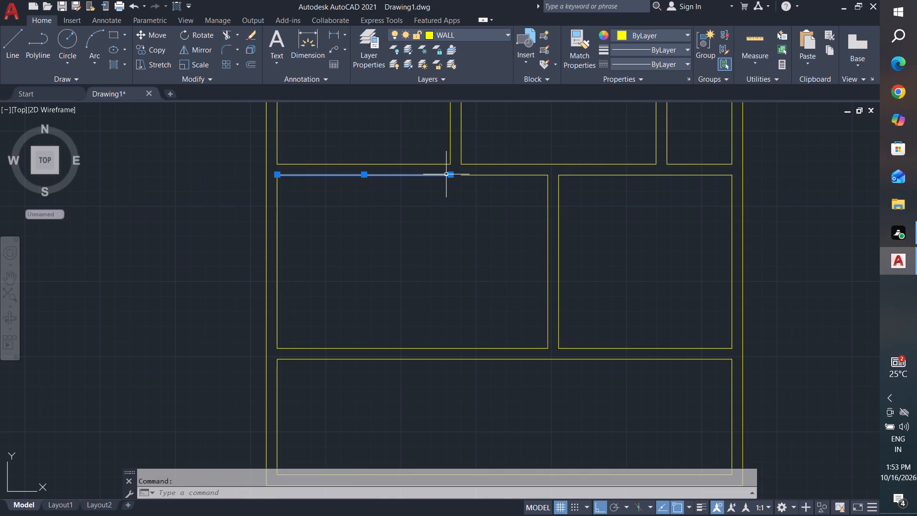
key("Delete")
key("Escape")
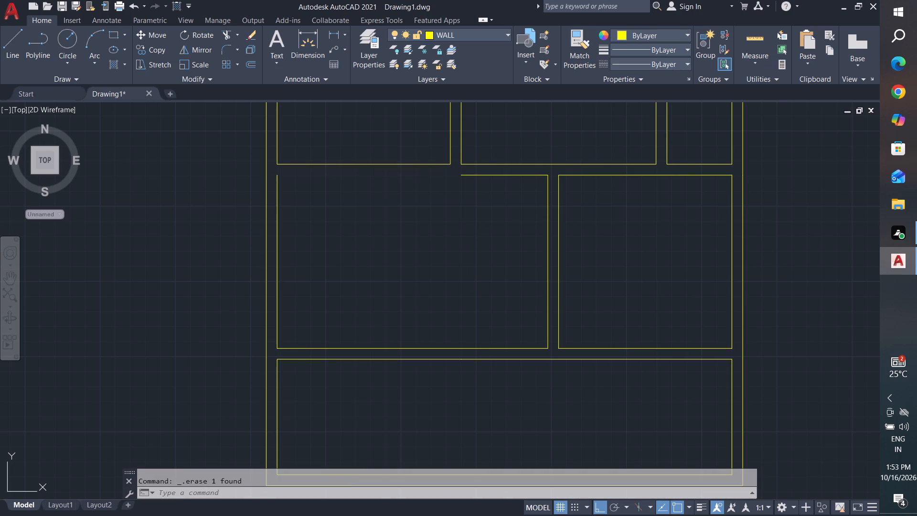
Extend the remaining short top segment of that room left to the left wall's inner face.
type("EX")
key("space")
key("space")
left_click(470, 174)
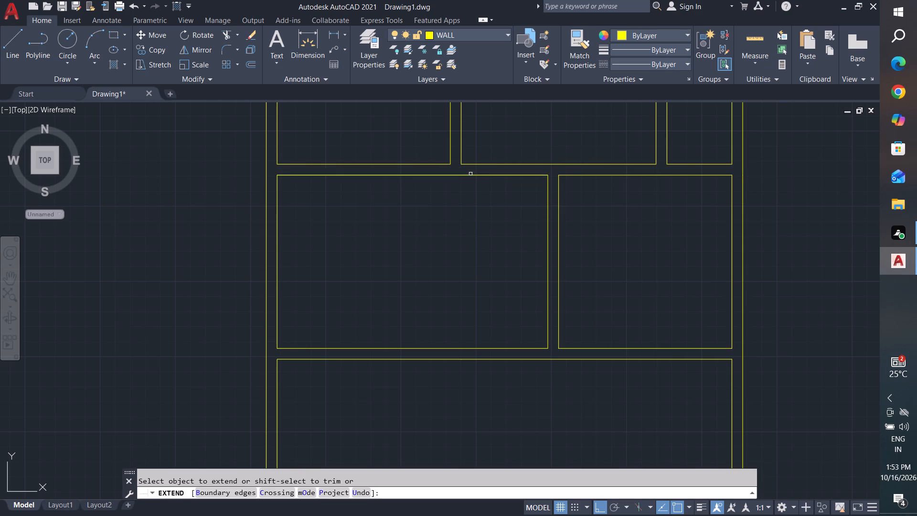
scroll(433, 331, "down", 2)
key("Escape")
key("Escape")
Draw a vertical line from the partition's left face bottom end down to the extension's inner bottom line.
middle_click_drag(465, 359, 478, 368)
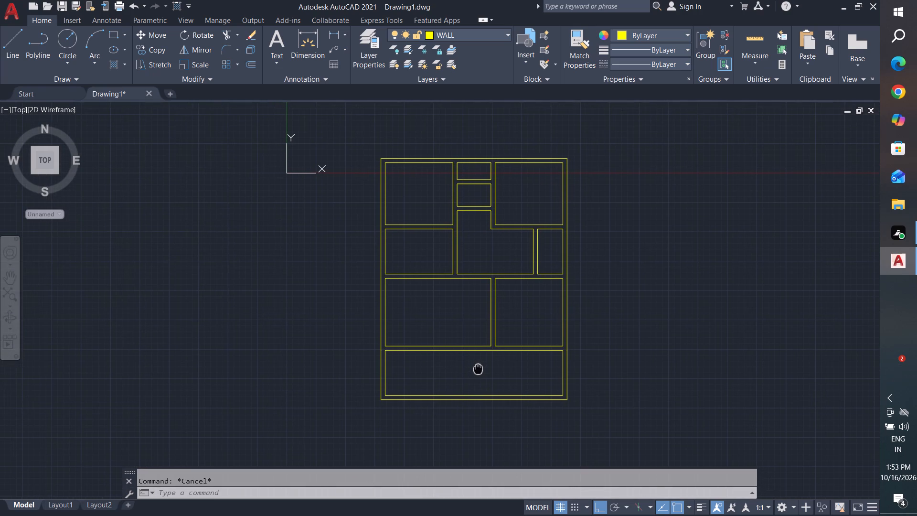
middle_click_drag(478, 368, 480, 369)
key("Escape")
key("Escape")
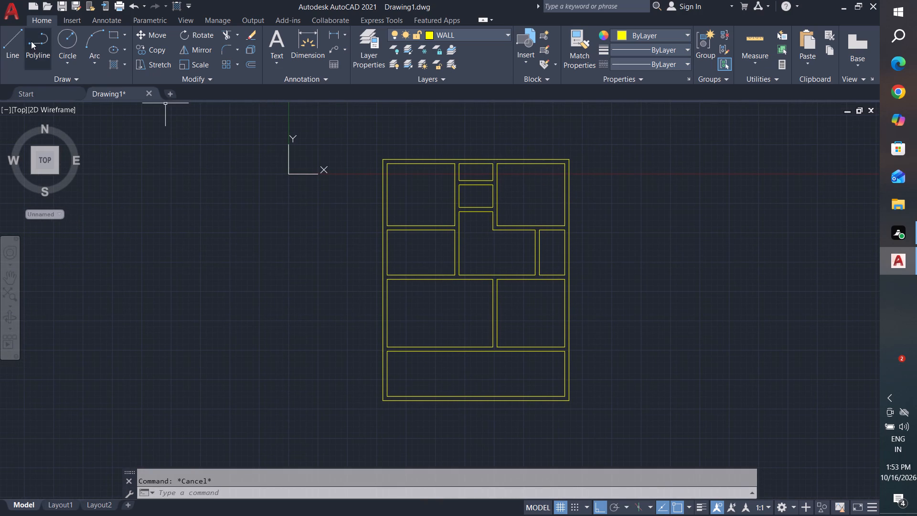
left_click(19, 38)
left_click(493, 344)
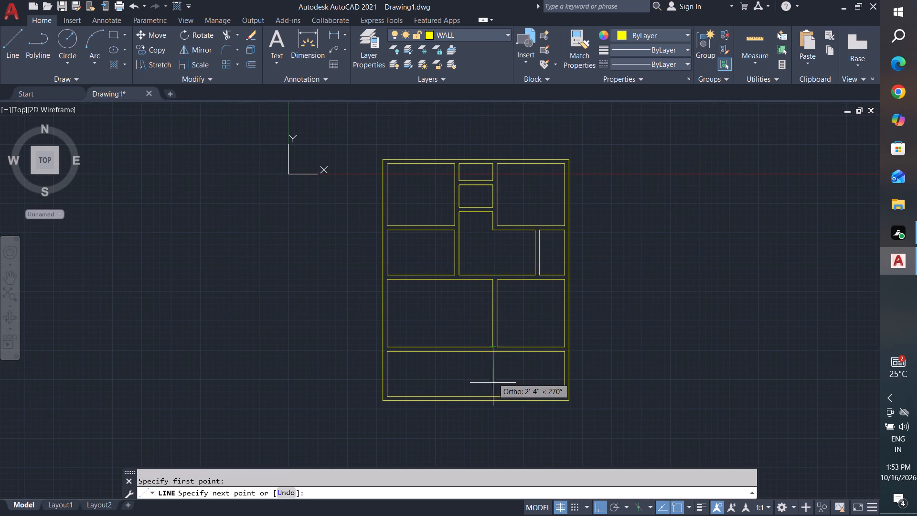
left_click(494, 395)
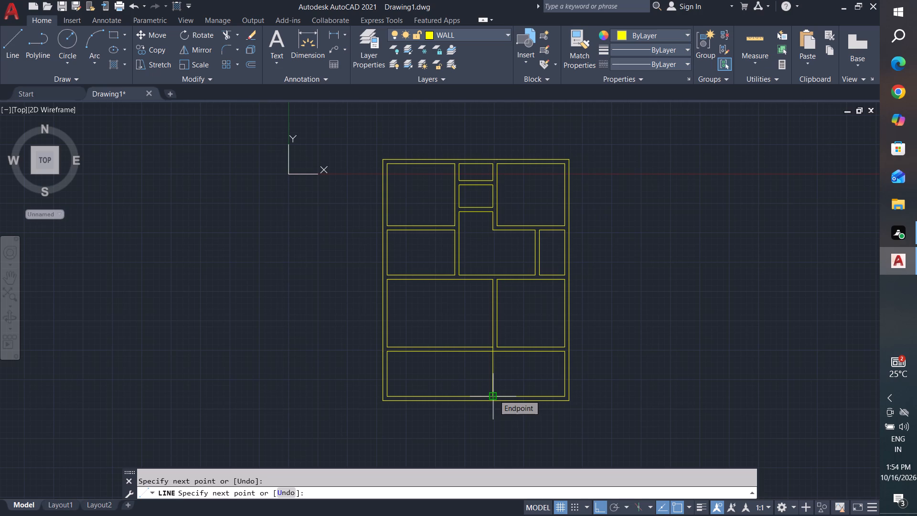
key("Escape")
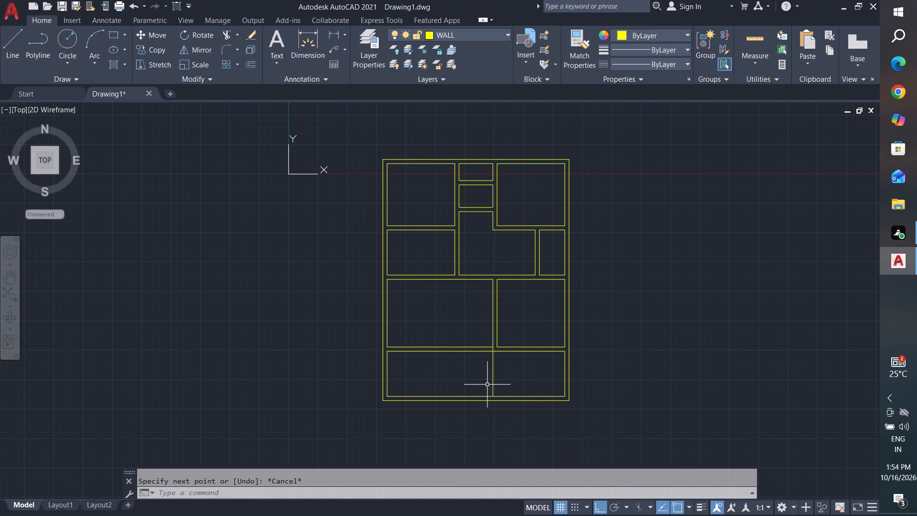
Draw a vertical line from the partition's right face bottom end down just past the extension's inner bottom line.
scroll(488, 368, "up", 1)
middle_click_drag(492, 371, 479, 322)
key("Escape")
key("Escape")
left_click(9, 53)
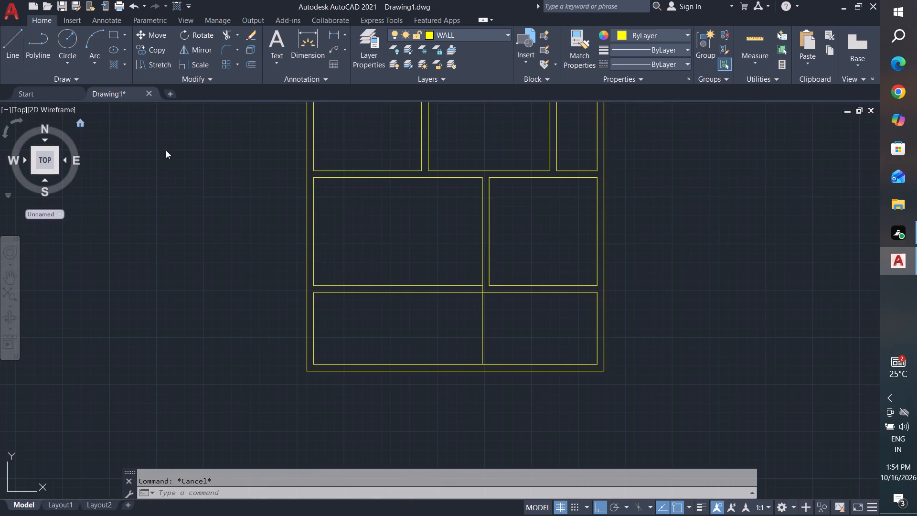
left_click(488, 283)
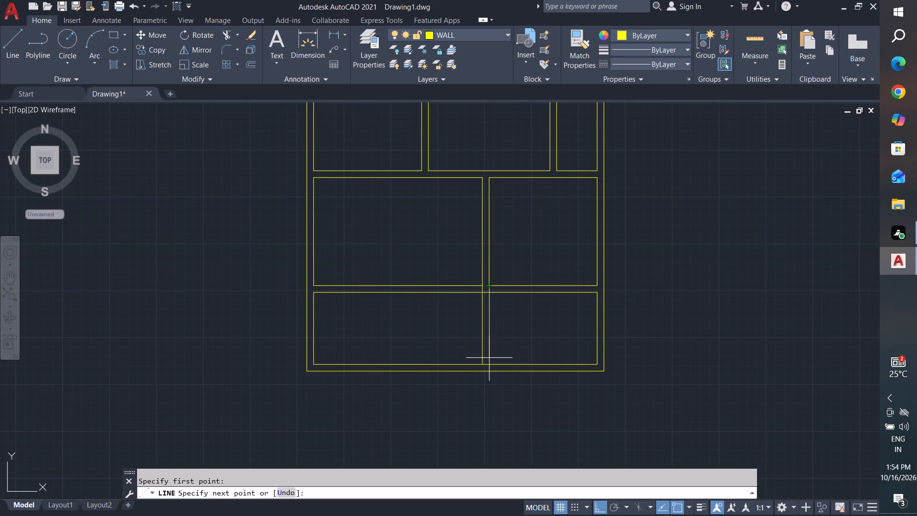
scroll(487, 368, "up", 4)
left_click(495, 368)
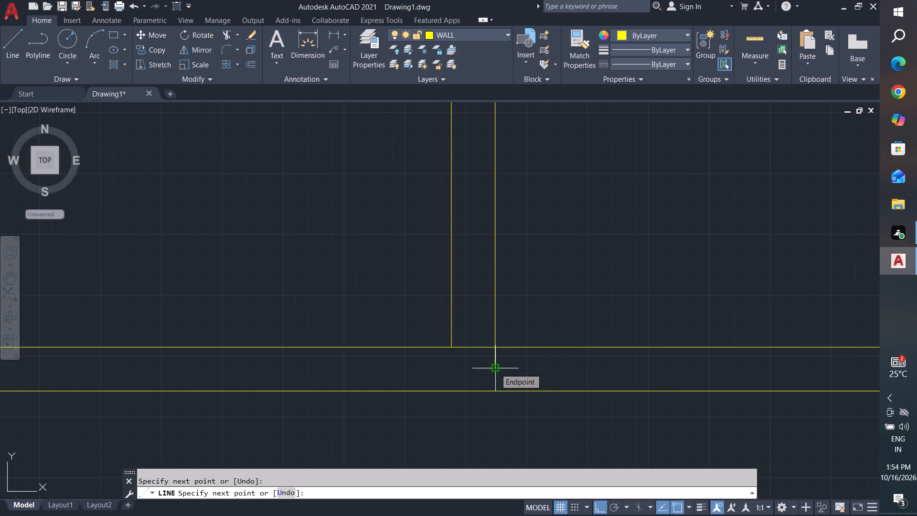
key("Escape")
key("Escape")
key("Escape")
key("Escape")
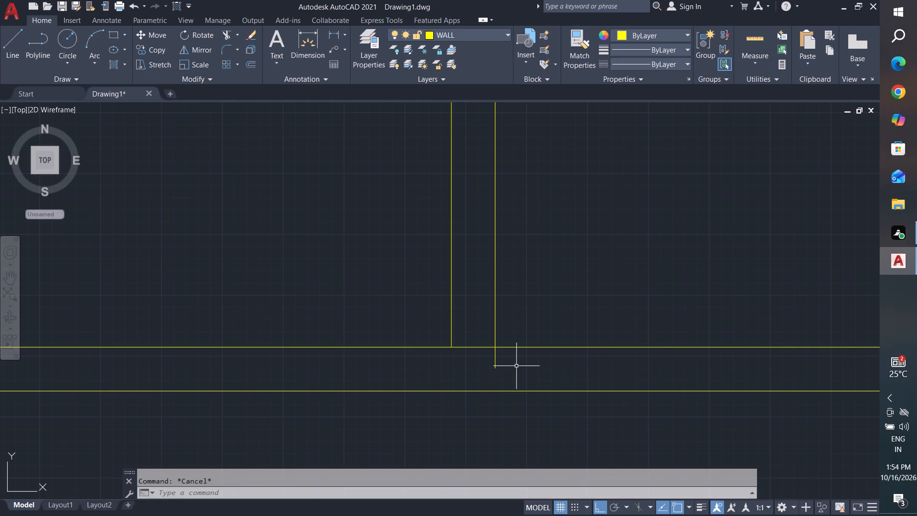
Trim the new line's overshoot and the extension's inner bottom line between the two partition faces.
type("TR")
key("space")
key("space")
left_click(495, 366)
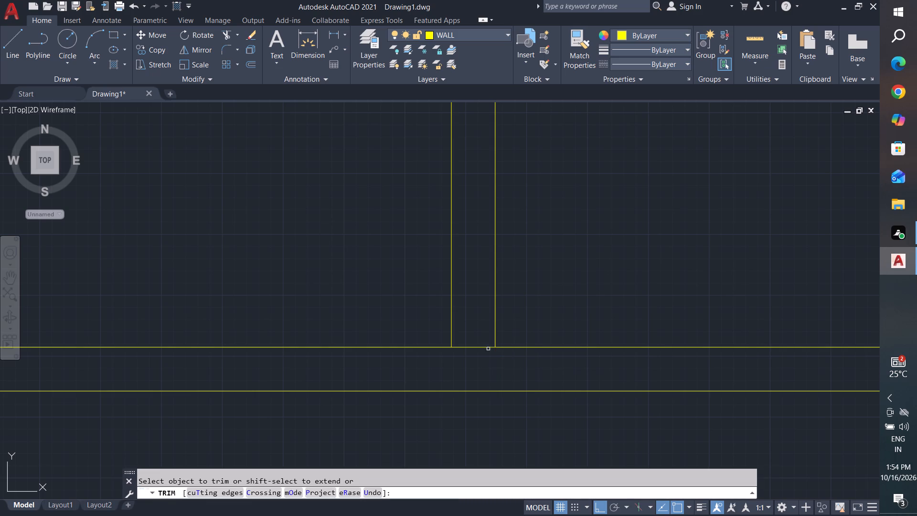
left_click(485, 346)
key("Escape")
key("Escape")
Trim the leftover line pieces where the vertical partition crosses the wall between the lower rooms and the extension.
scroll(490, 366, "down", 2)
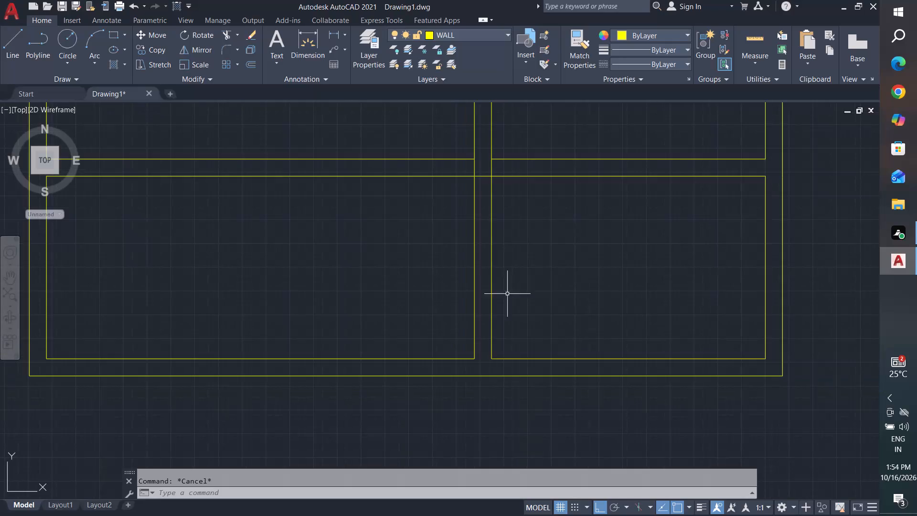
middle_click_drag(509, 282, 523, 398)
scroll(494, 285, "up", 2)
key("Escape")
key("Escape")
type("TR")
key("space")
key("space")
left_click(534, 278)
left_click(495, 335)
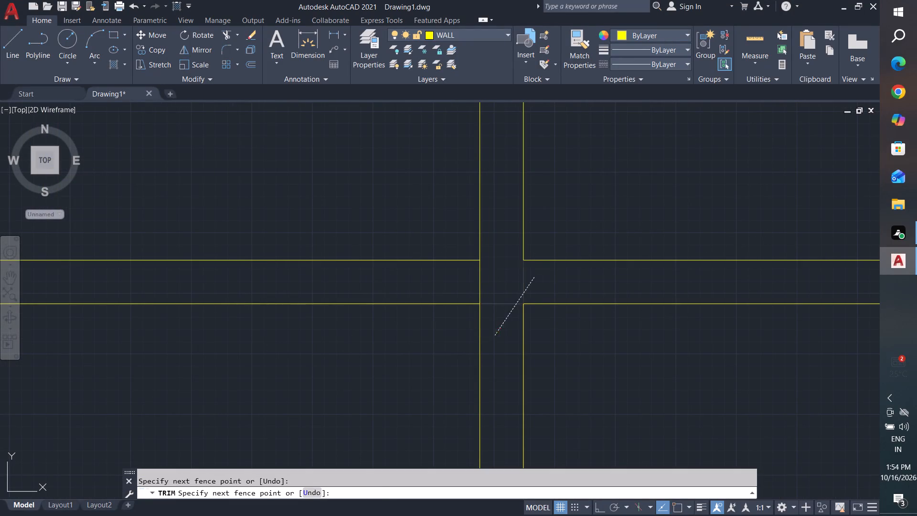
left_click(489, 297)
left_click(450, 279)
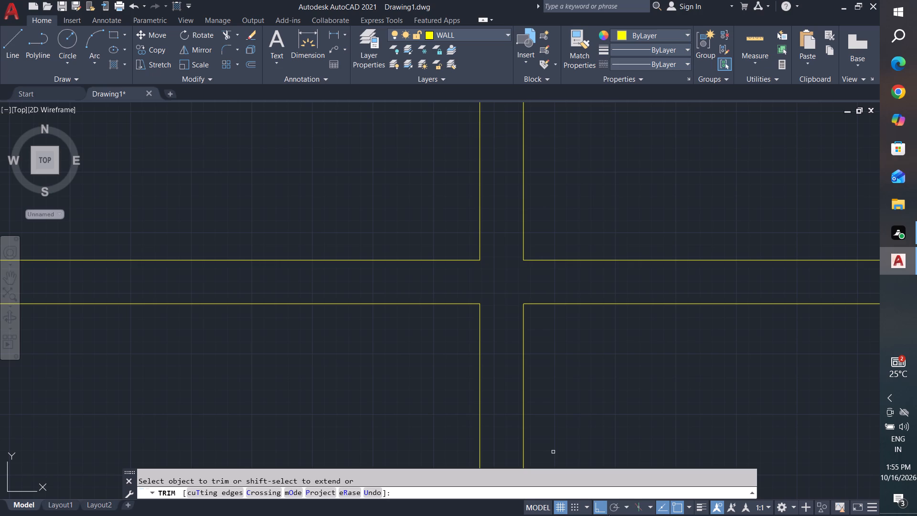
scroll(627, 408, "down", 5)
key("Escape")
key("Escape")
key("Escape")
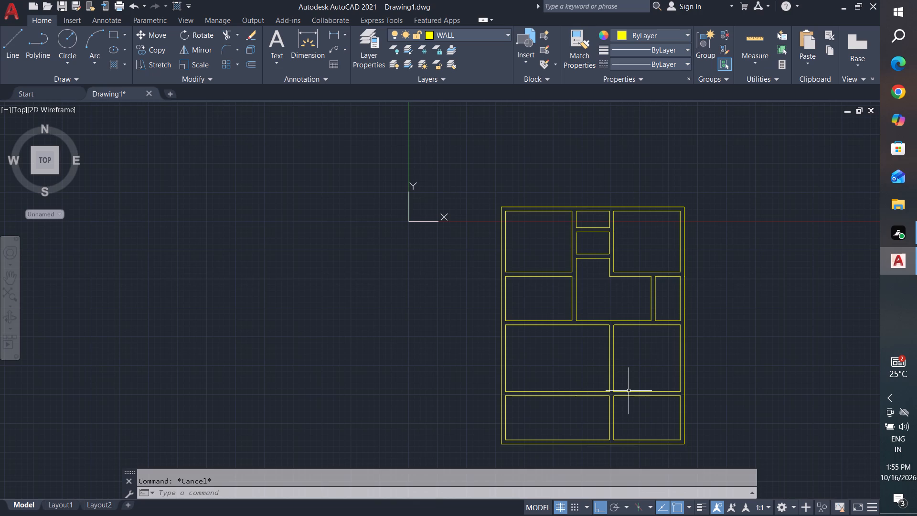
key("Escape")
key("Escape")
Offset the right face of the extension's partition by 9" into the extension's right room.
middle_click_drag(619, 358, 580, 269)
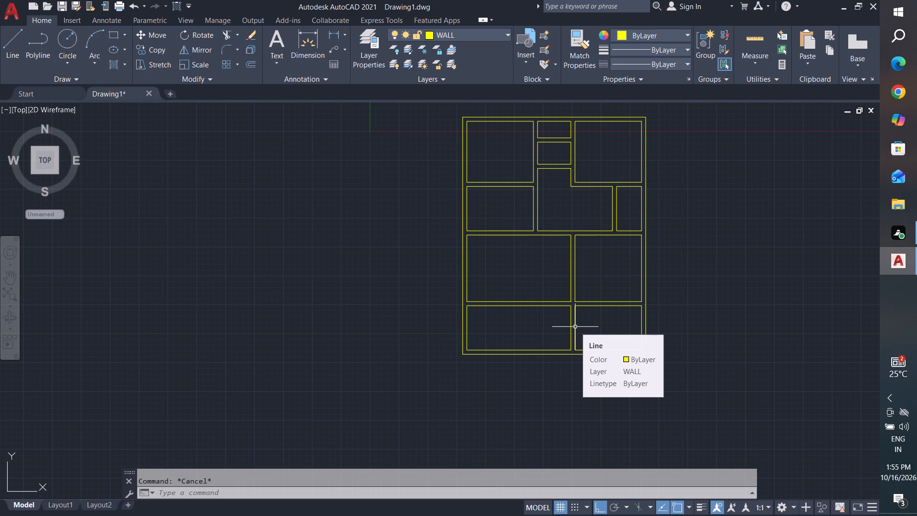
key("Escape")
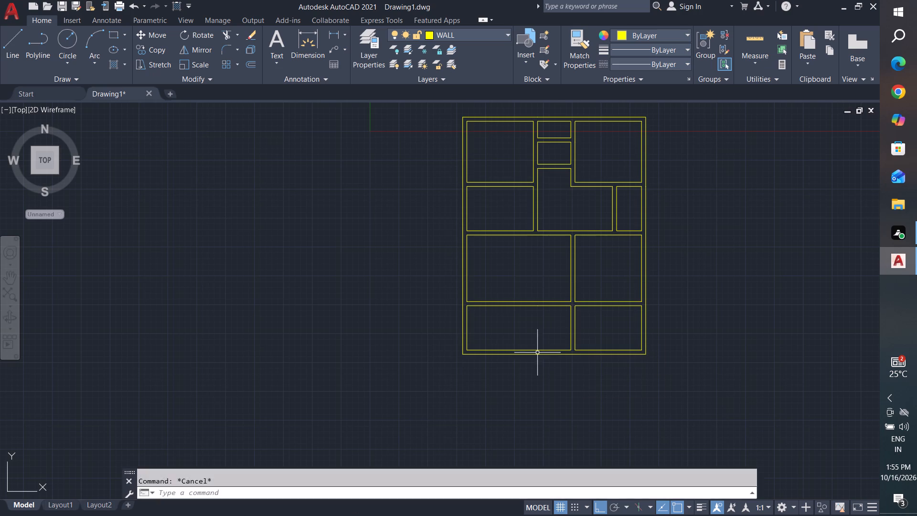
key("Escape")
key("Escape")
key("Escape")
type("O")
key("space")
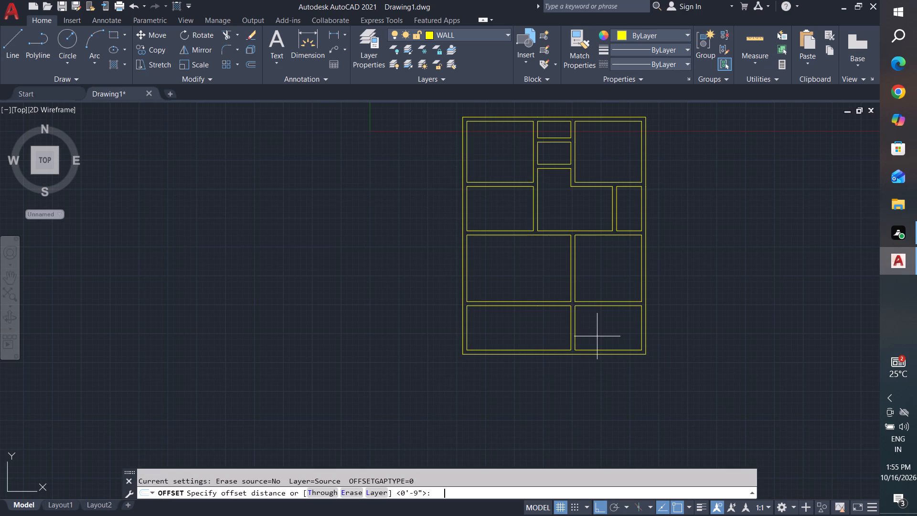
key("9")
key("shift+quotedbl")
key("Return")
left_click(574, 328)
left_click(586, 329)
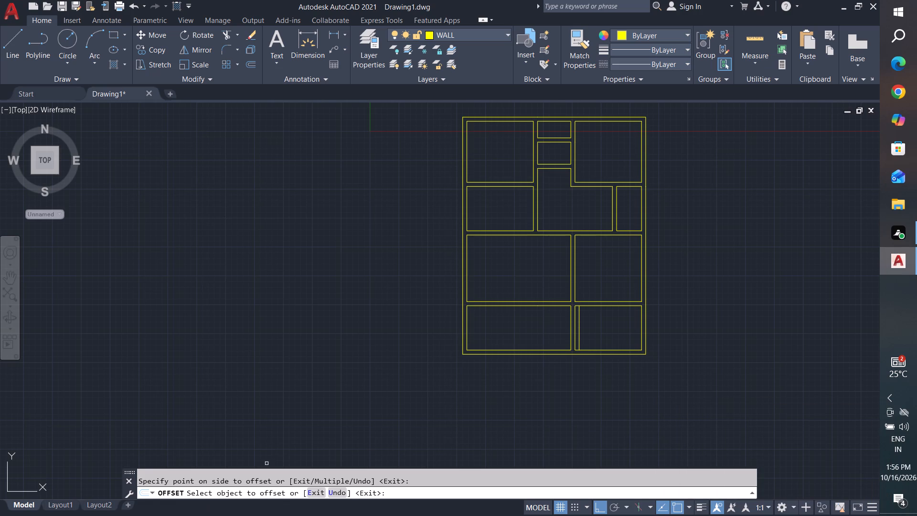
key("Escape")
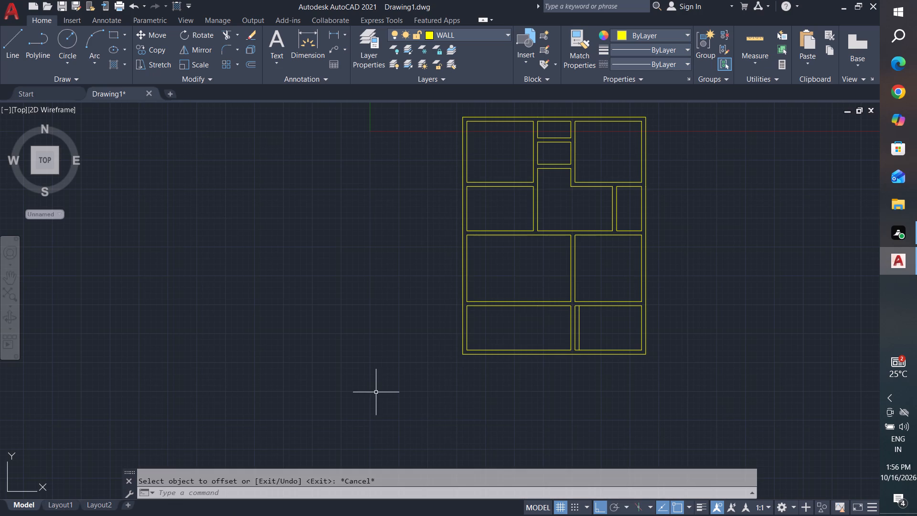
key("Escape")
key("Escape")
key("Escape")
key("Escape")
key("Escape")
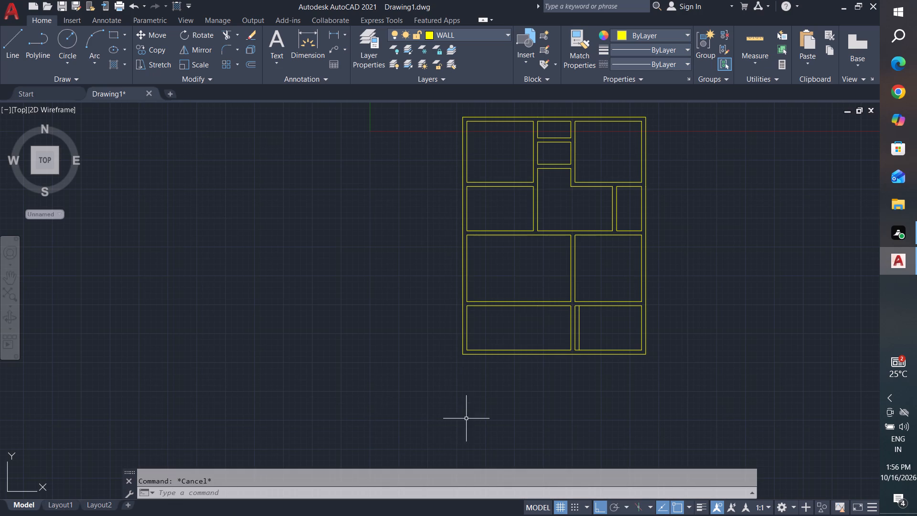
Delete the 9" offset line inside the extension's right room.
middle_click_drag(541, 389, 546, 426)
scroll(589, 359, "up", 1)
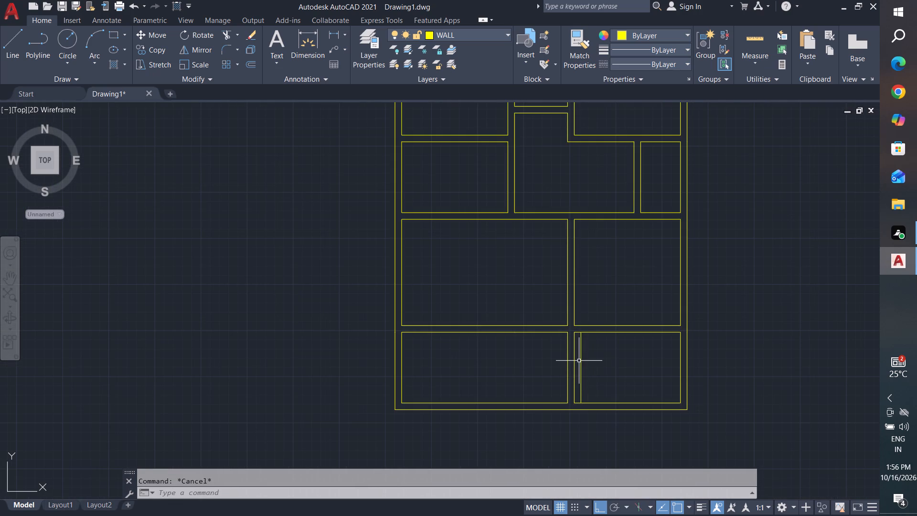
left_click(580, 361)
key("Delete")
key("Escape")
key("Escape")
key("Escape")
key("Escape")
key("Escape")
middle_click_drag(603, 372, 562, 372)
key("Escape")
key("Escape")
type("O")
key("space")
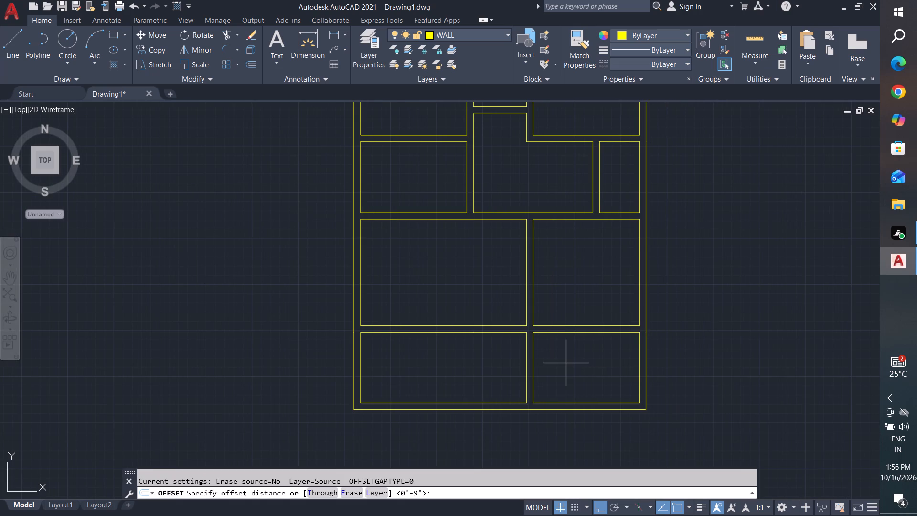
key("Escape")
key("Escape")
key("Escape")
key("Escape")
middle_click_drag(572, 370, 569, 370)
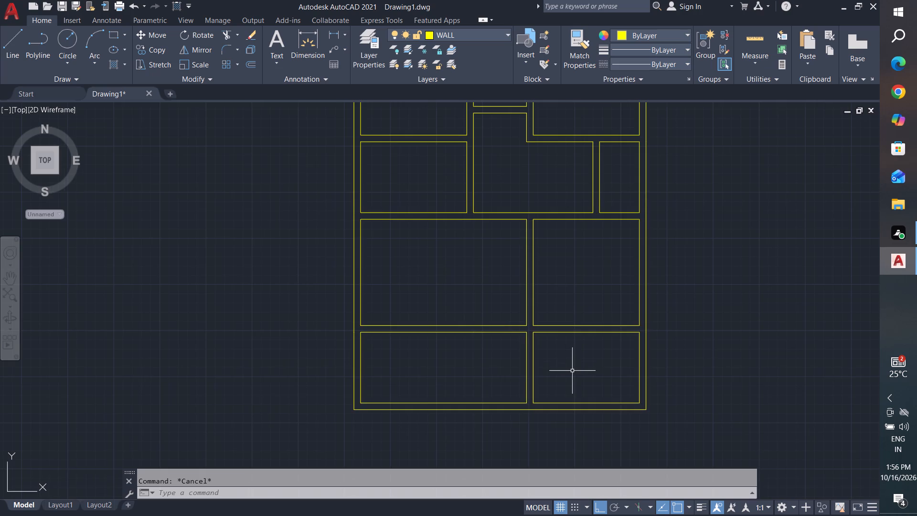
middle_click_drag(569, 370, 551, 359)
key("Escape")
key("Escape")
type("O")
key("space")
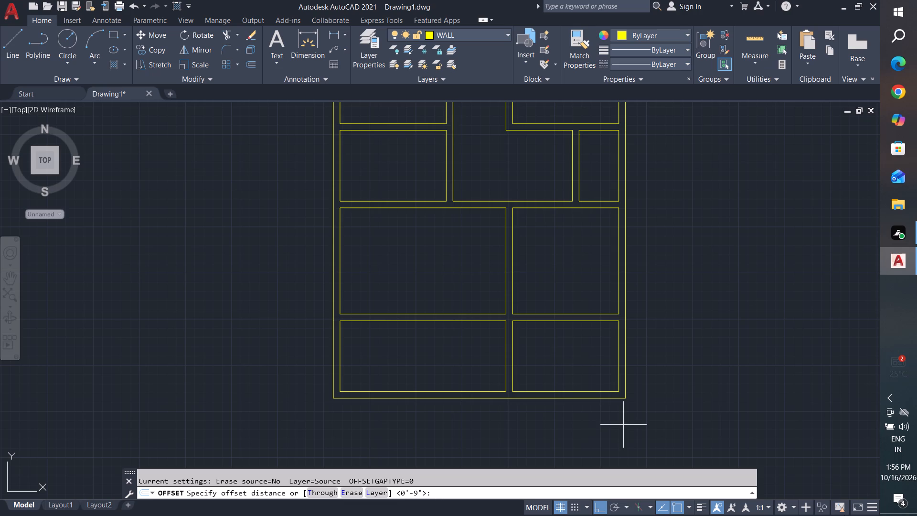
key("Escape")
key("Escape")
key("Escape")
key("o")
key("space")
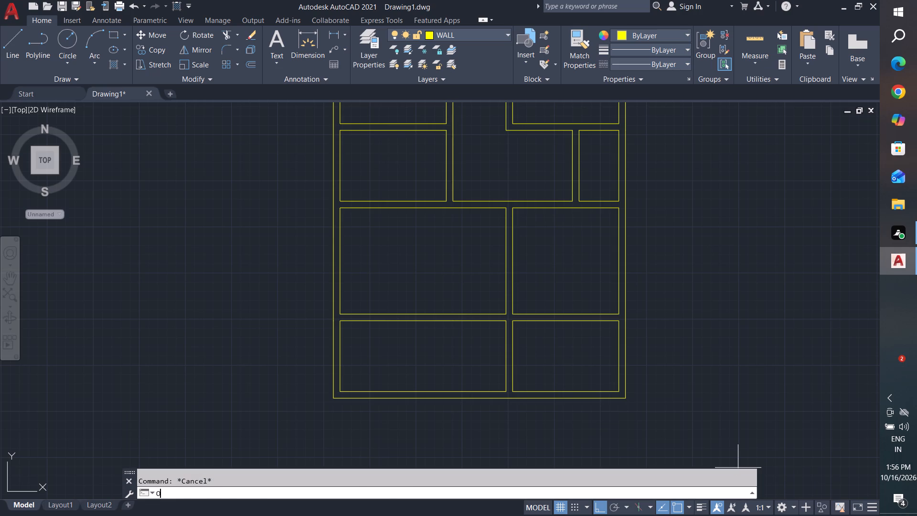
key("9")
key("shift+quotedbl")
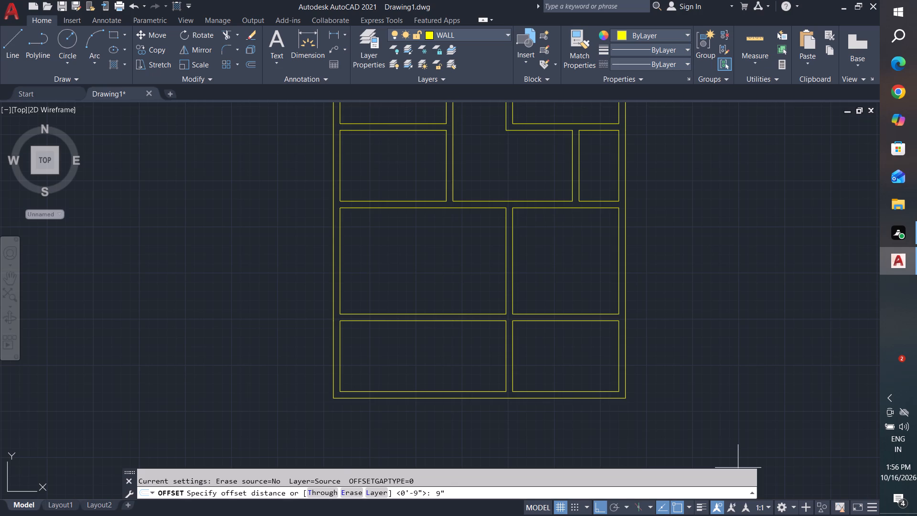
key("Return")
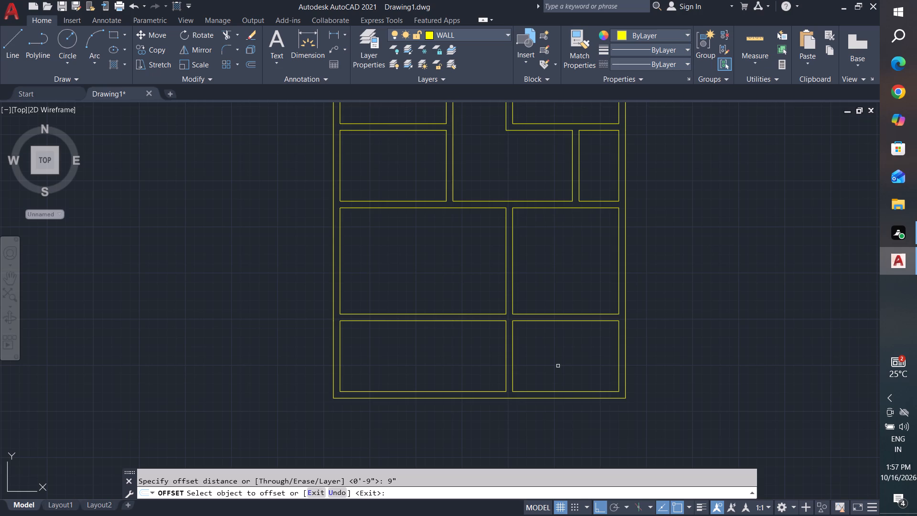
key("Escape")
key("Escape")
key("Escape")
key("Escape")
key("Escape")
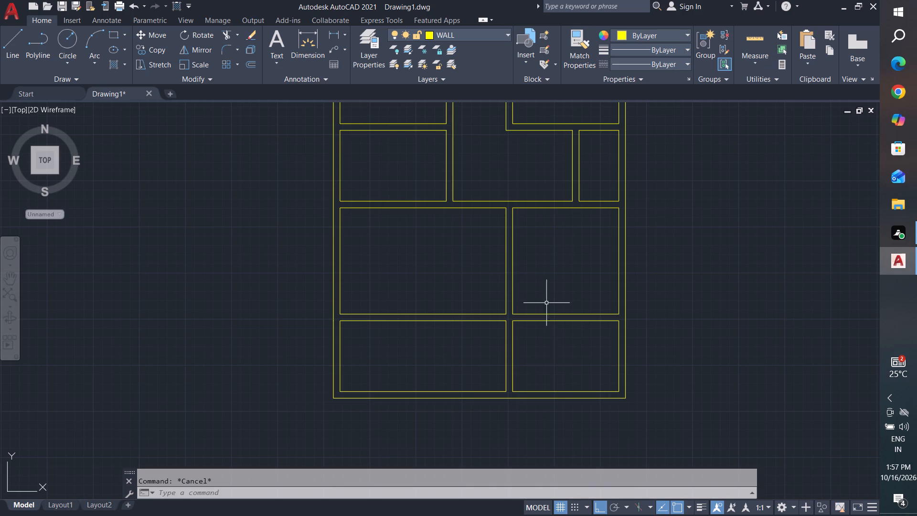
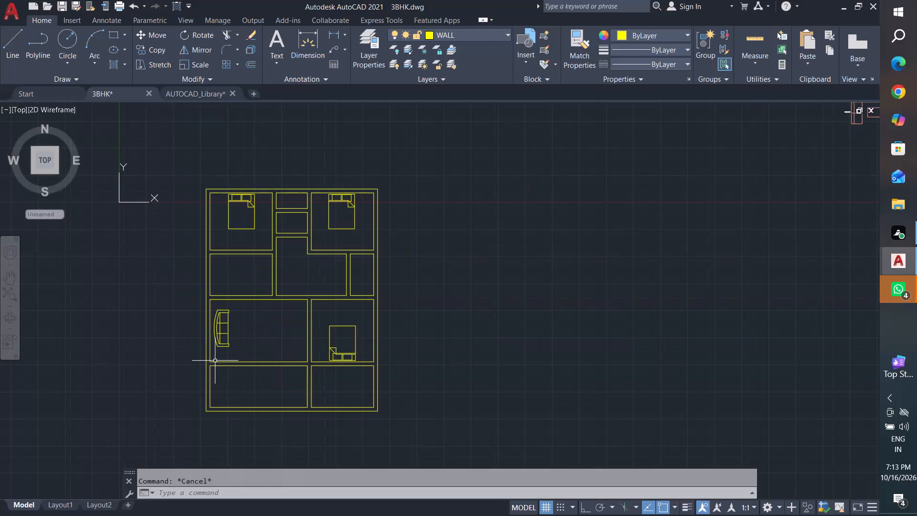
Delete the curved three-seat sofa from the large lower-left room.
scroll(225, 312, "up", 3)
left_click(254, 291)
left_click(192, 384)
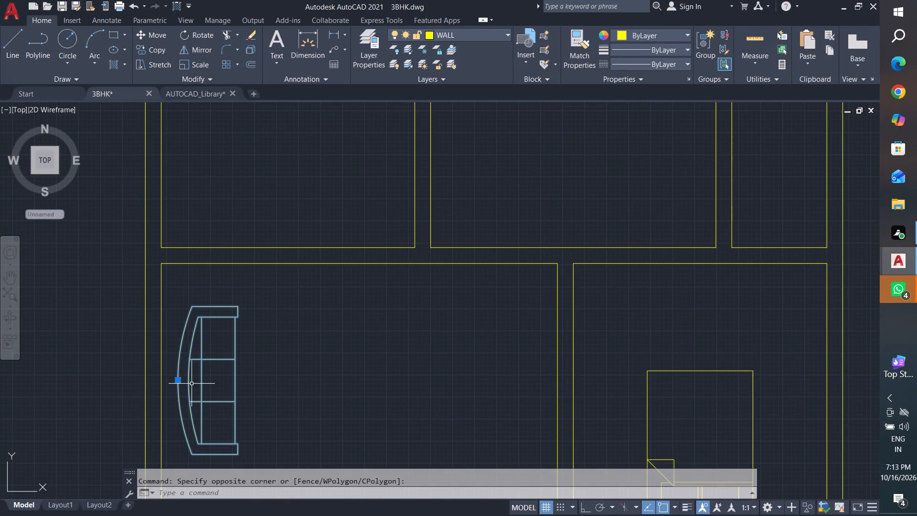
scroll(192, 384, "down", 4)
key("Delete")
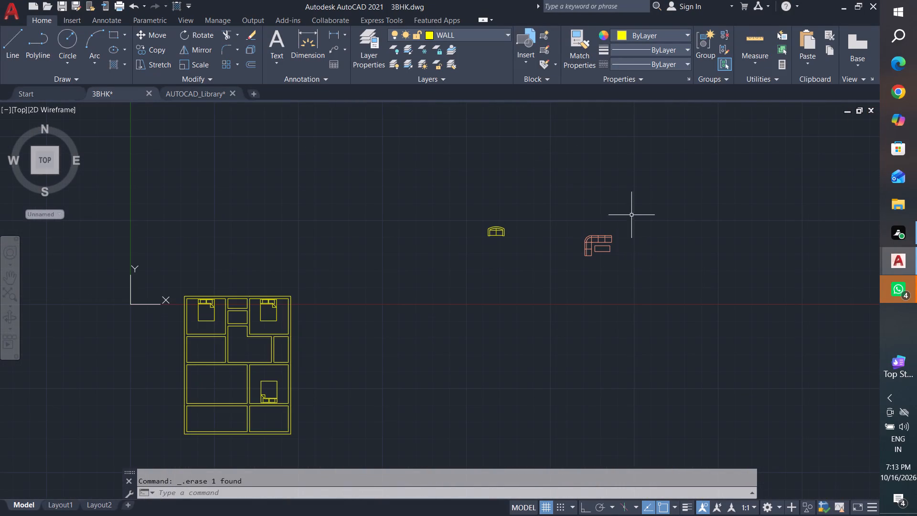
Move the L-shaped sofa set with its table from outside the plan into the upper-left corner area of the large lower-left room.
left_click(631, 215)
left_click(558, 275)
type("m")
key("space")
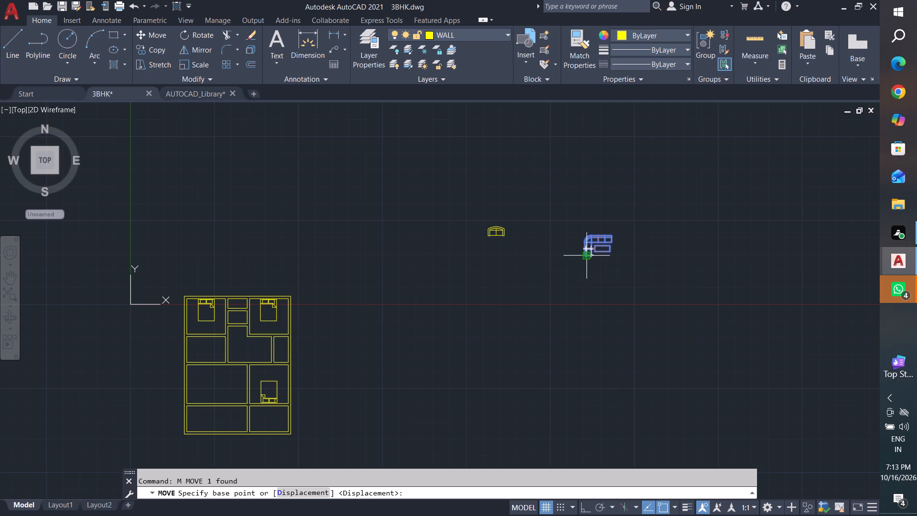
left_click(583, 258)
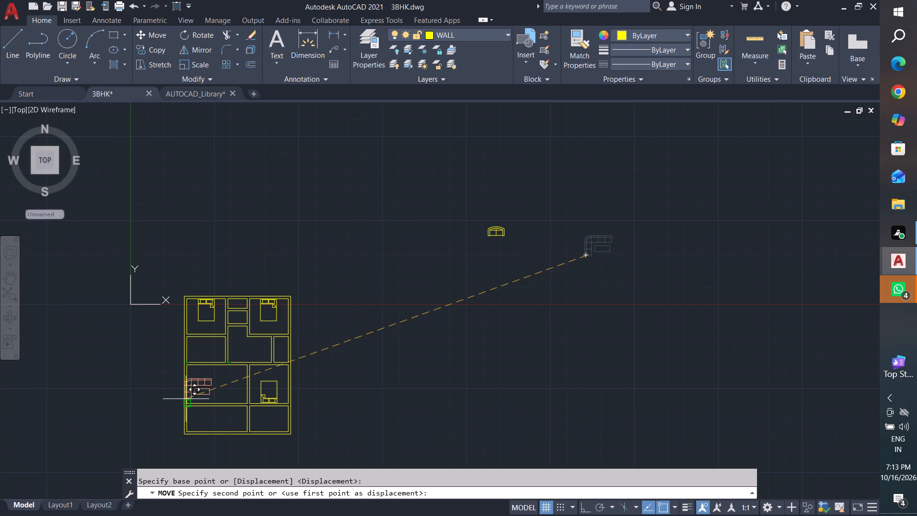
scroll(188, 397, "up", 4)
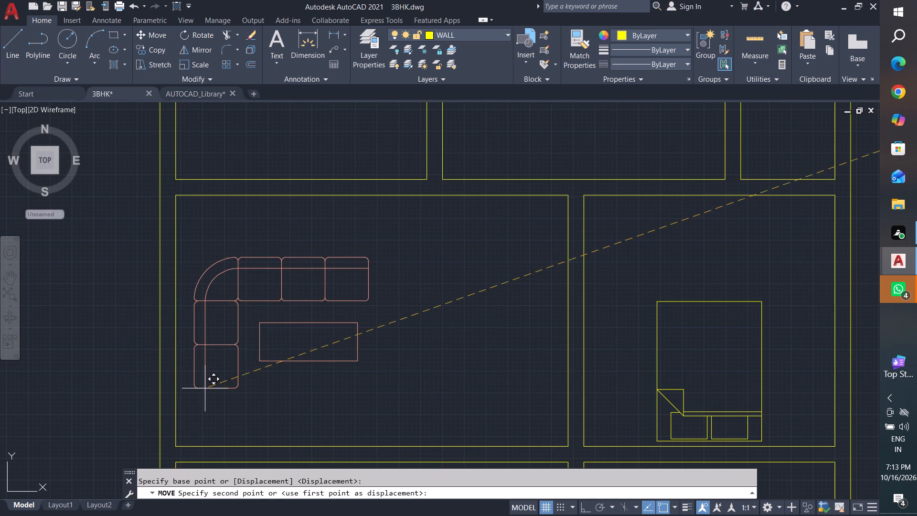
left_click(202, 346)
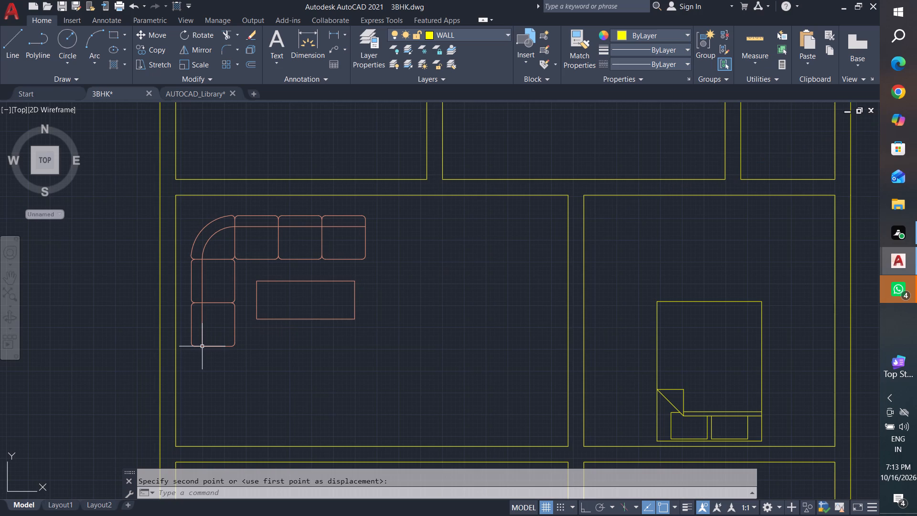
Scale the L-shaped sofa set up slightly from its lower-left corner, keeping it inside the large lower-left room.
middle_click_drag(462, 342, 490, 351)
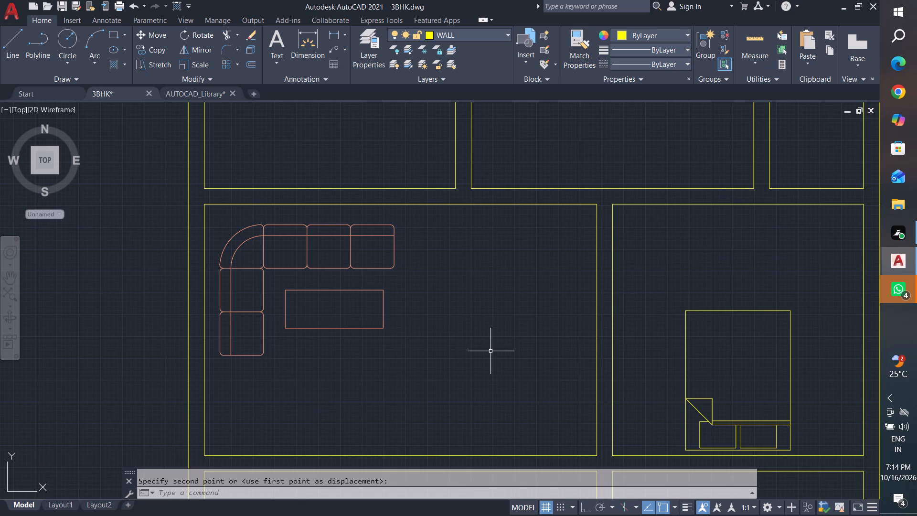
middle_click_drag(404, 333, 629, 364)
key("Escape")
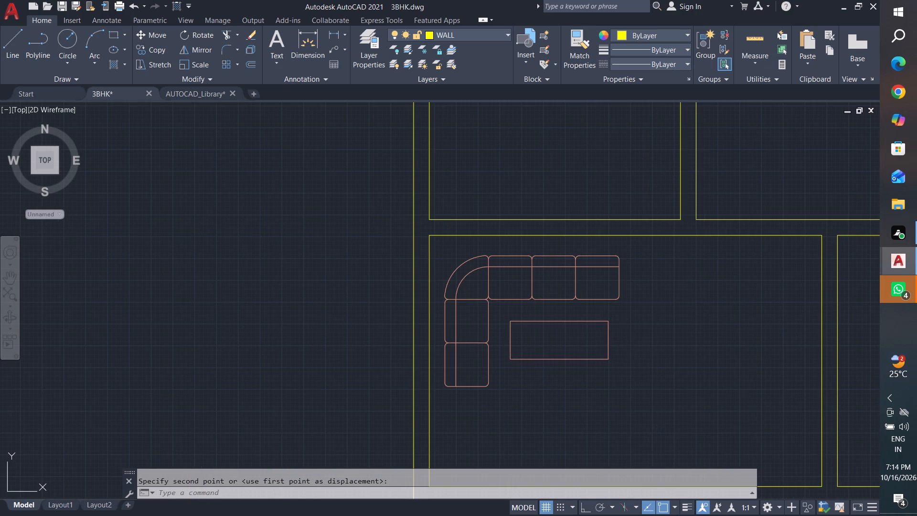
key("Escape")
key("Escape")
left_click_drag(637, 250, 628, 264)
left_click(440, 439)
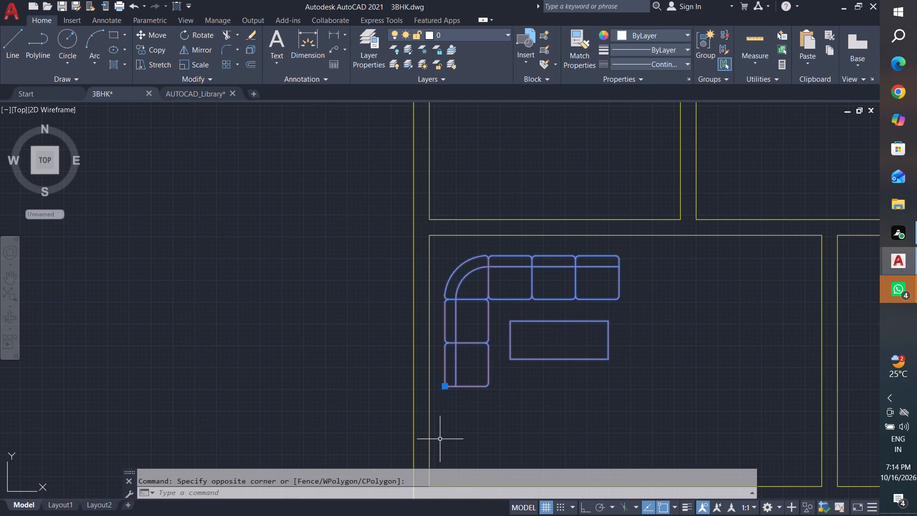
type("sc")
key("space")
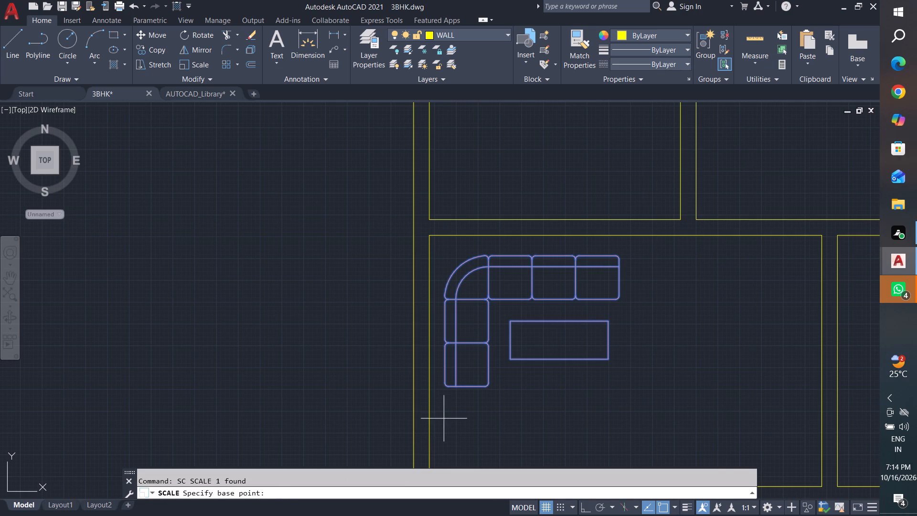
left_click(446, 385)
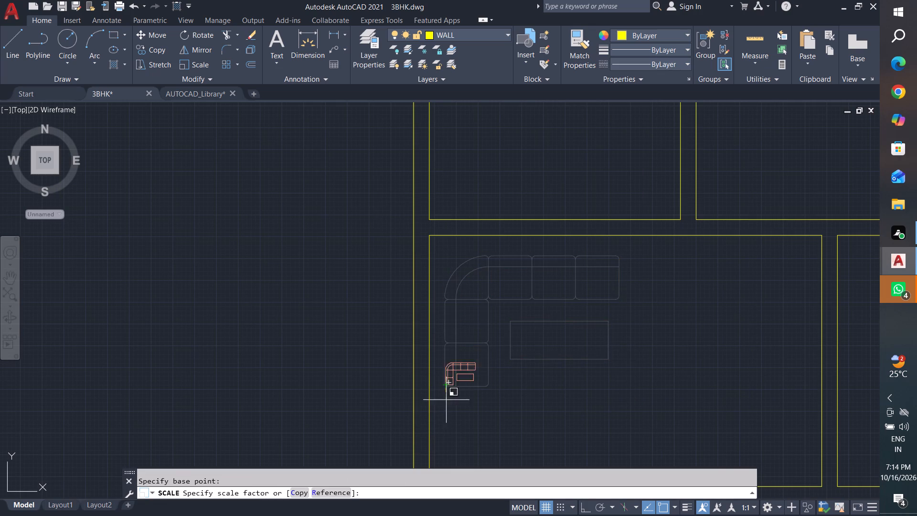
scroll(597, 390, "down", 2)
middle_click(595, 371)
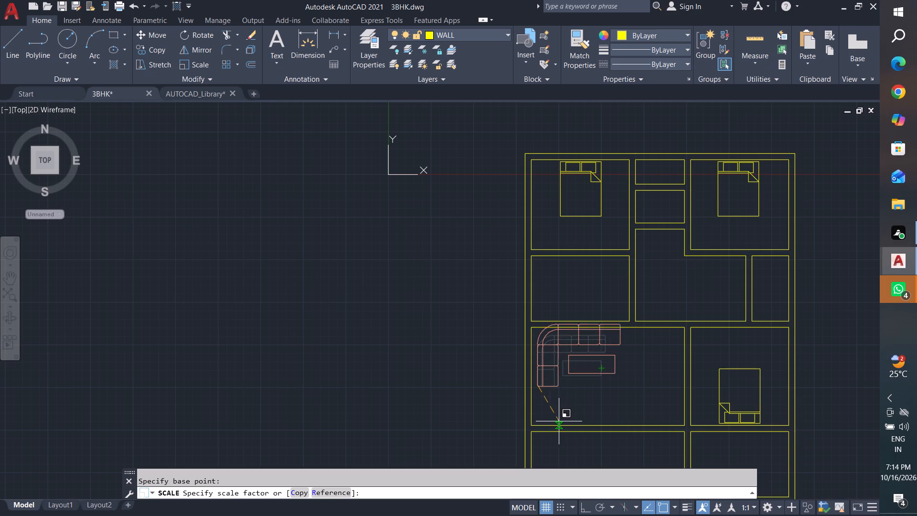
left_click(559, 418)
key("Escape")
key("Escape")
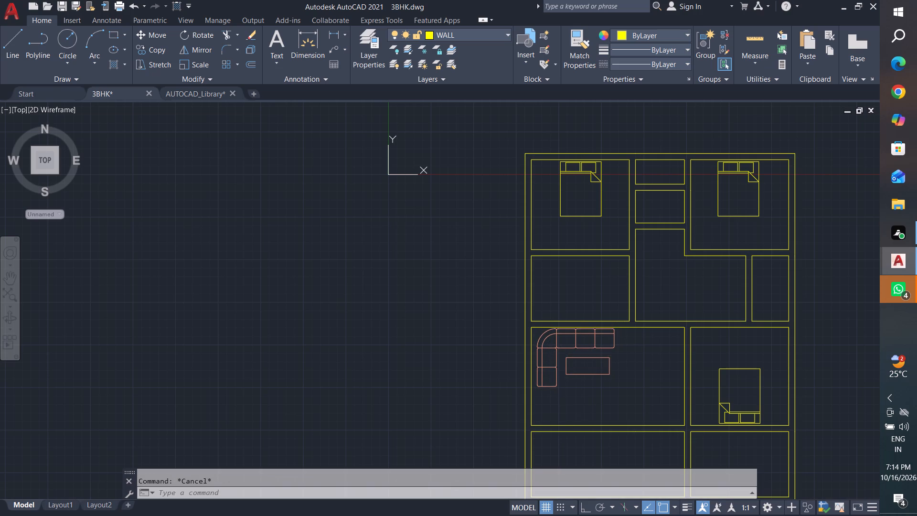
Move the L-shaped sofa set straight down slightly with Ortho on, away from the room's top wall.
left_click(626, 333)
left_click(540, 407)
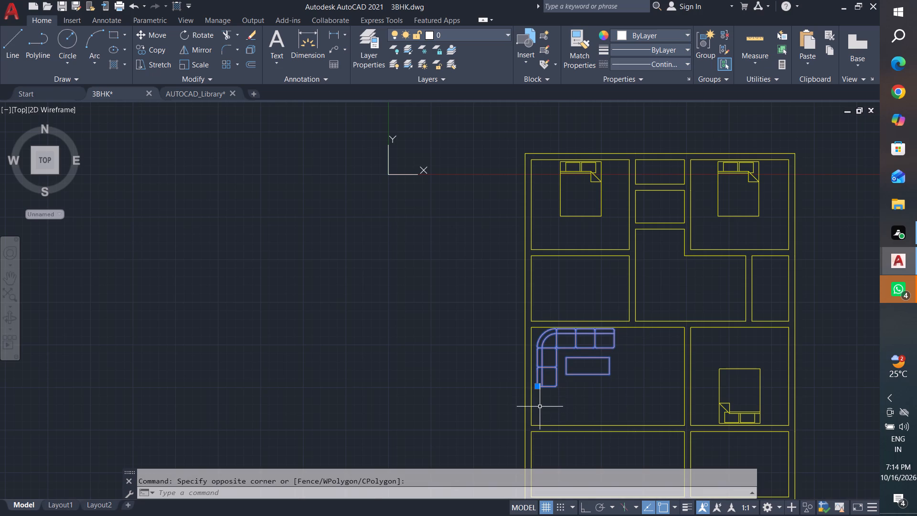
type("m")
key("space")
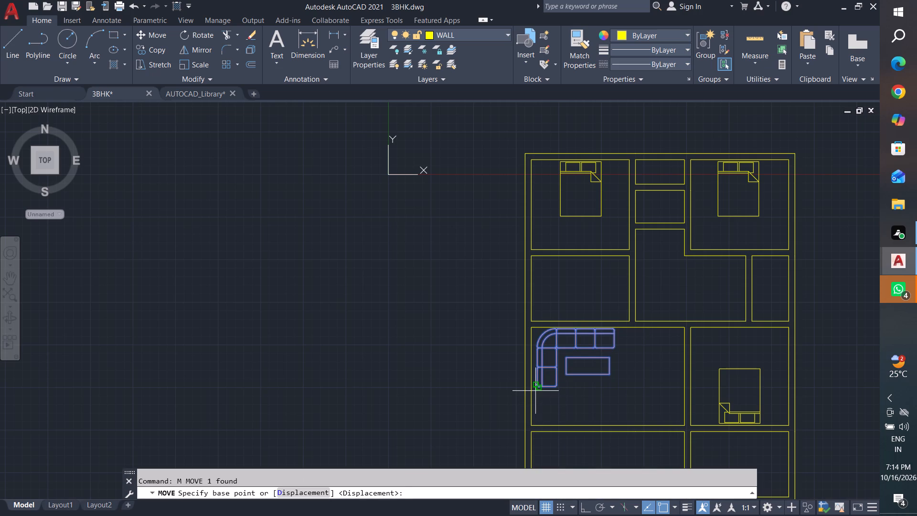
scroll(553, 386, "up", 1)
scroll(623, 400, "up", 2)
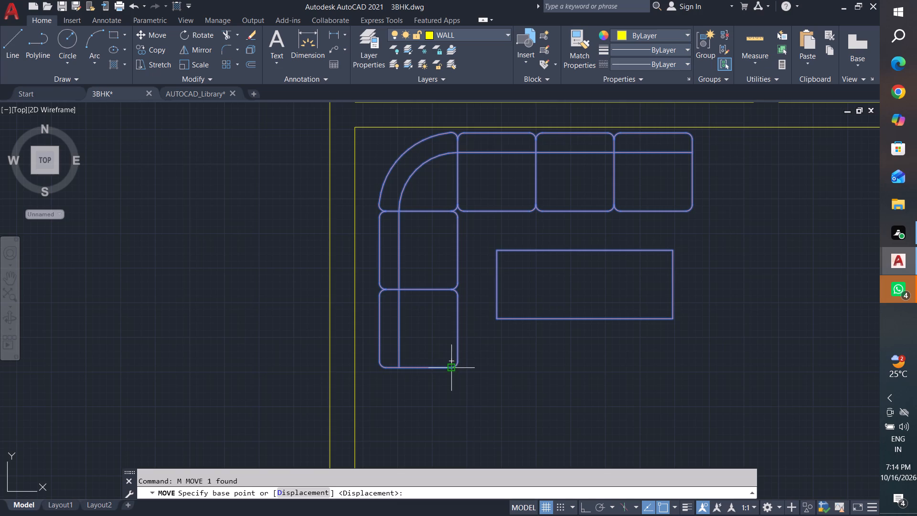
left_click(448, 367)
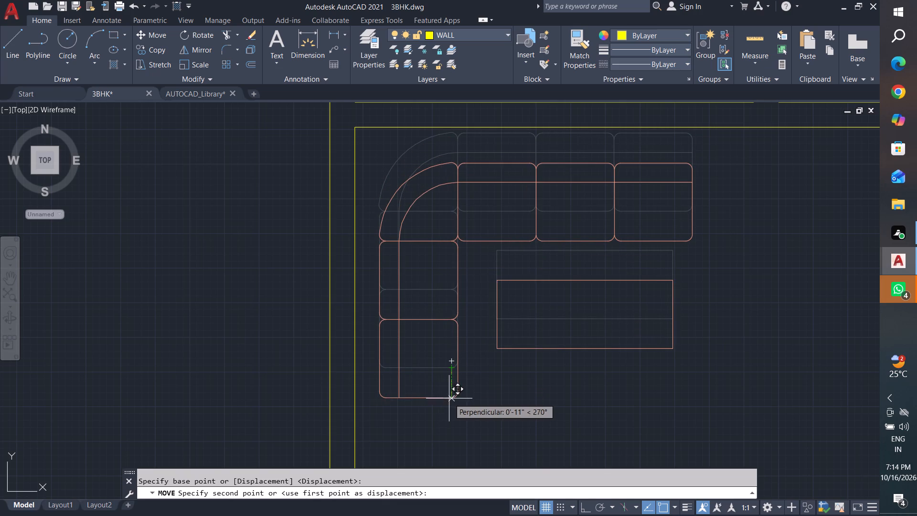
left_click(587, 511)
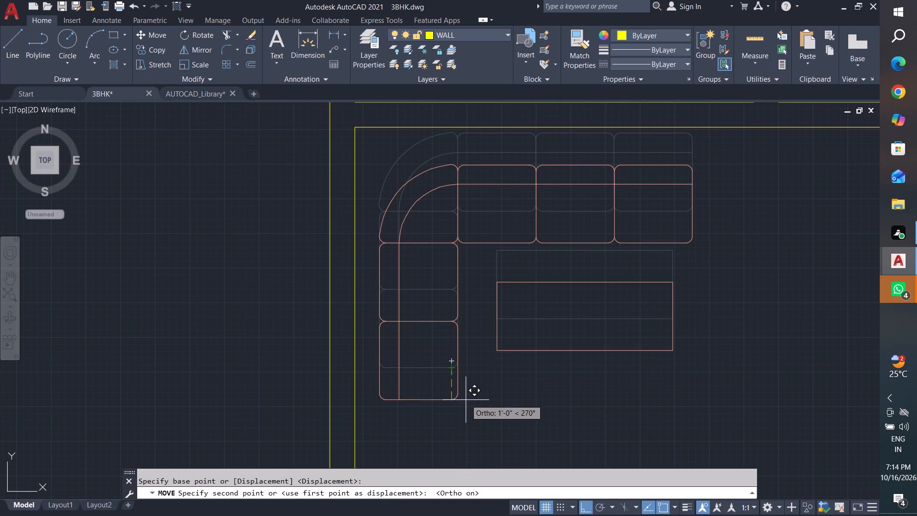
left_click(467, 388)
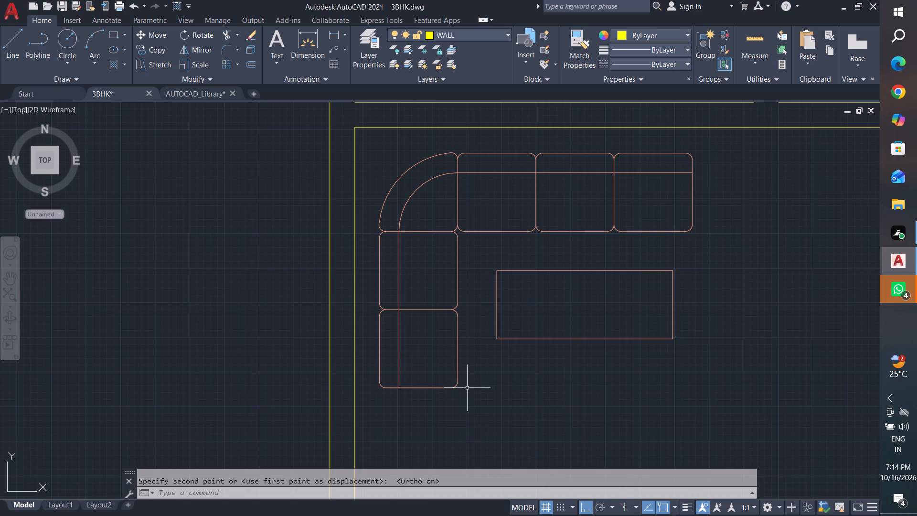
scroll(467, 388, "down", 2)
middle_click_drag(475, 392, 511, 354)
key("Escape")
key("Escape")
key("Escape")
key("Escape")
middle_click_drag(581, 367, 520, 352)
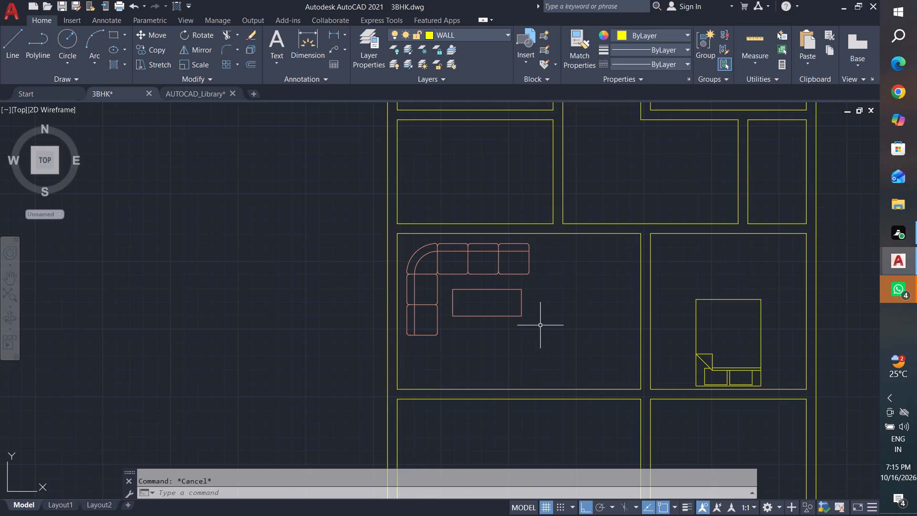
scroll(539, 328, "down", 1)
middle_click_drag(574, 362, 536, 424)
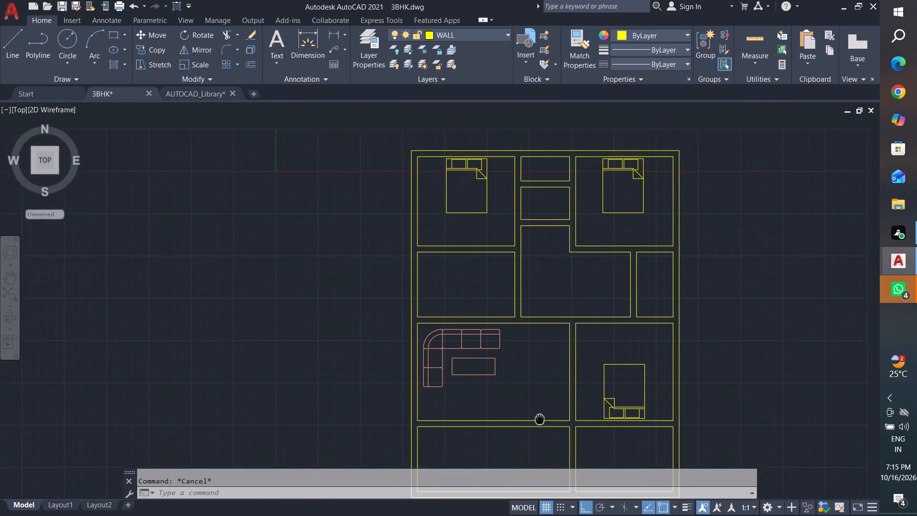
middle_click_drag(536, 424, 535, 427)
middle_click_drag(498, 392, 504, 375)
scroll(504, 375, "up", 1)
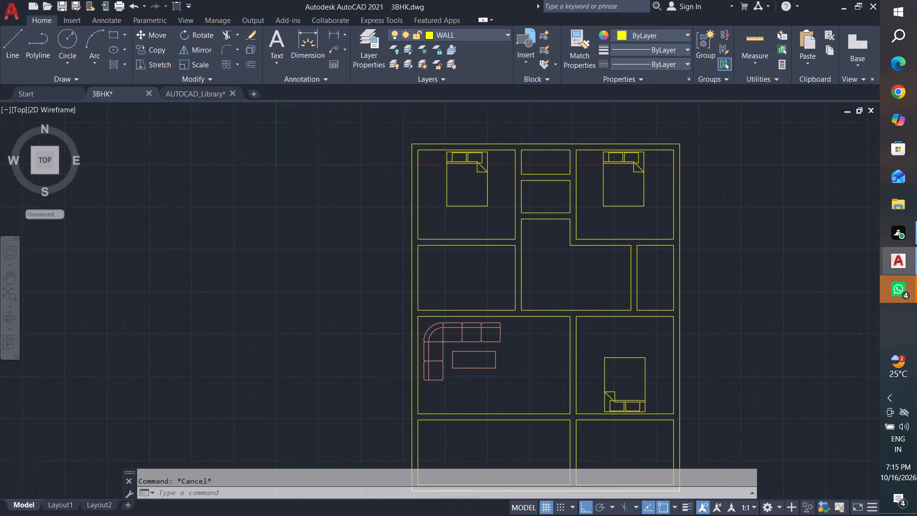
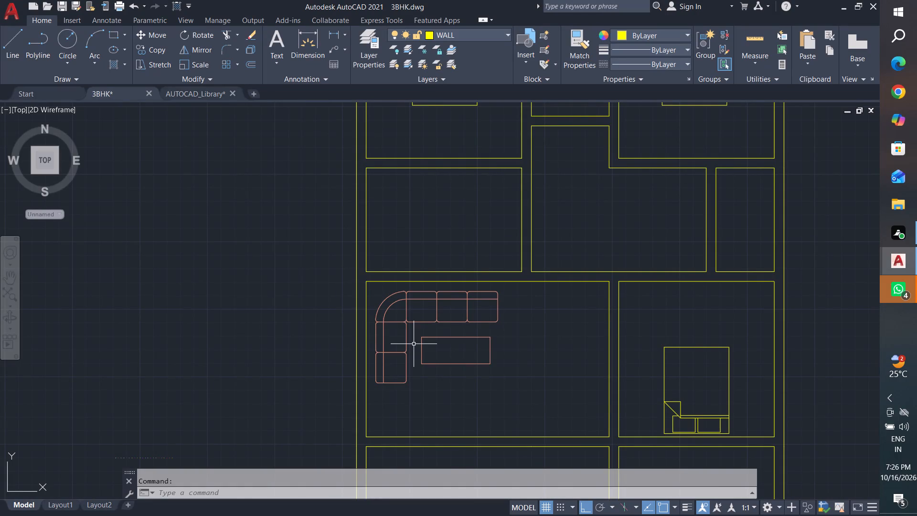
Switch to AUTOCAD_Library.dwg and copy the six-chair dining table with the wood-grain top from the Table & Chair section.
scroll(414, 344, "down", 2)
middle_click_drag(426, 359, 526, 346)
key("Escape")
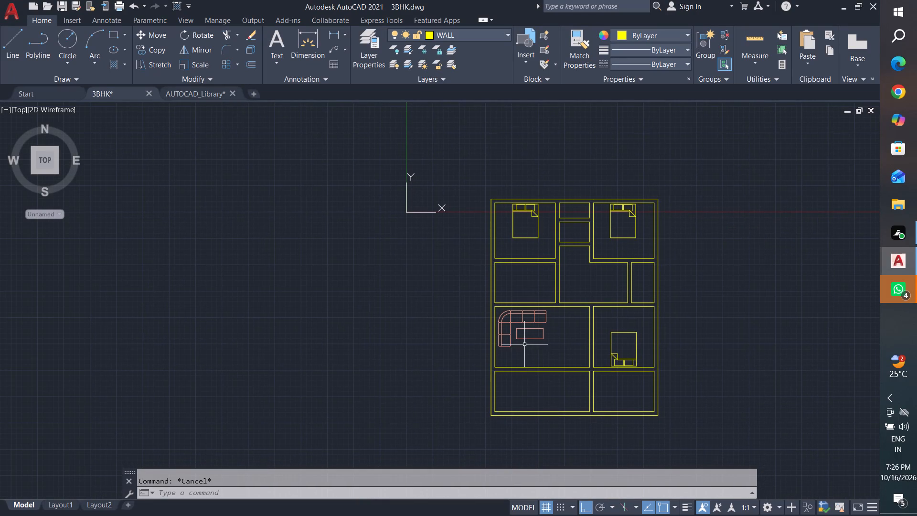
key("Escape")
key("Escape")
left_click(910, 264)
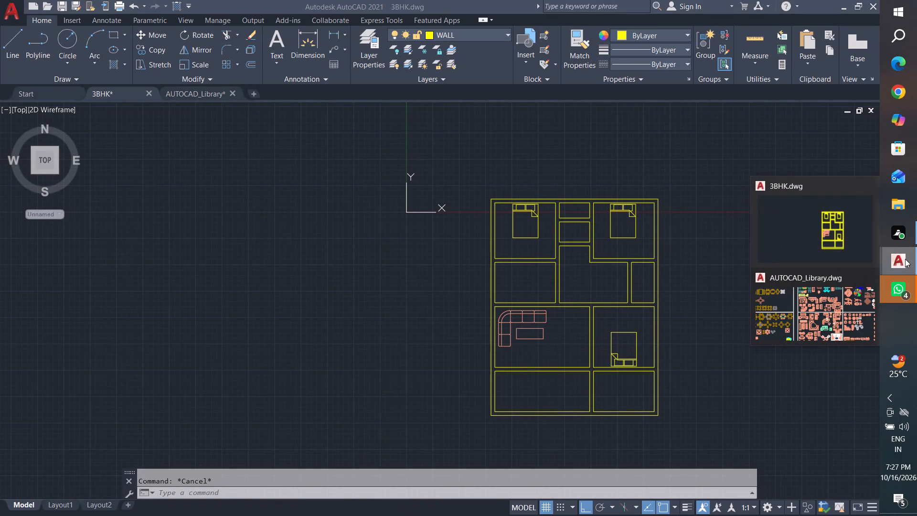
left_click(841, 311)
scroll(446, 305, "down", 1)
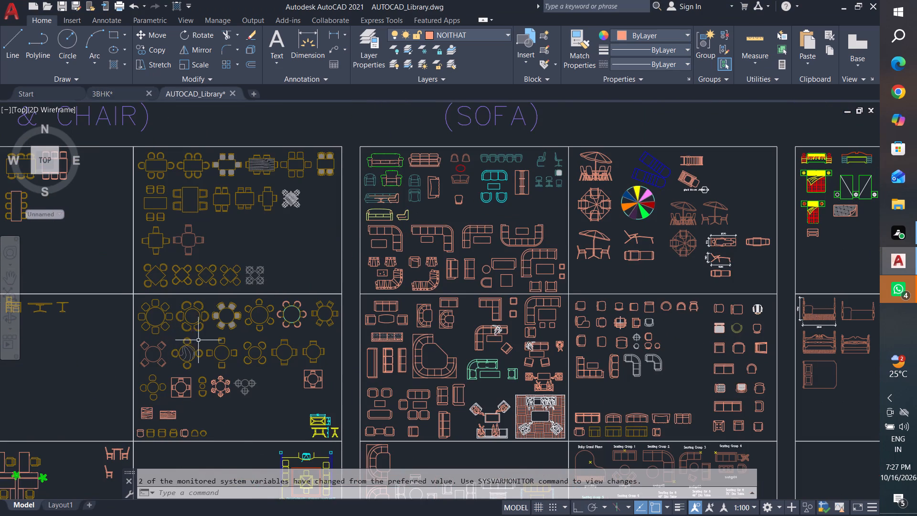
middle_click_drag(207, 340, 534, 343)
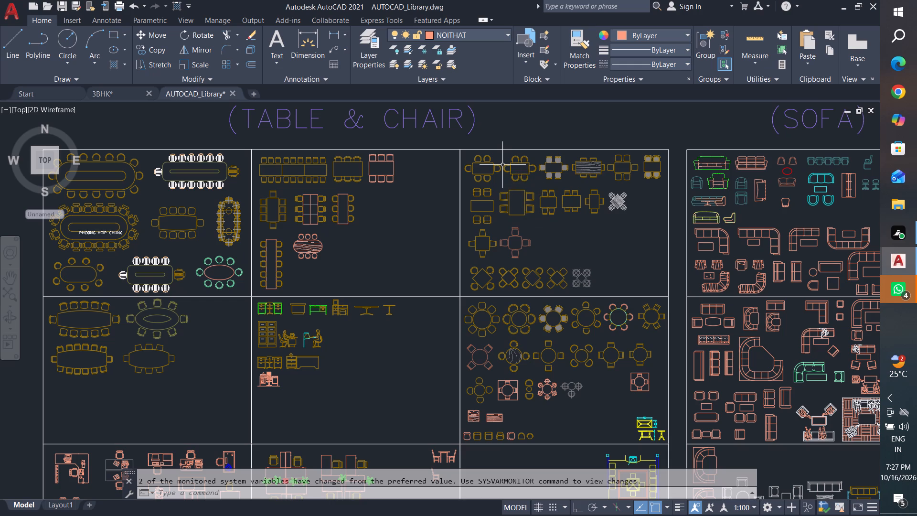
scroll(502, 165, "up", 2)
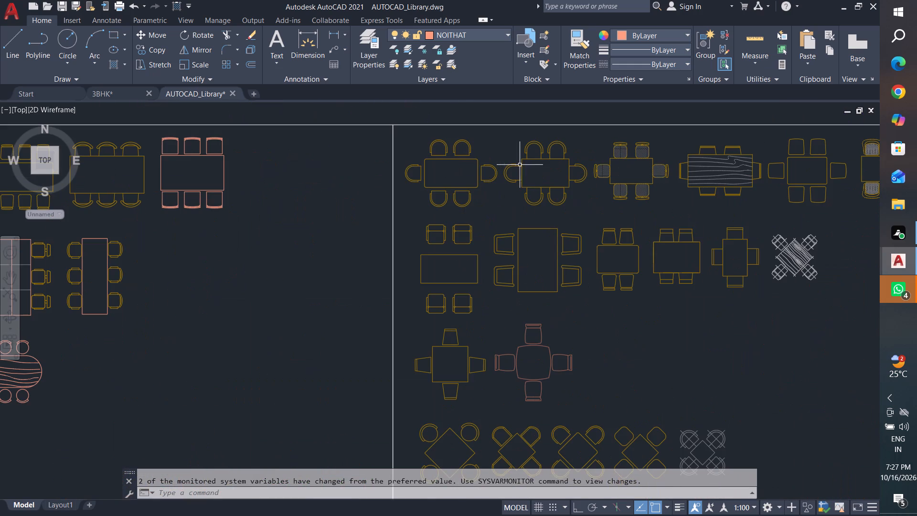
middle_click_drag(656, 215, 551, 252)
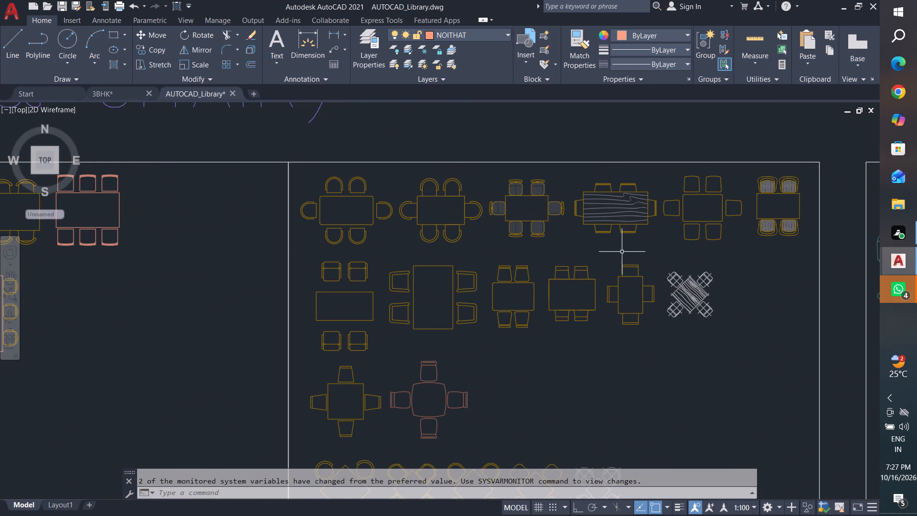
scroll(655, 207, "up", 1)
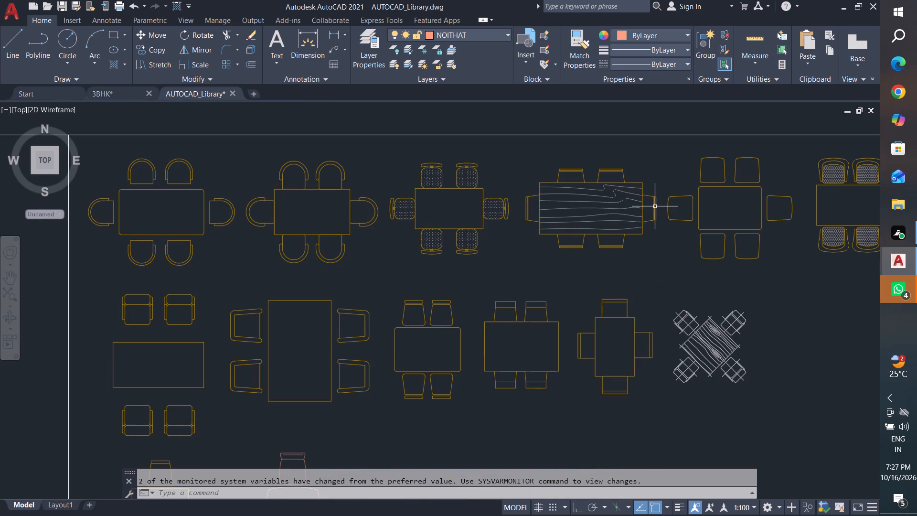
left_click(663, 164)
left_click(518, 253)
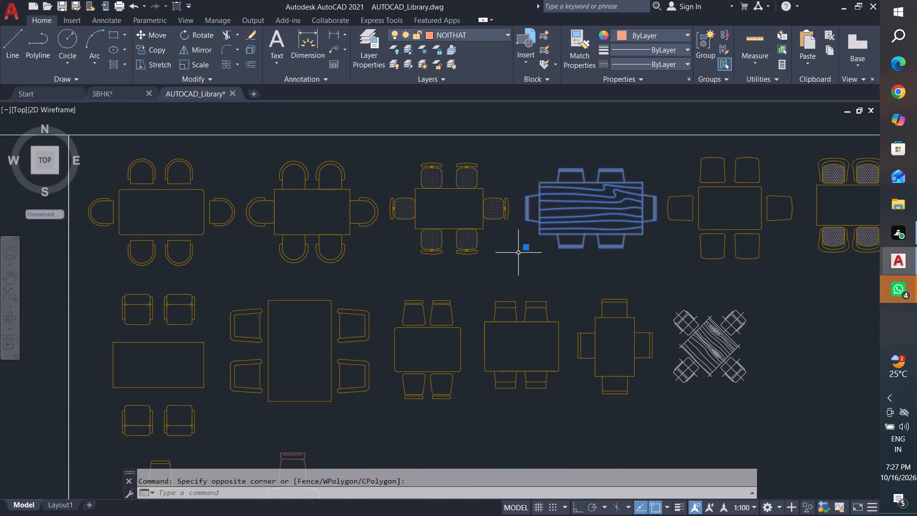
key("ctrl+c")
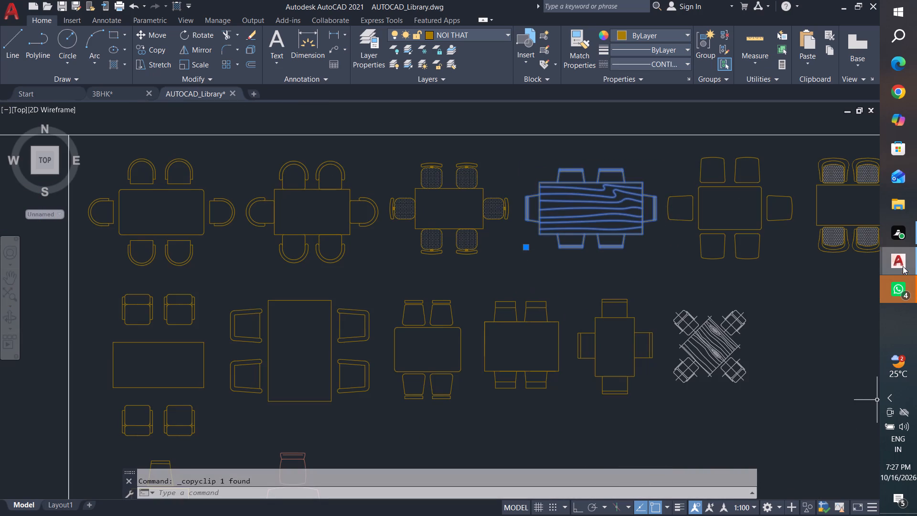
Switch back to 3BHK.dwg and paste the copied dining table set in the empty space to the right of the plan.
left_click(795, 229)
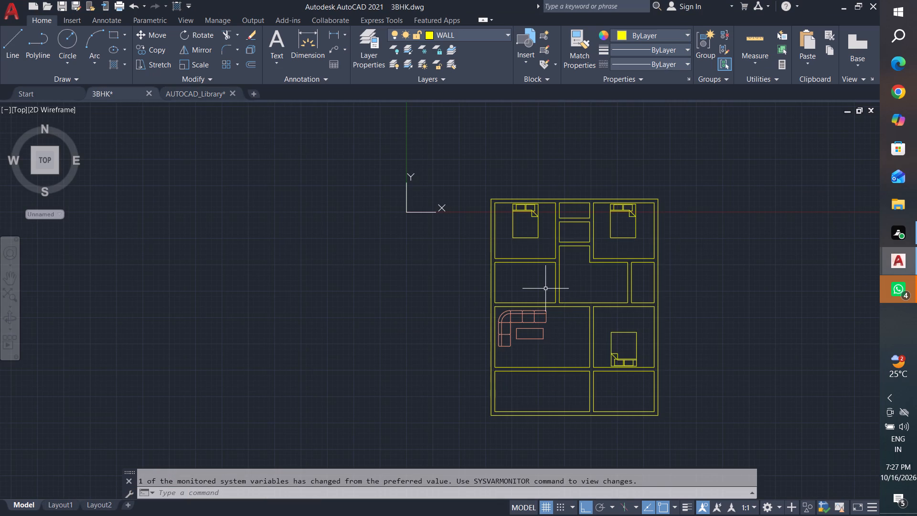
key("ctrl+c")
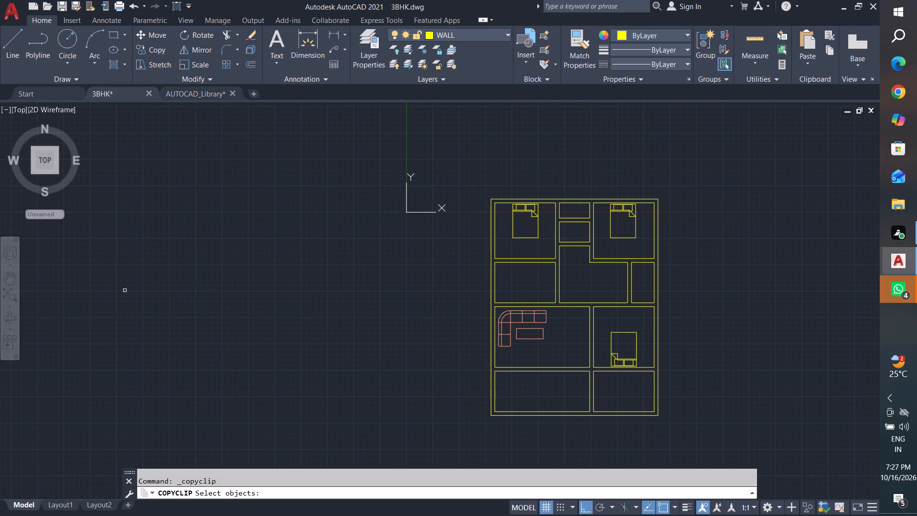
key("ctrl+v")
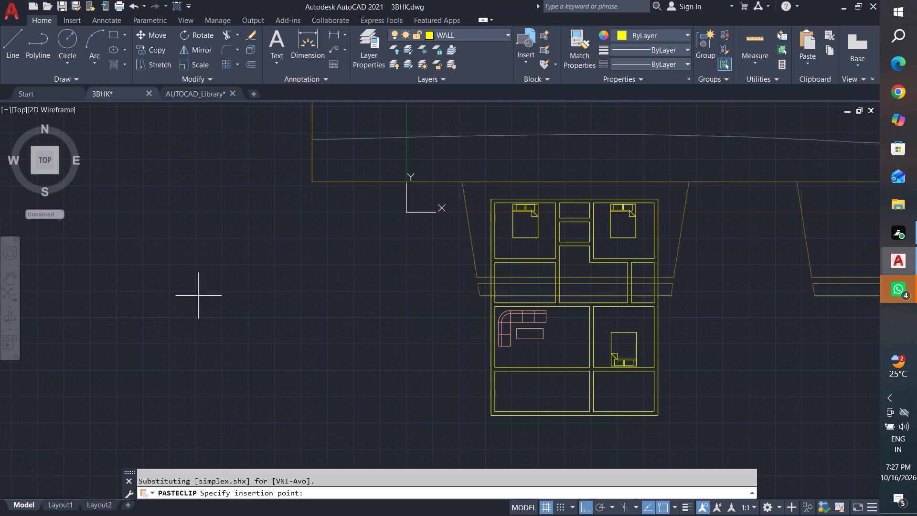
scroll(226, 352, "down", 7)
left_click(332, 339)
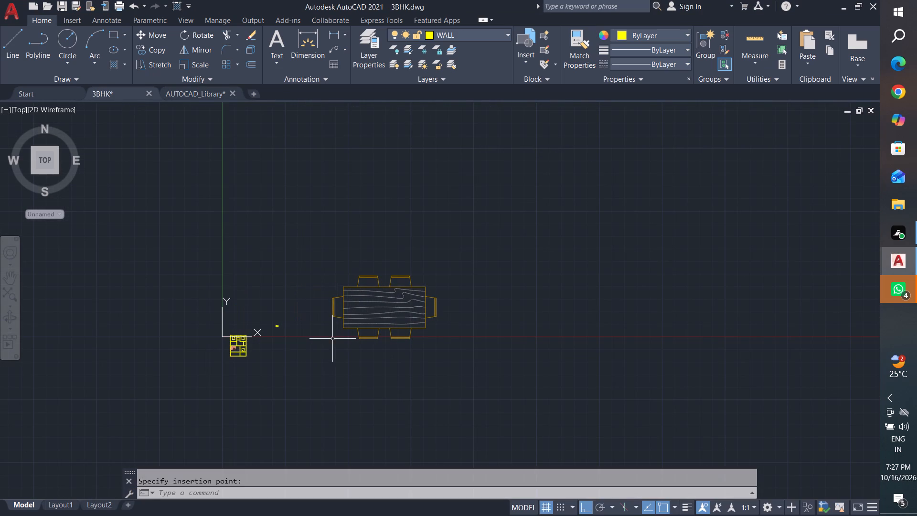
key("Escape")
key("Escape")
key("Escape")
Scale the oversized dining table set down to a small fraction of its size, using a base point on its left-hand chair.
left_click(468, 261)
left_click(308, 362)
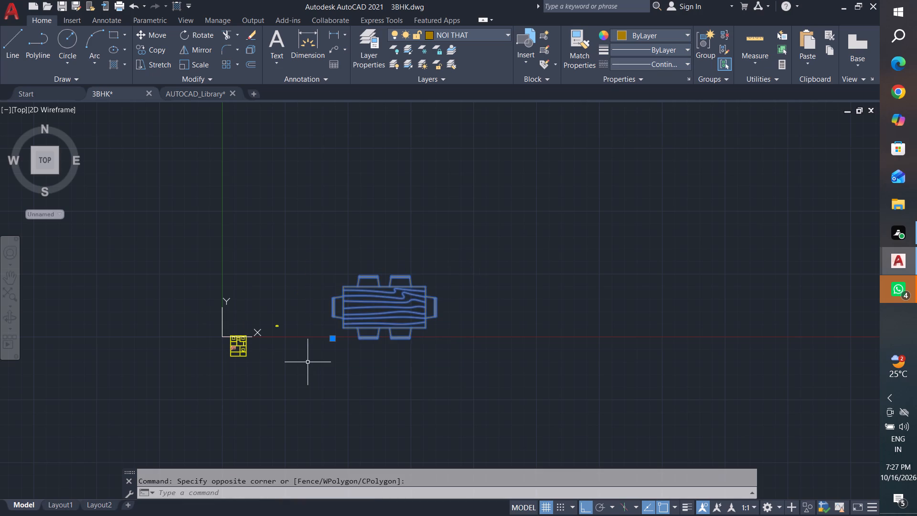
type("sc")
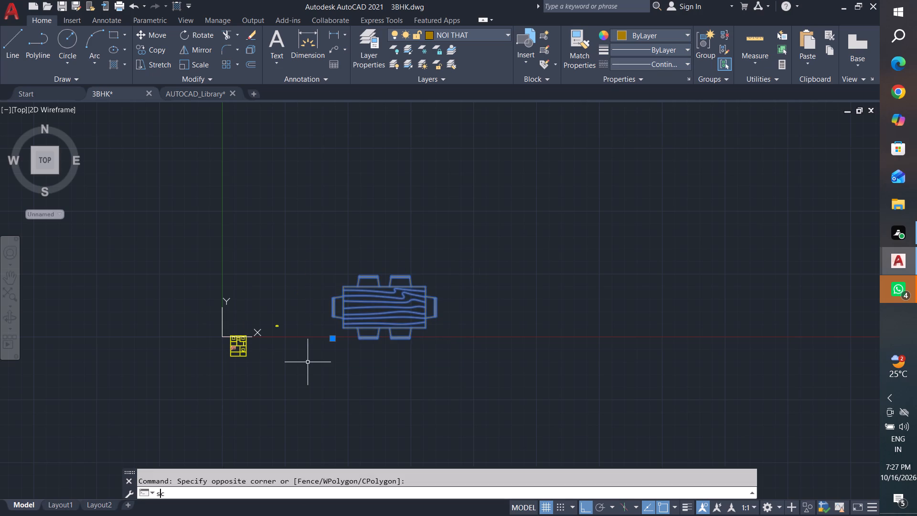
key("Return")
left_click(330, 316)
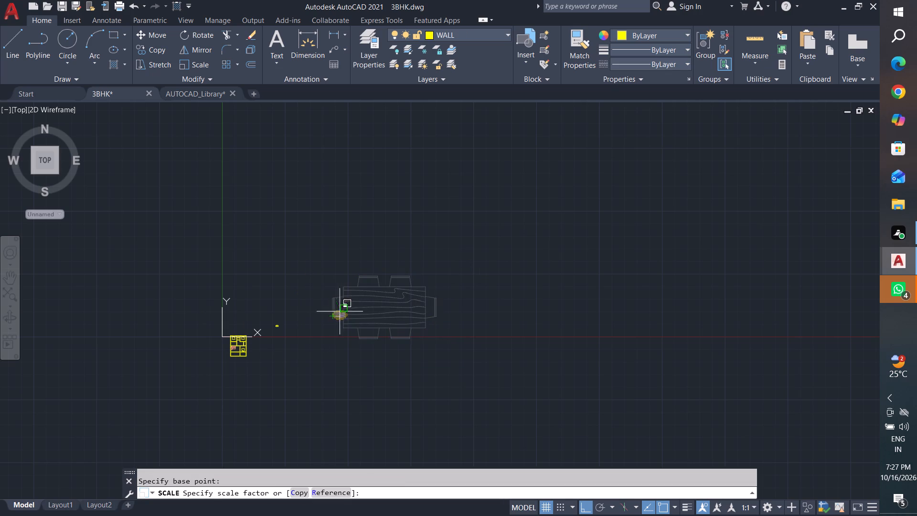
scroll(344, 311, "up", 4)
scroll(344, 311, "down", 5)
middle_click_drag(344, 311, 362, 307)
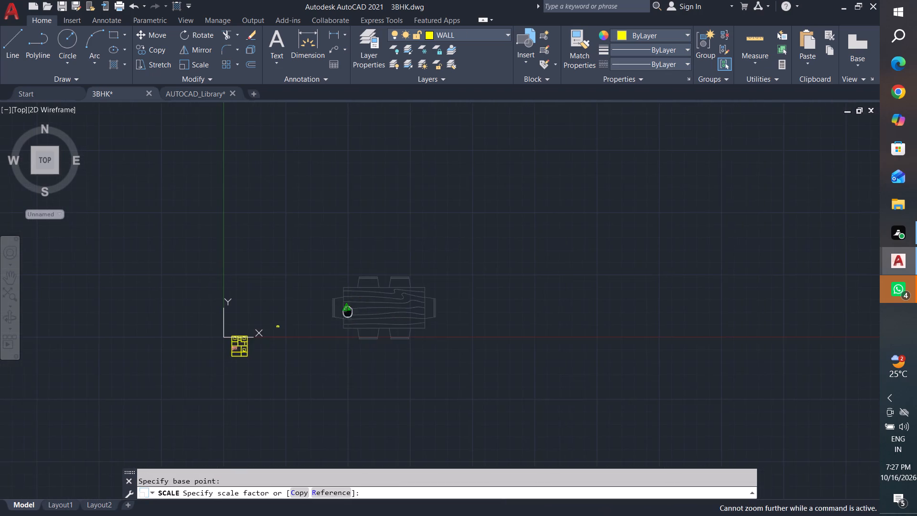
middle_click_drag(362, 307, 548, 294)
scroll(548, 294, "up", 3)
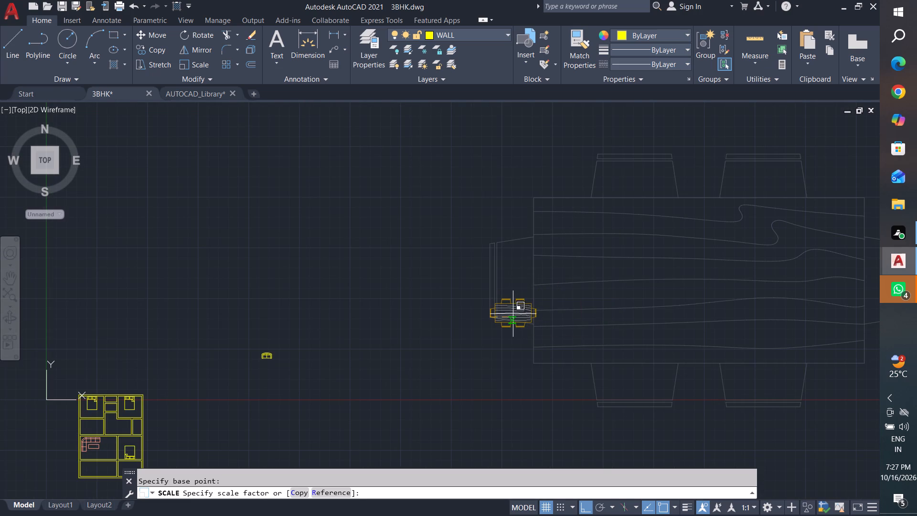
left_click(513, 314)
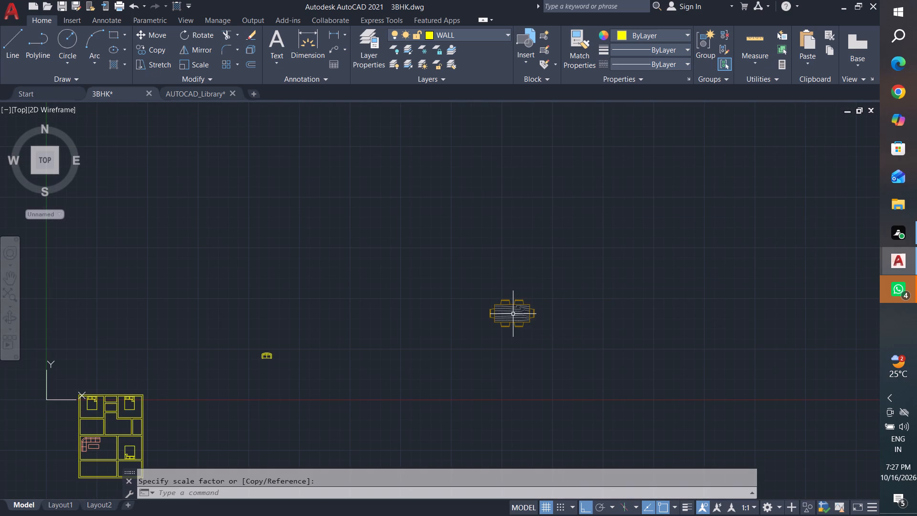
middle_click_drag(557, 334, 756, 283)
key("Escape")
key("Escape")
Scale the dining table set down again to a bit under half size from the tabletop's upper-left corner.
left_click_drag(746, 236, 736, 250)
left_click(654, 306)
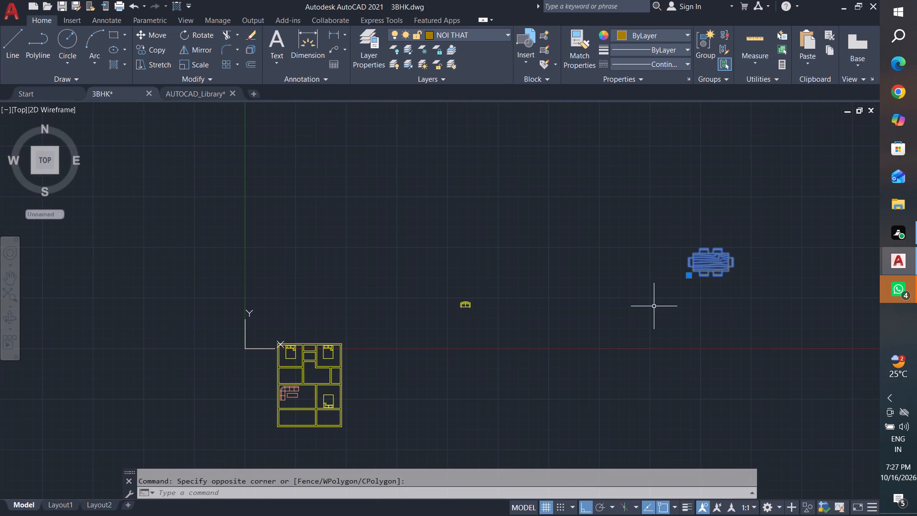
type("sc")
key("Return")
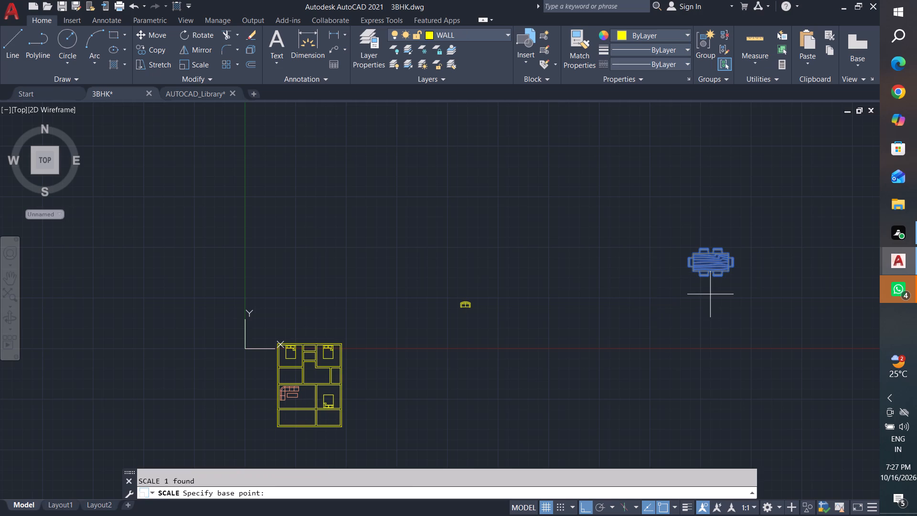
scroll(710, 294, "up", 1)
scroll(747, 247, "up", 2)
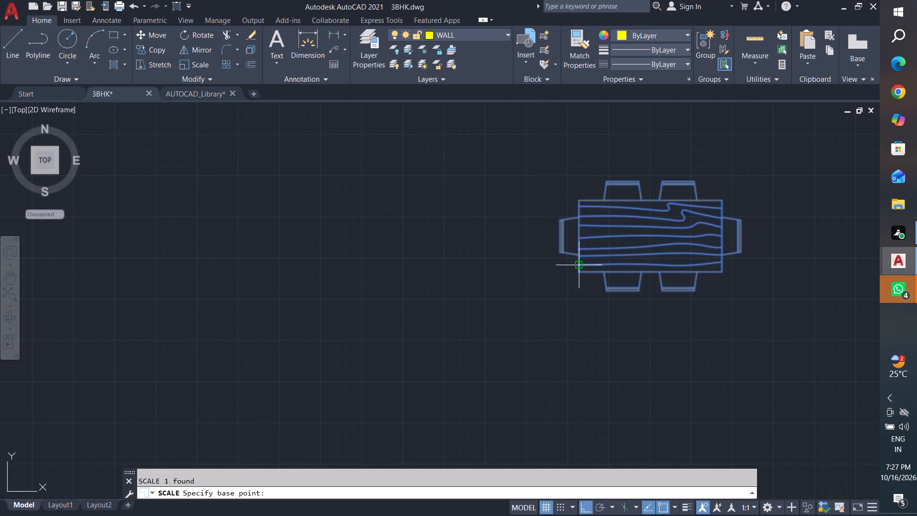
left_click(580, 202)
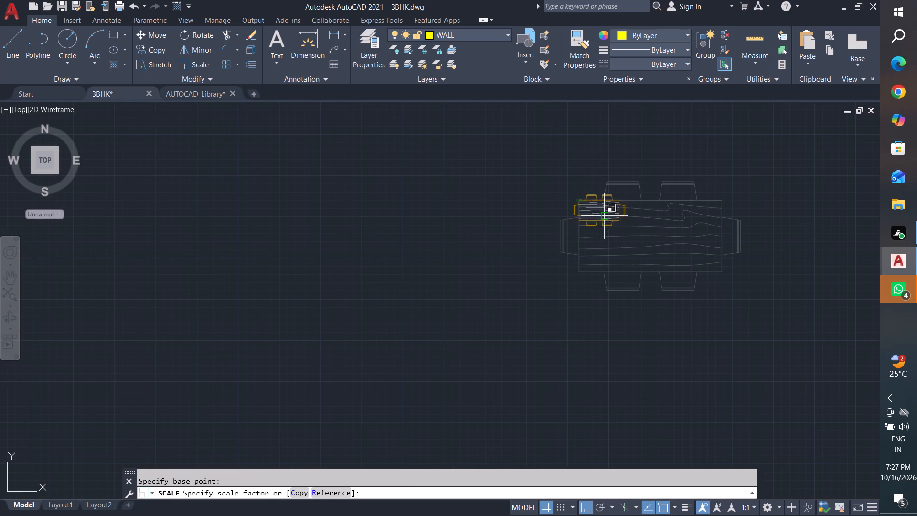
left_click(613, 216)
key("Escape")
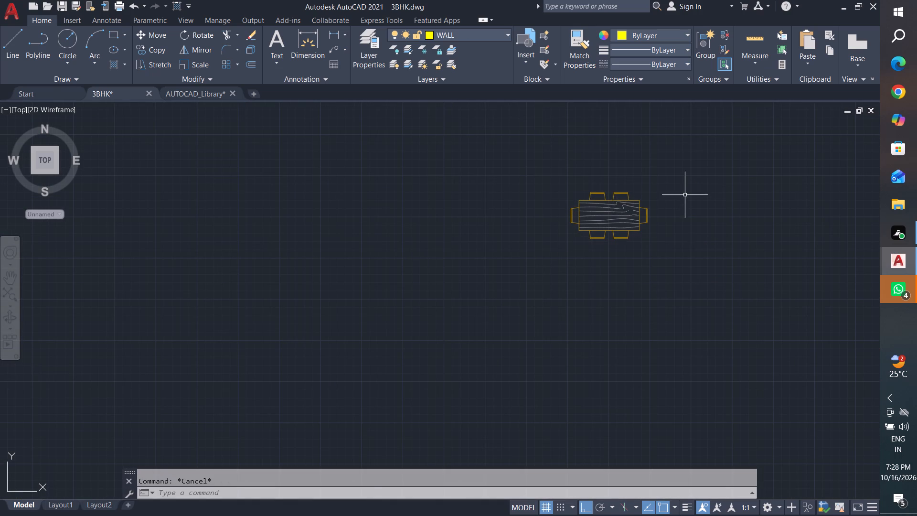
key("Escape")
key("Escape")
Move the dining table set, with Ortho off, from outside the plan into the wide lower part of the central L-shaped room.
left_click(688, 171)
left_click(554, 255)
key("m")
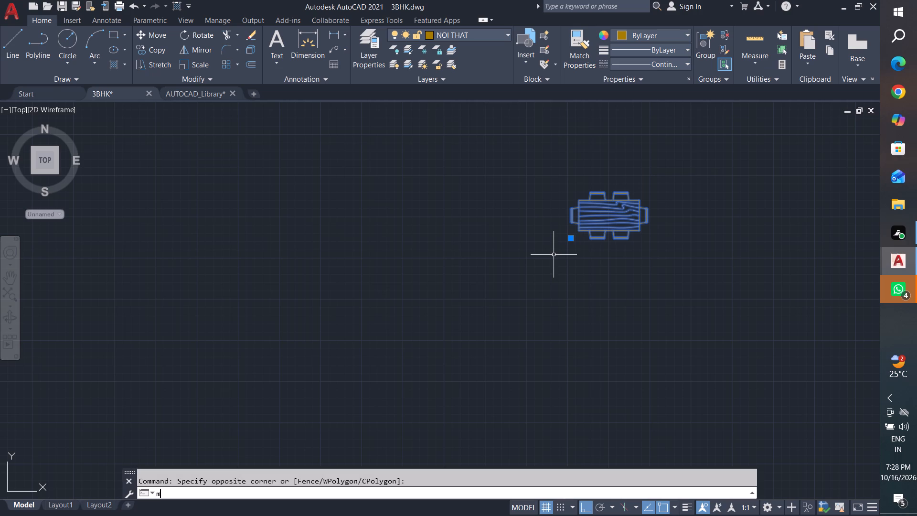
key("space")
left_click(648, 223)
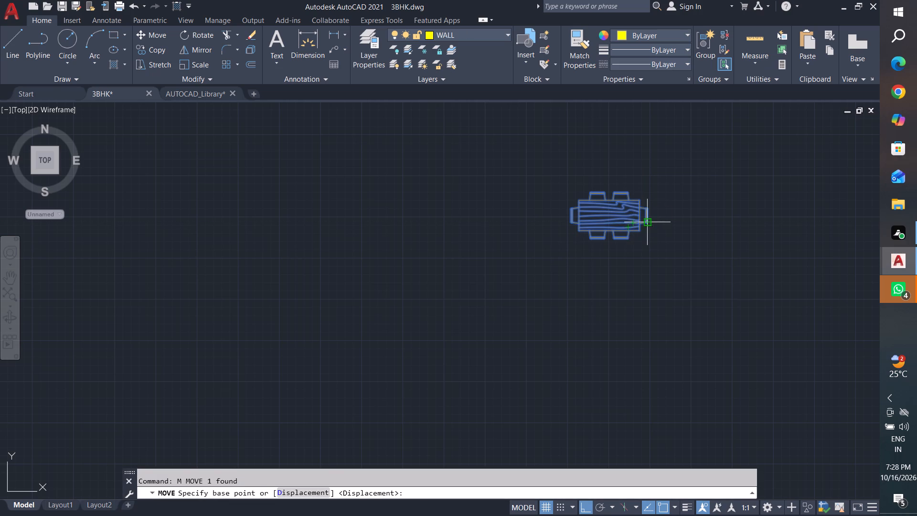
scroll(769, 239, "down", 5)
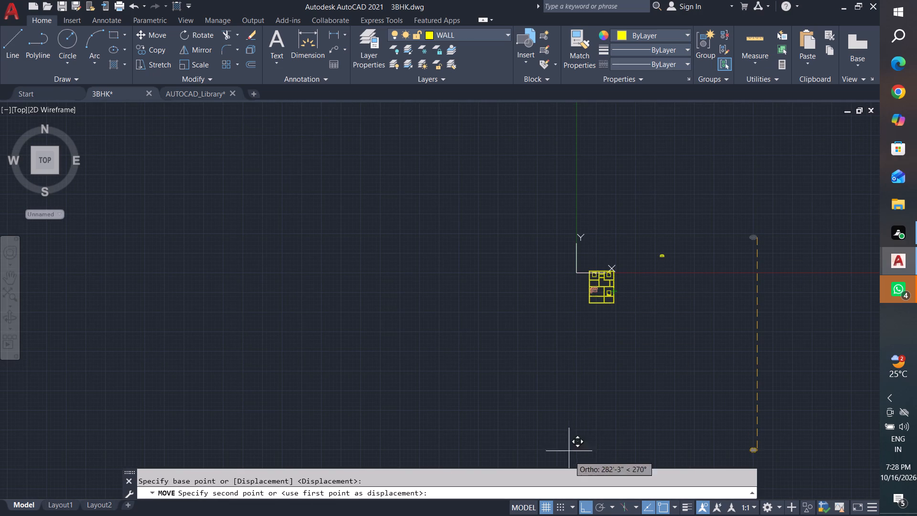
left_click(583, 506)
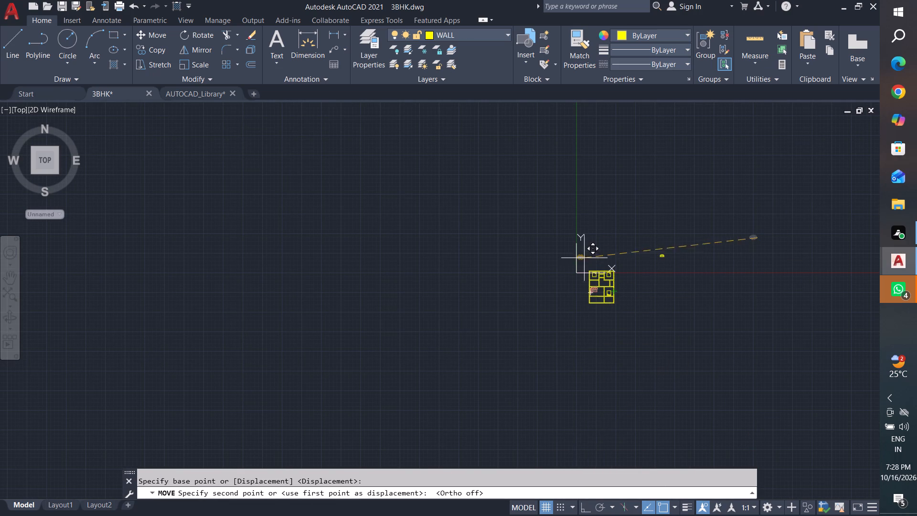
scroll(584, 257, "up", 4)
scroll(715, 426, "up", 1)
middle_click_drag(706, 415, 551, 273)
scroll(553, 278, "up", 3)
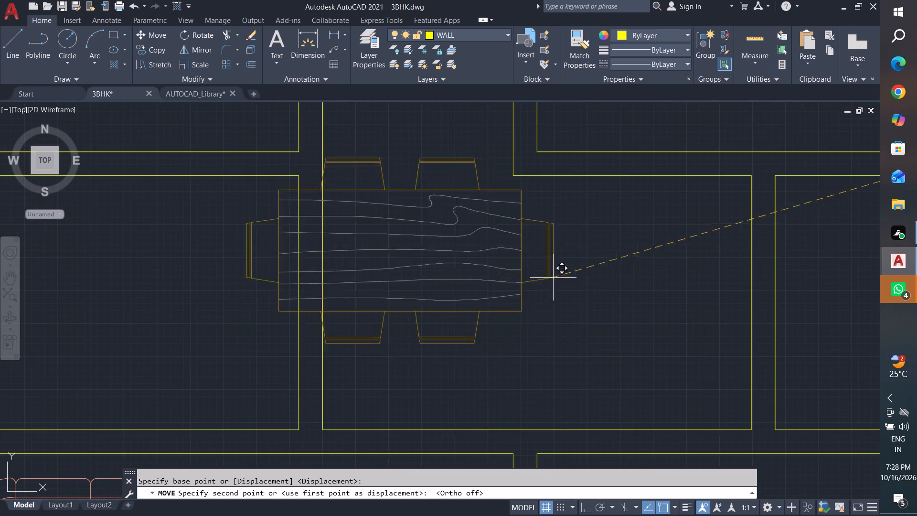
left_click(694, 329)
key("Escape")
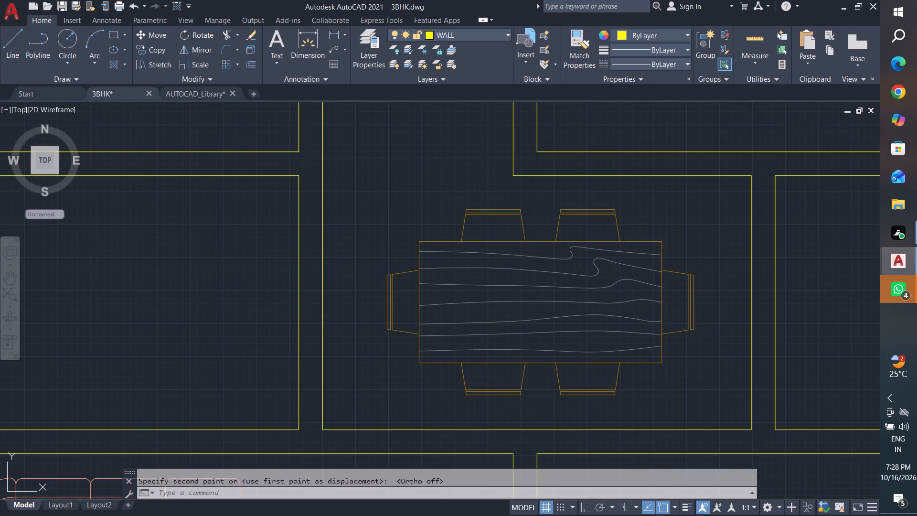
key("Escape")
key("Escape")
Scale the dining table set down slightly from the tabletop's upper-left corner, leaving more clearance to the central room's walls.
left_click_drag(722, 197, 720, 207)
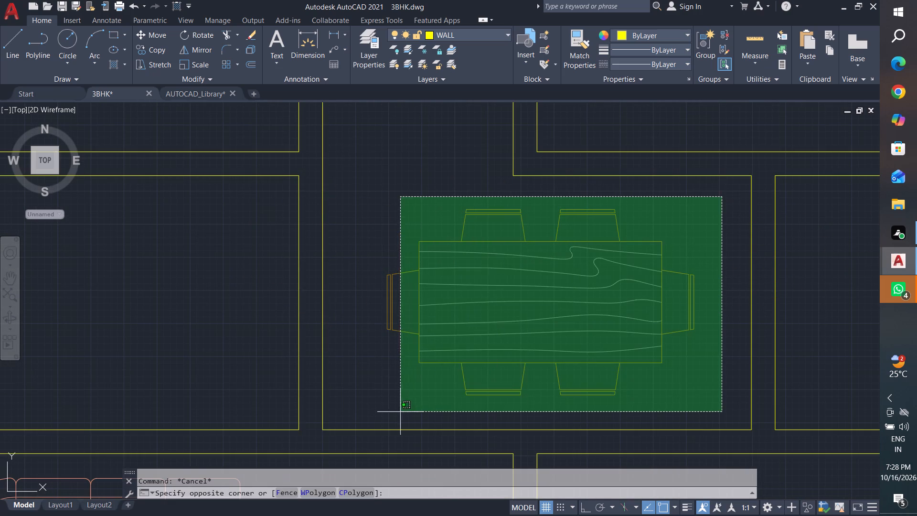
left_click(384, 411)
type("sc")
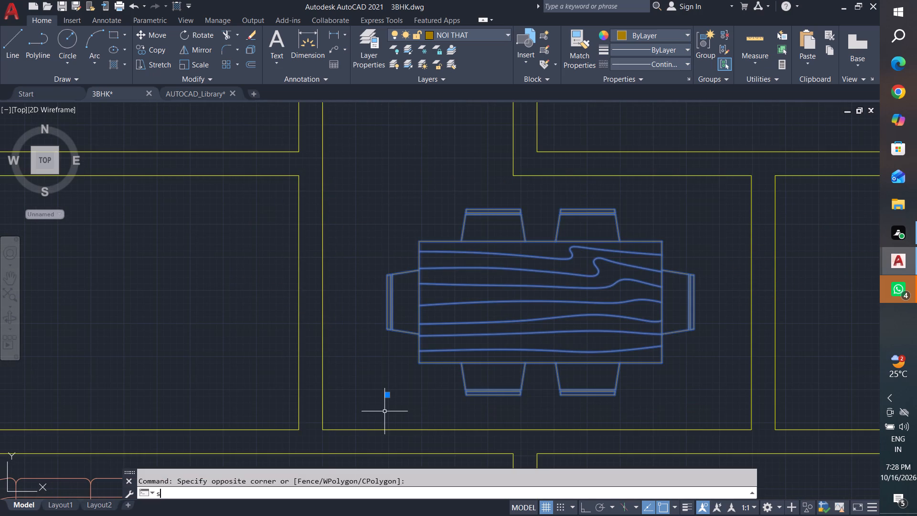
key("space")
left_click(418, 242)
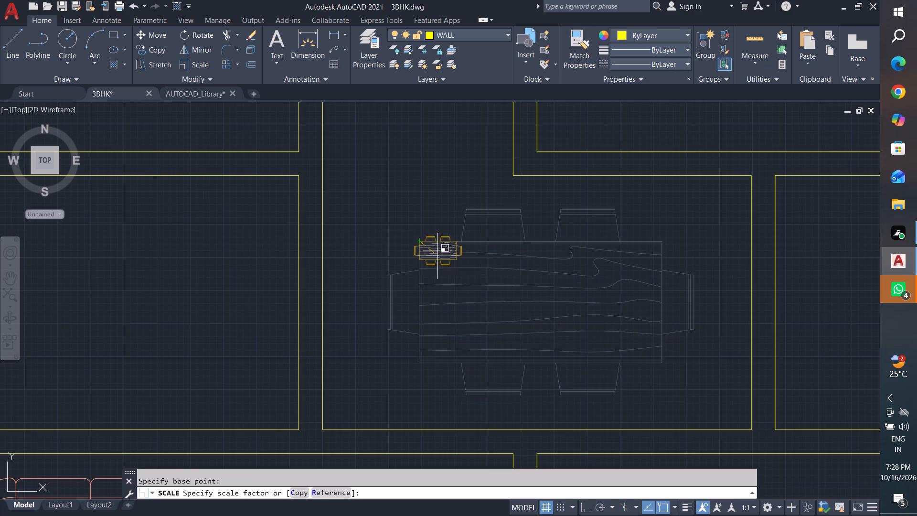
left_click(539, 285)
key("Escape")
key("Escape")
key("Escape")
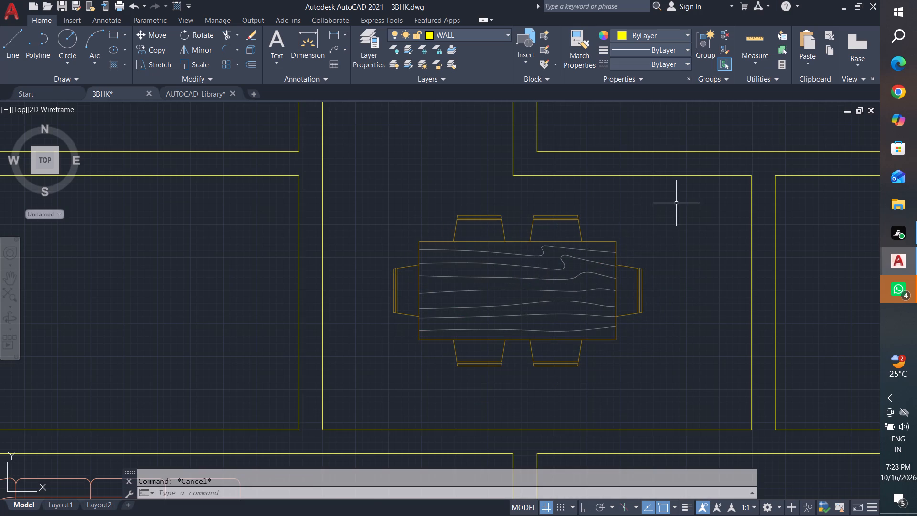
Scale the dining table set down to a bit over four-fifths of its size from the tabletop's upper-left corner.
left_click(680, 215)
left_click(364, 385)
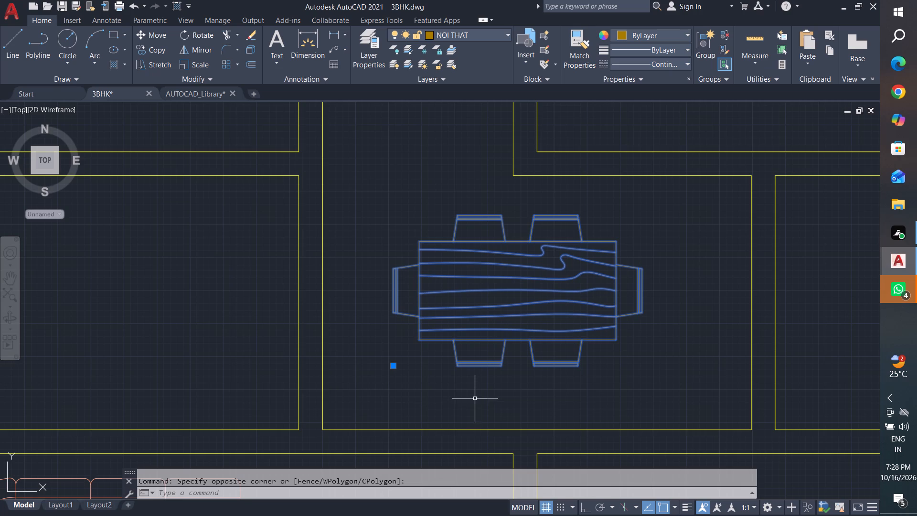
left_click(683, 206)
left_click(384, 399)
type("sc")
key("Return")
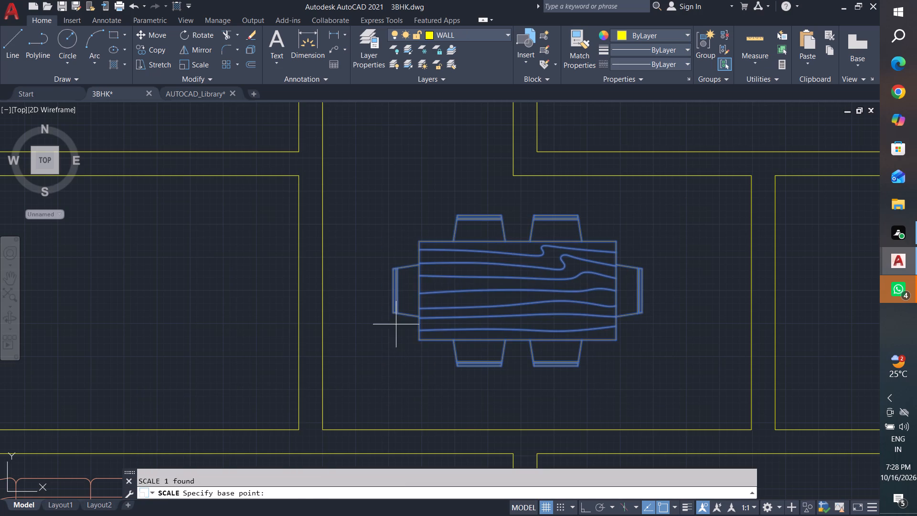
left_click(420, 239)
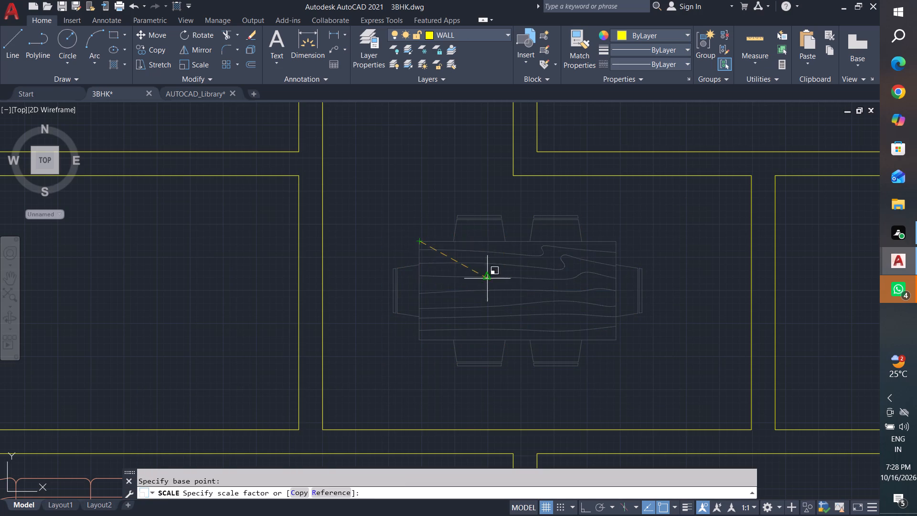
left_click(510, 286)
key("Escape")
key("Escape")
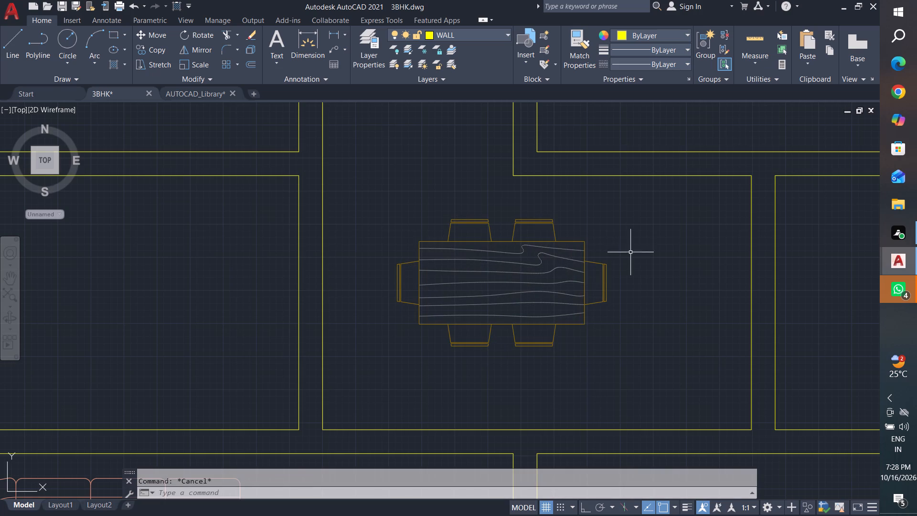
key("Escape")
Scale the dining table set down again to roughly three-quarters size, keeping the tabletop's upper-left corner as base point.
left_click(642, 207)
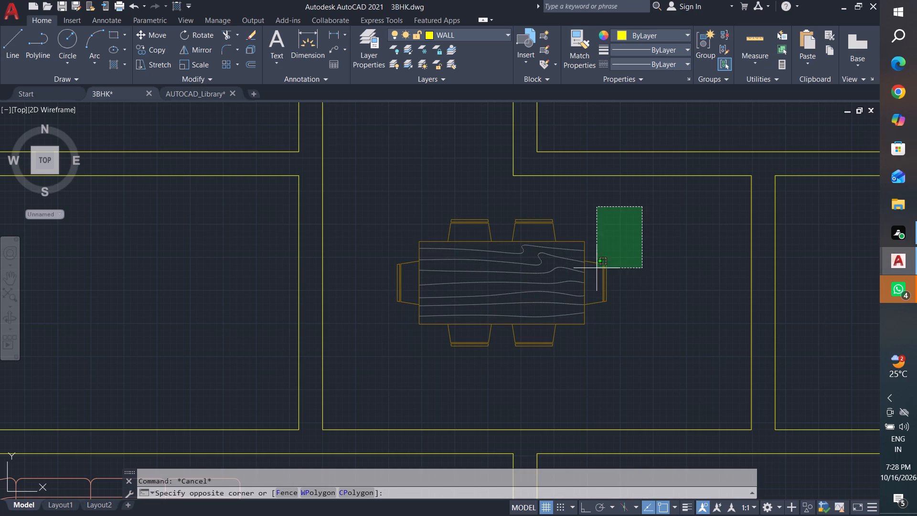
left_click(386, 358)
type("sc")
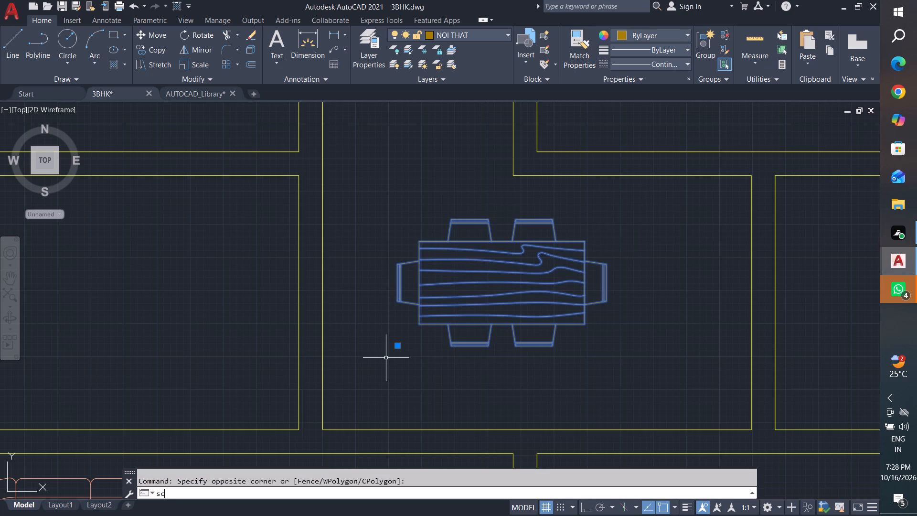
key("space")
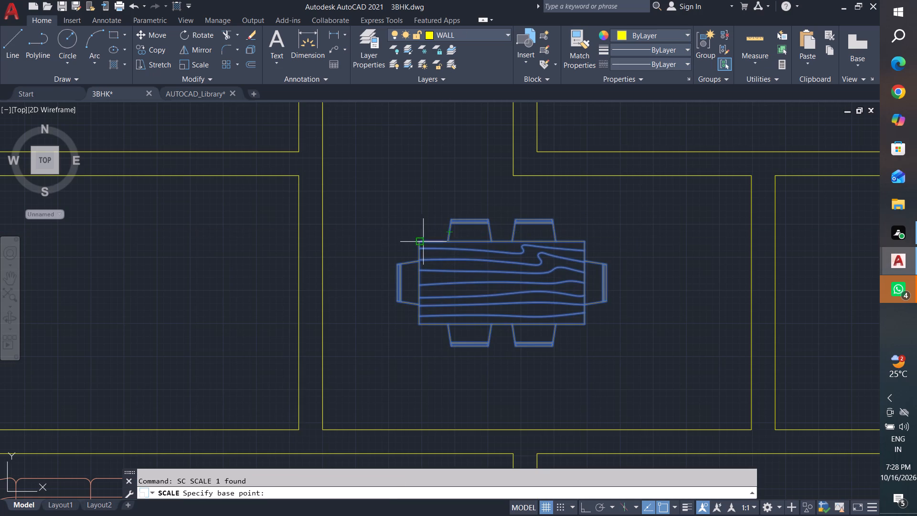
left_click(421, 244)
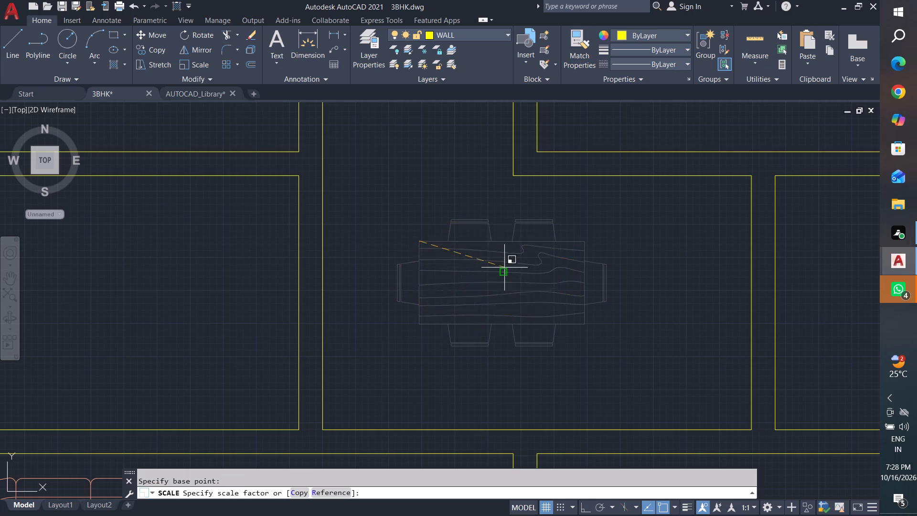
left_click(492, 266)
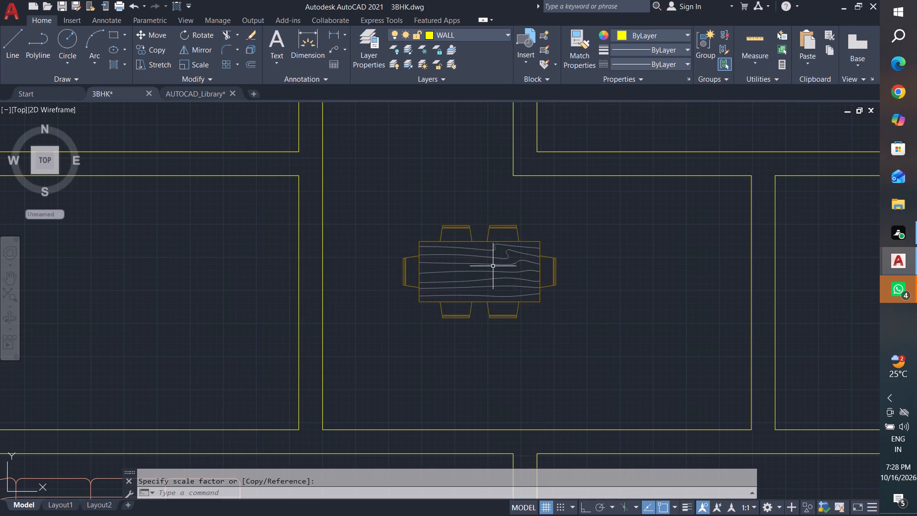
key("Escape")
key("Escape")
Move the dining table set right and slightly down, nearer the middle of the wide lower part of the central L-shaped room.
left_click(611, 209)
left_click(365, 343)
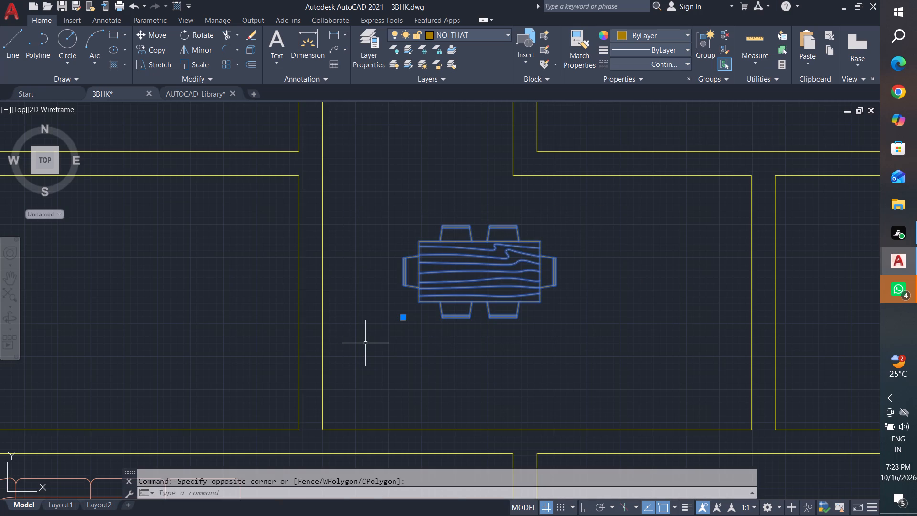
type("m")
key("space")
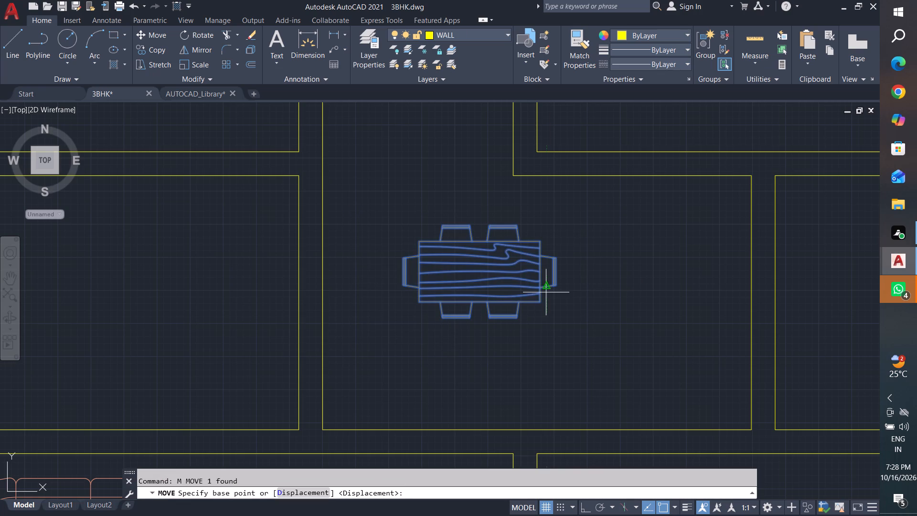
left_click(539, 304)
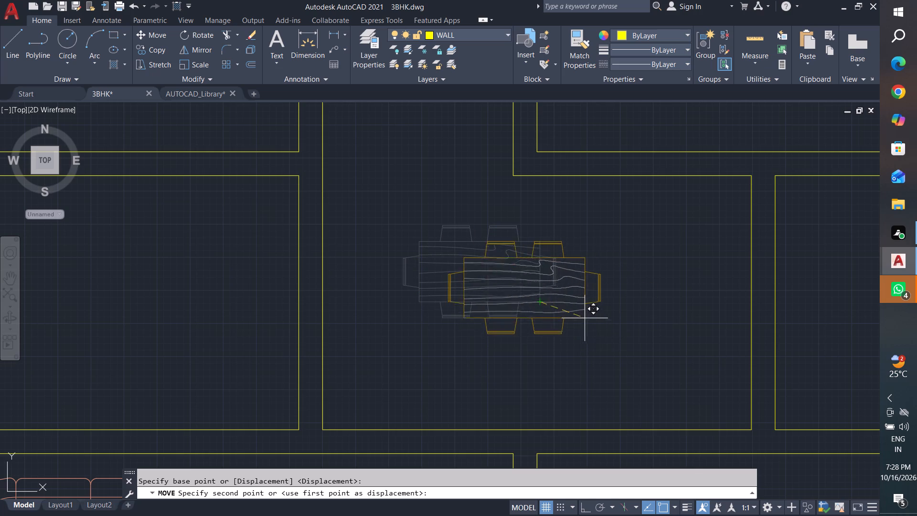
left_click(594, 316)
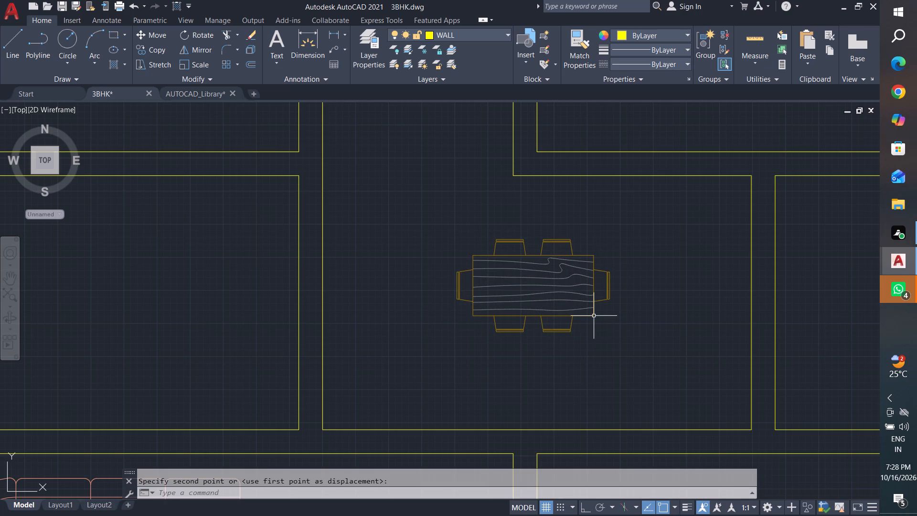
scroll(592, 323, "down", 2)
middle_click_drag(592, 323, 616, 328)
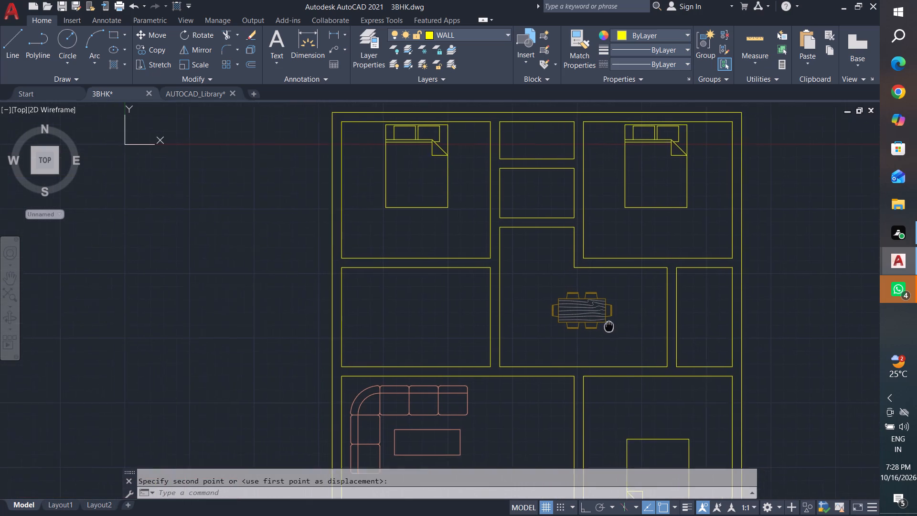
middle_click_drag(616, 328, 620, 329)
key("Escape")
key("Escape")
key("Escape")
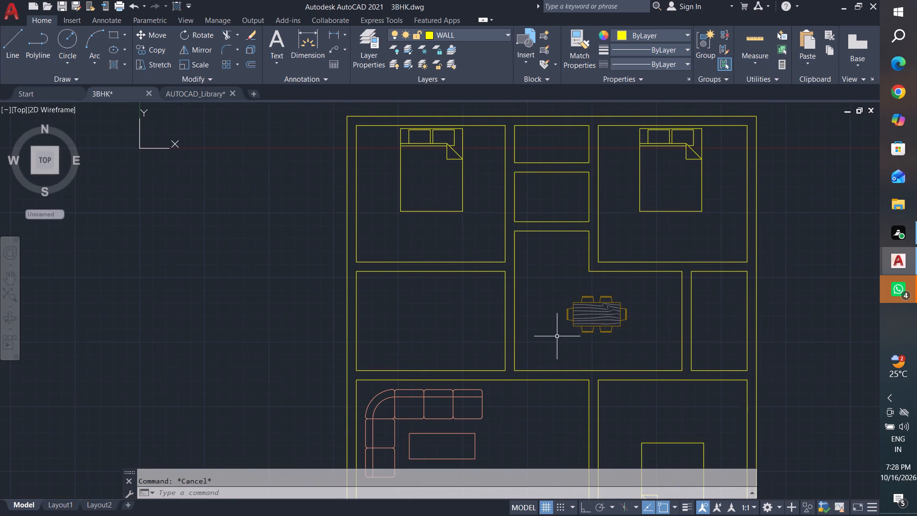
Scale the dining table set up slightly, by roughly a fifth, from the tabletop's upper-left corner.
middle_click(661, 266)
left_click(640, 295)
left_click(556, 348)
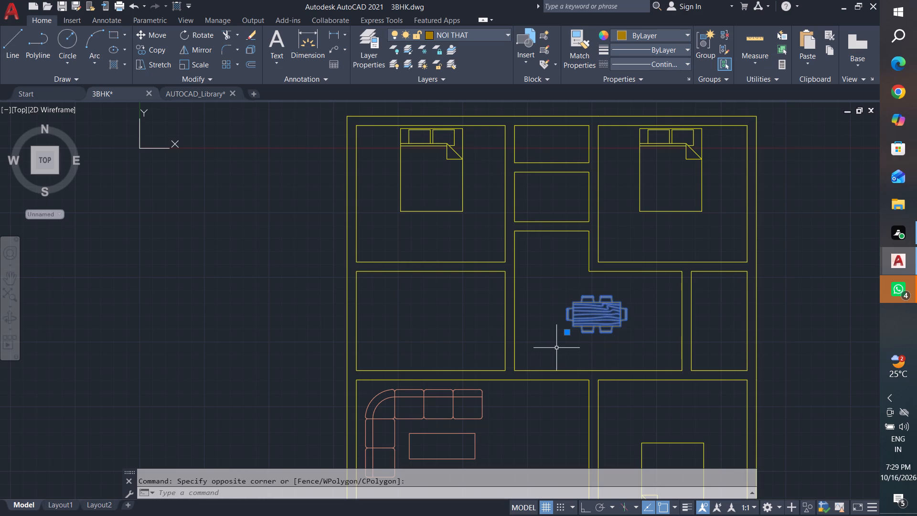
type("sc")
key("Return")
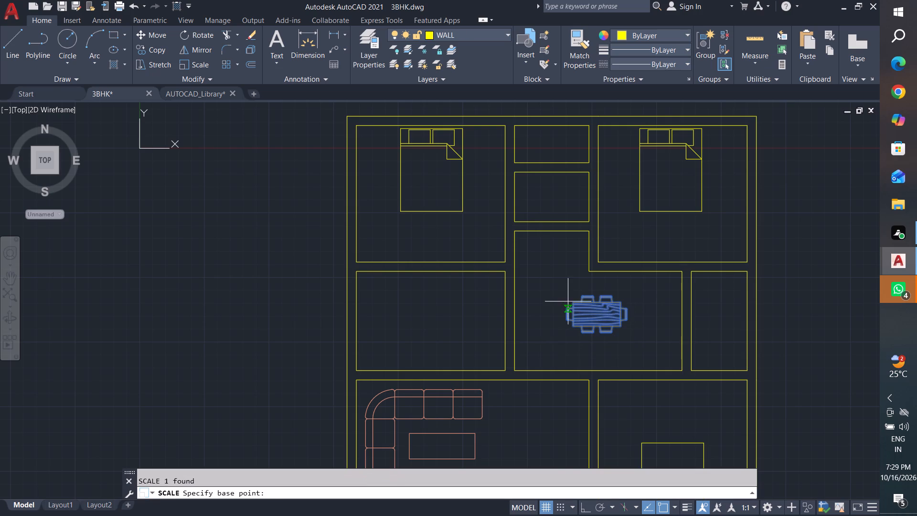
scroll(640, 356, "up", 2)
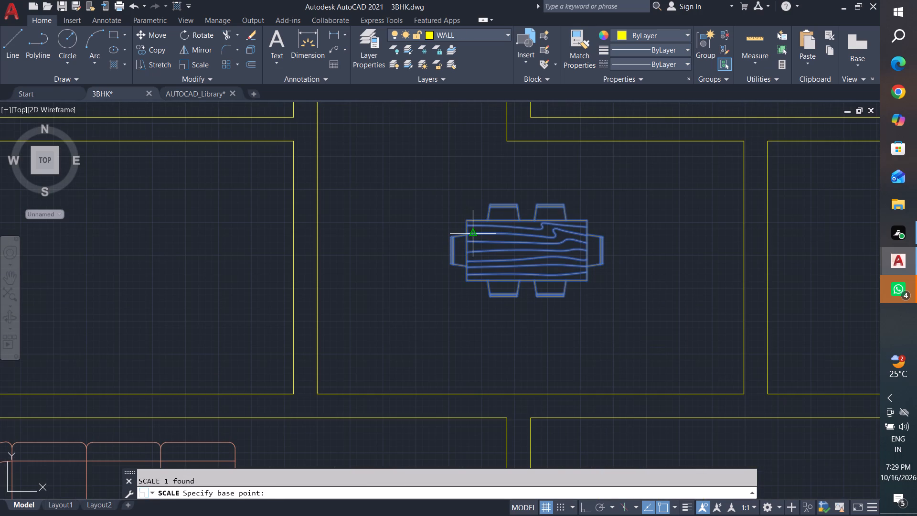
left_click(465, 220)
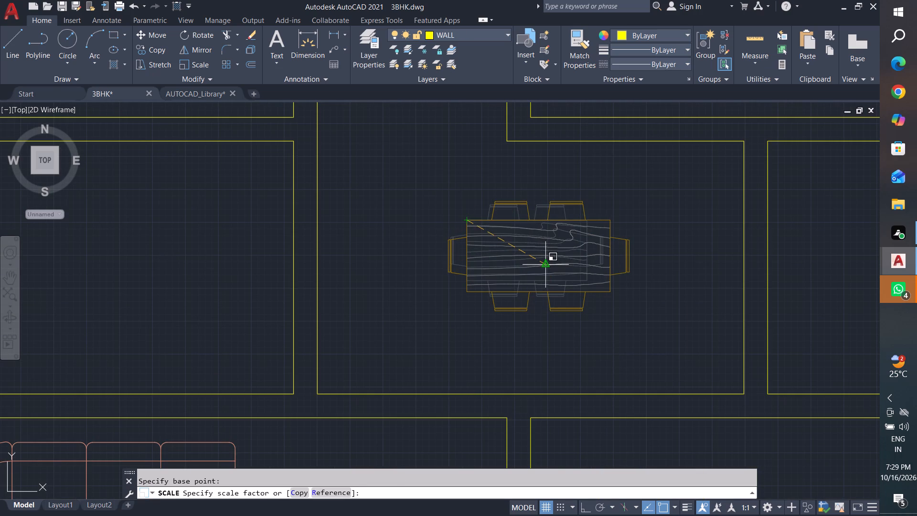
left_click(547, 265)
key("Escape")
scroll(609, 319, "down", 2)
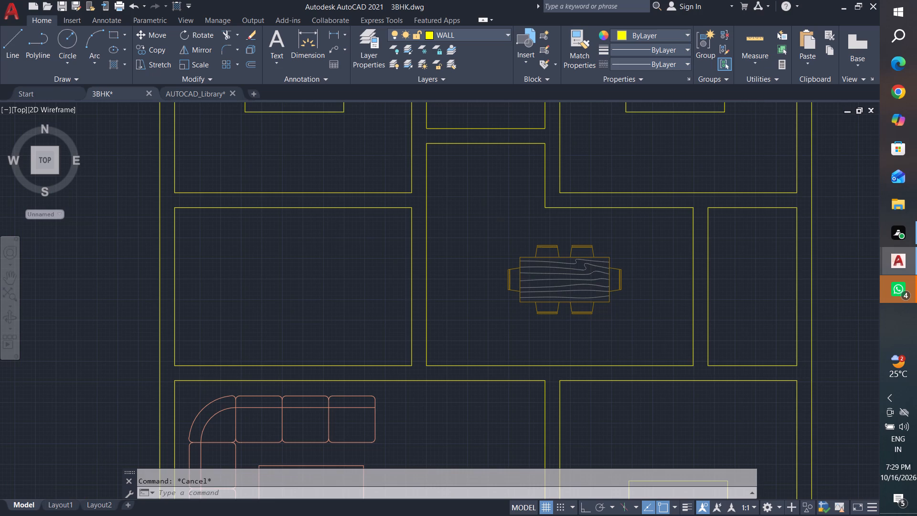
middle_click_drag(569, 379, 573, 380)
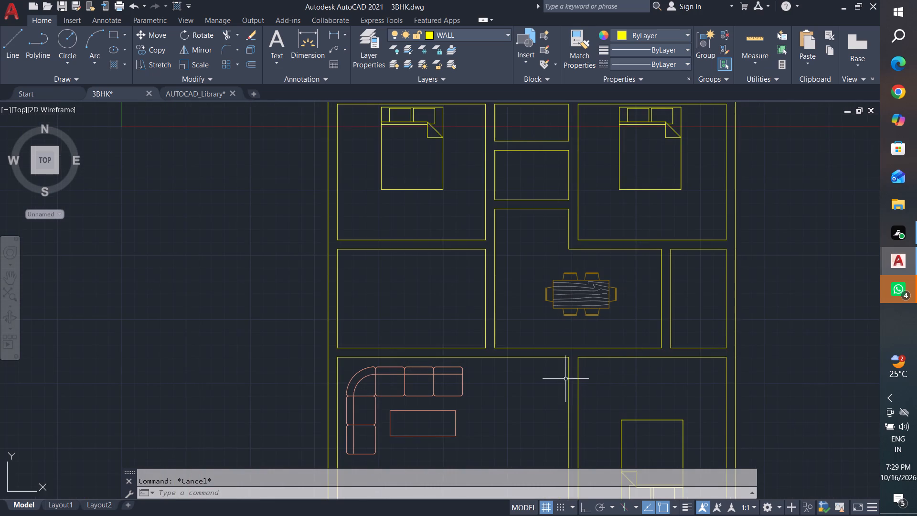
middle_click_drag(573, 380, 655, 380)
key("Escape")
key("Escape")
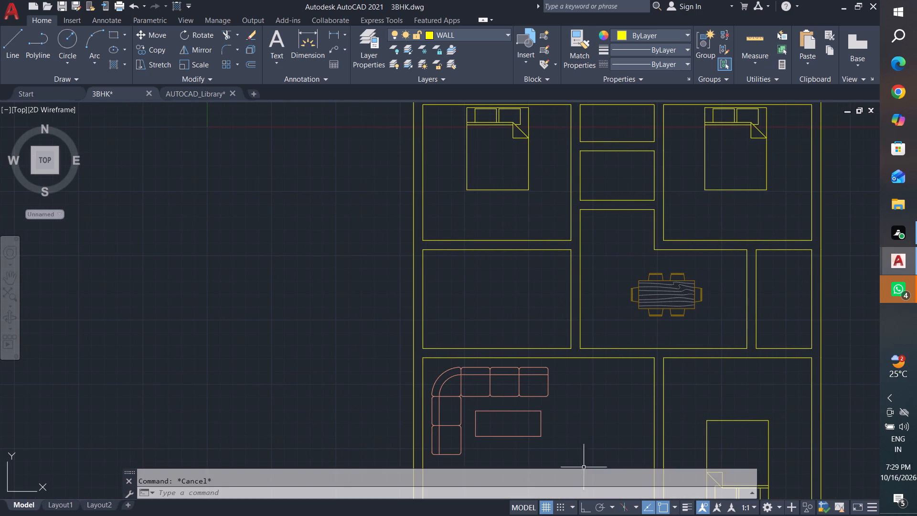
Switch to the AUTOCAD_Library drawing and look through its table-and-chair and sofa blocks.
left_click(849, 313)
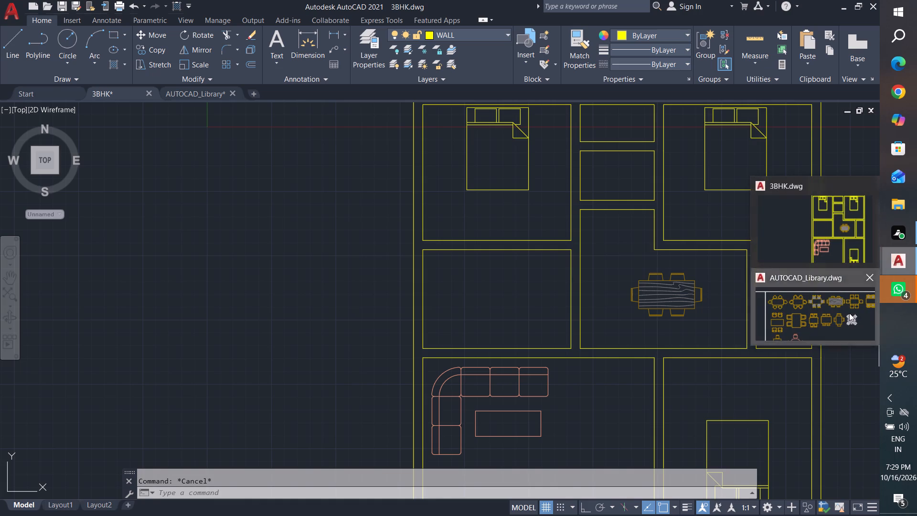
scroll(402, 296, "down", 1)
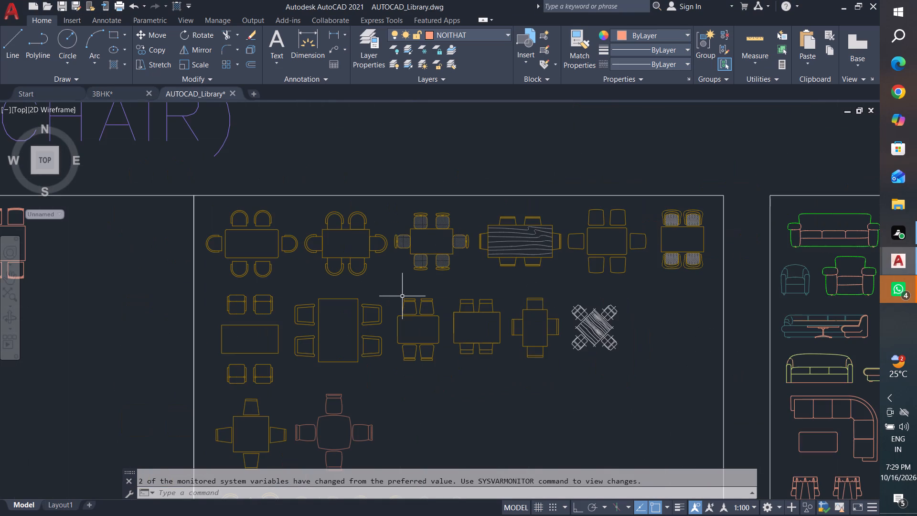
scroll(471, 282, "down", 2)
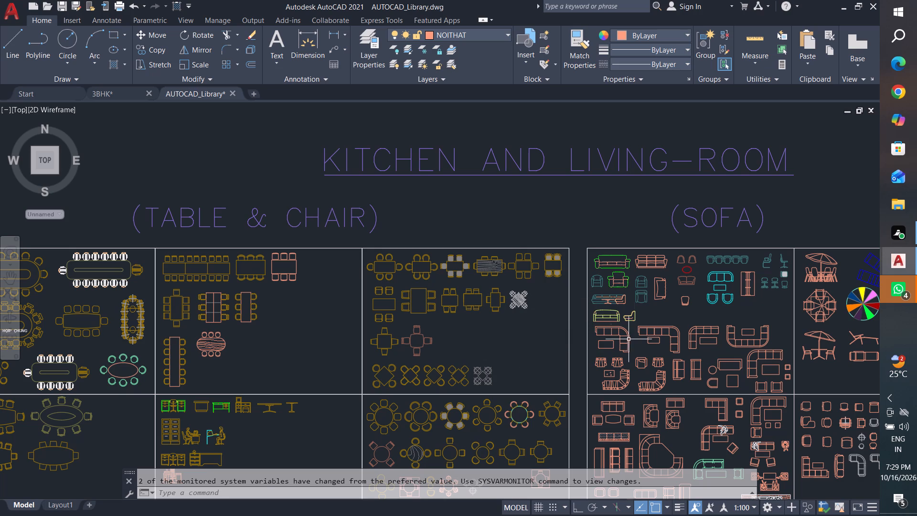
middle_click_drag(644, 322, 687, 206)
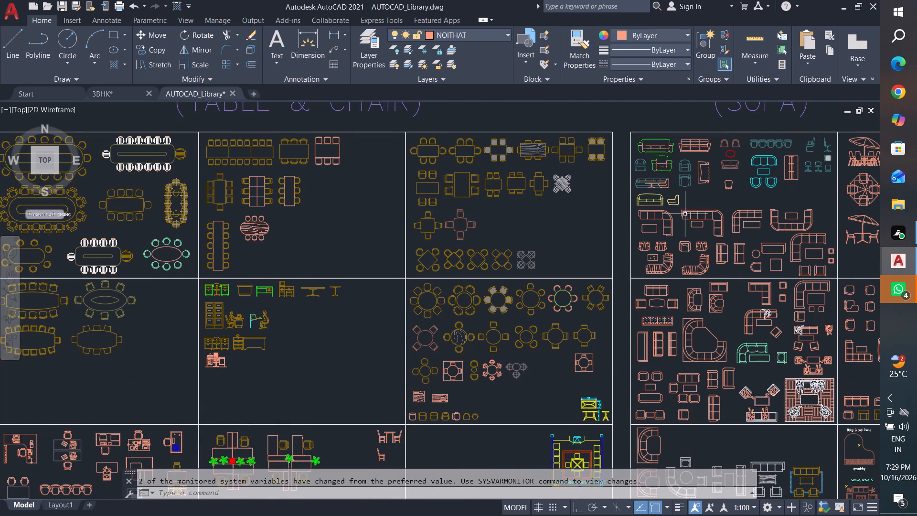
scroll(643, 280, "down", 1)
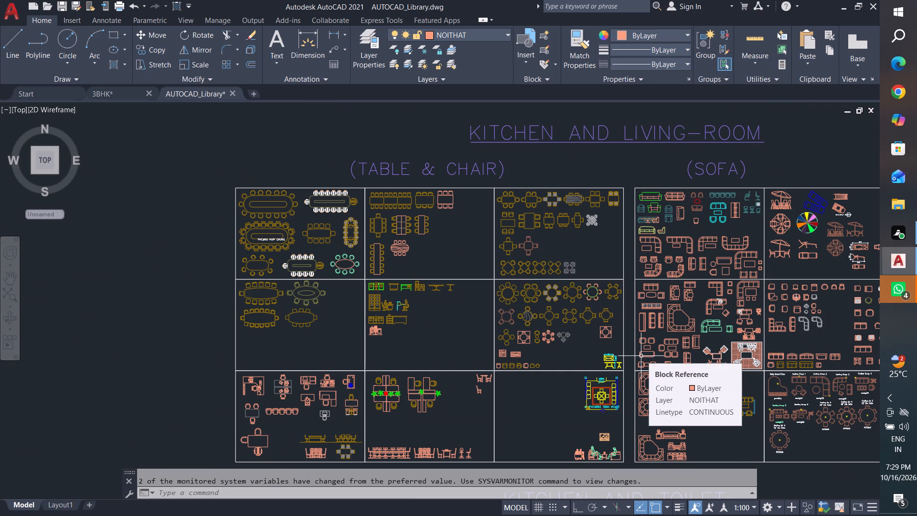
middle_click_drag(536, 404, 623, 303)
key("Escape")
key("Escape")
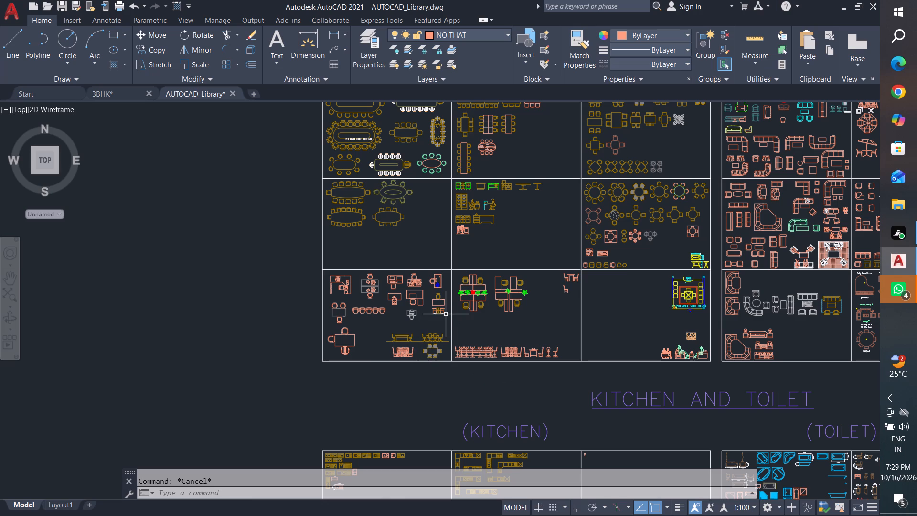
key("Escape")
key("Escape")
middle_click_drag(481, 289, 535, 379)
key("Escape")
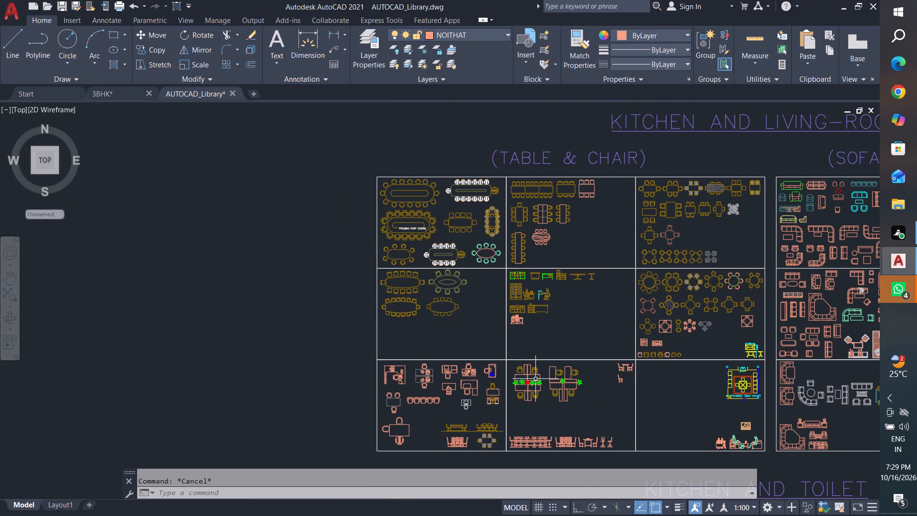
key("Escape")
scroll(553, 256, "up", 1)
key("Escape")
key("Escape")
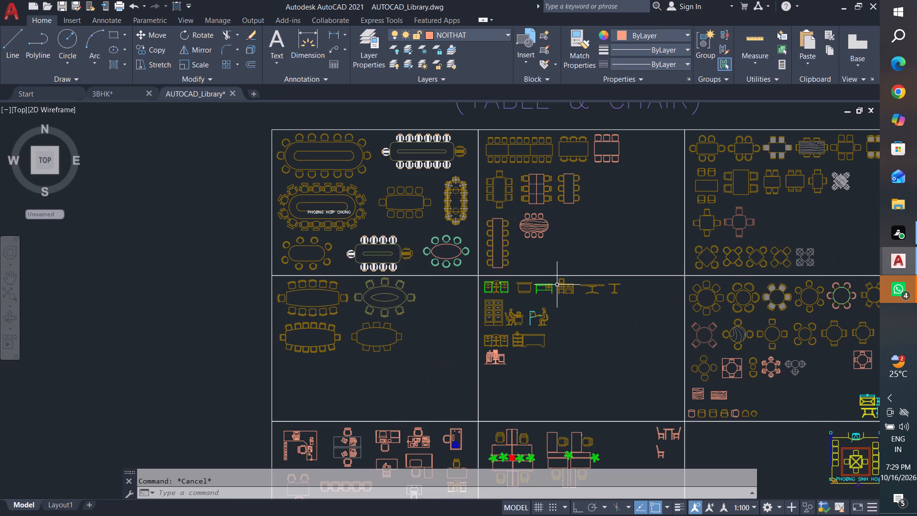
key("Escape")
Look through the library's bedroom, everything and door-and-window sections, and re-examine the table-and-chair blocks.
scroll(544, 317, "down", 1)
middle_click_drag(786, 358, 593, 307)
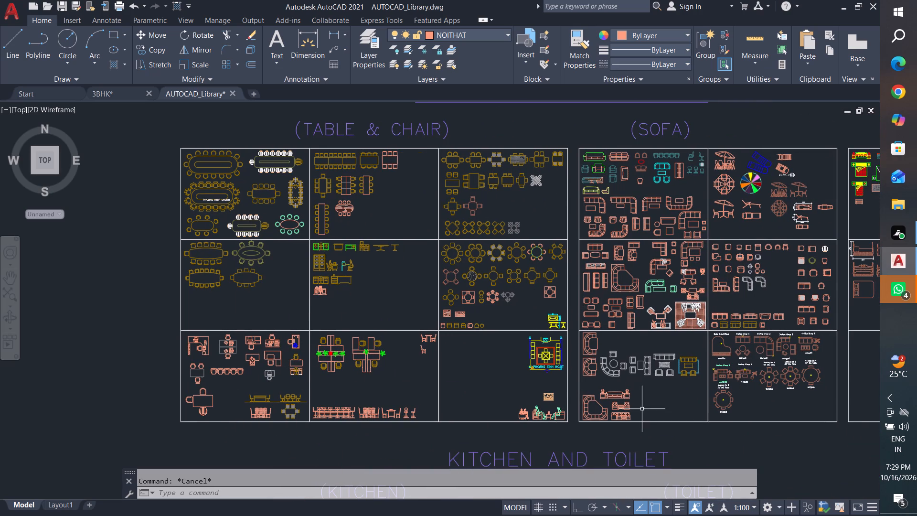
middle_click_drag(792, 371, 617, 389)
middle_click_drag(713, 290, 684, 312)
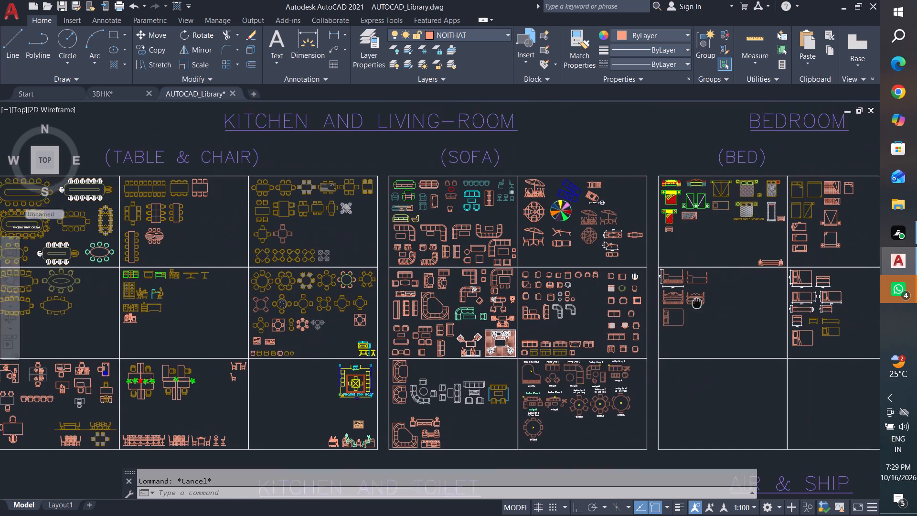
middle_click_drag(684, 312, 511, 359)
middle_click_drag(659, 364, 460, 335)
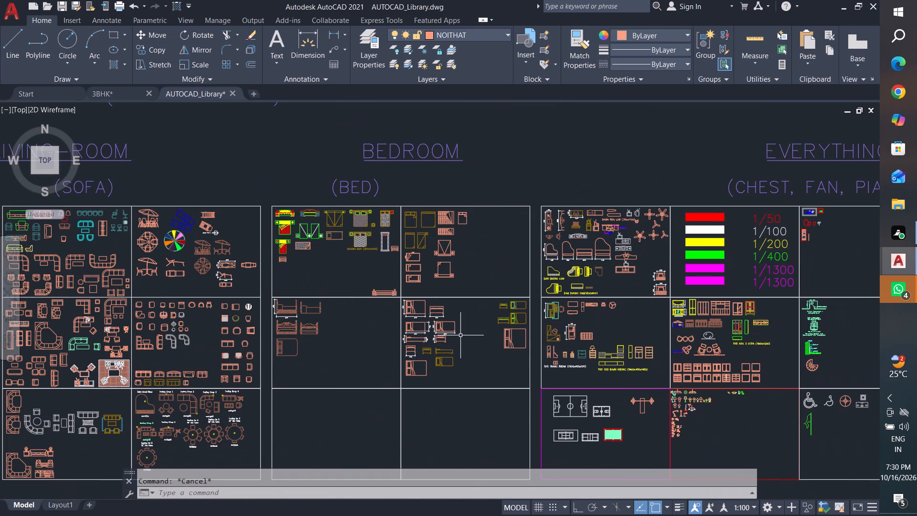
middle_click_drag(691, 331, 536, 337)
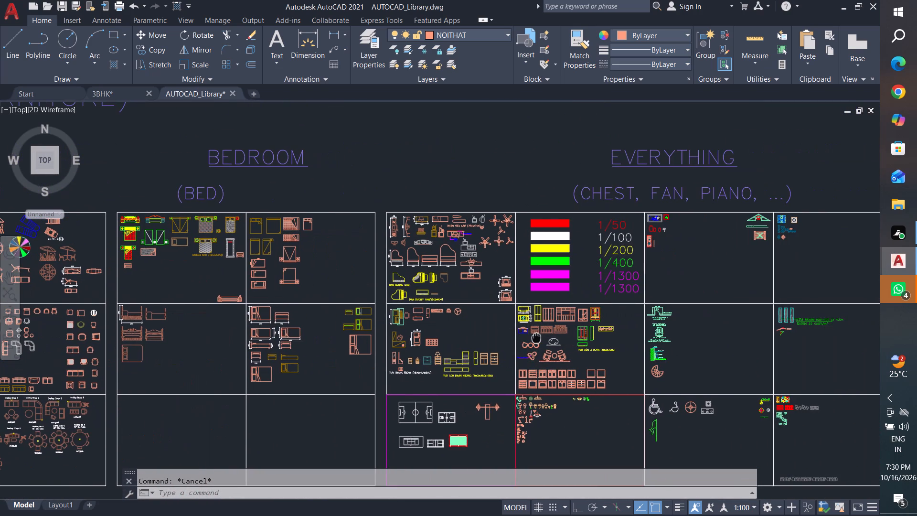
middle_click_drag(536, 337, 586, 344)
middle_click_drag(715, 356, 523, 326)
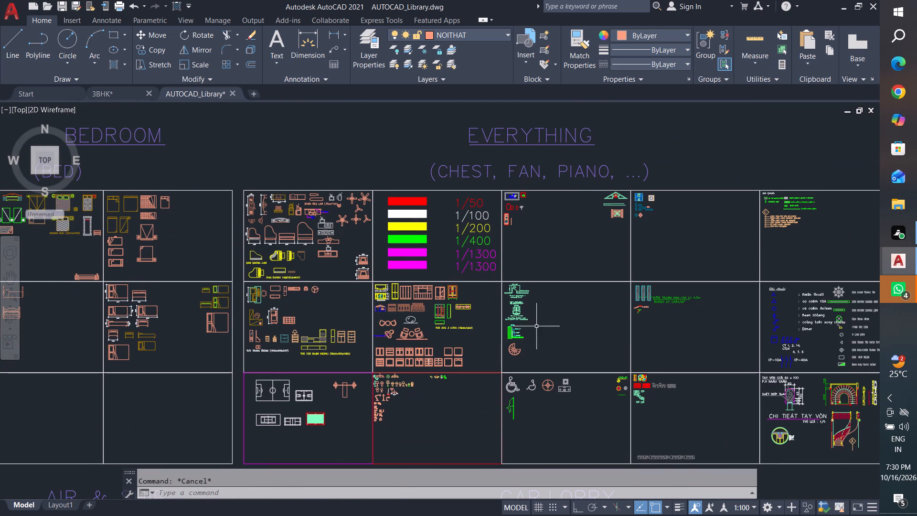
middle_click_drag(674, 328, 523, 336)
scroll(523, 336, "down", 2)
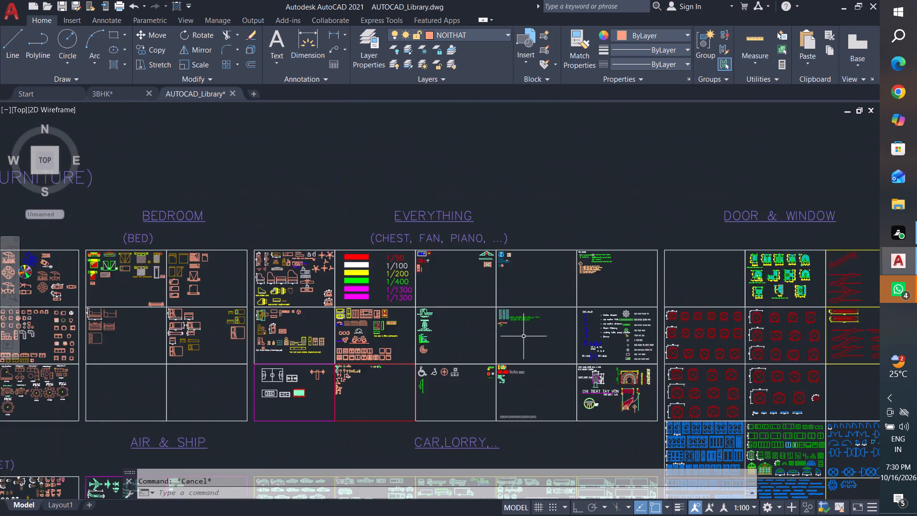
scroll(523, 336, "down", 1)
scroll(284, 340, "up", 1)
scroll(367, 313, "up", 1)
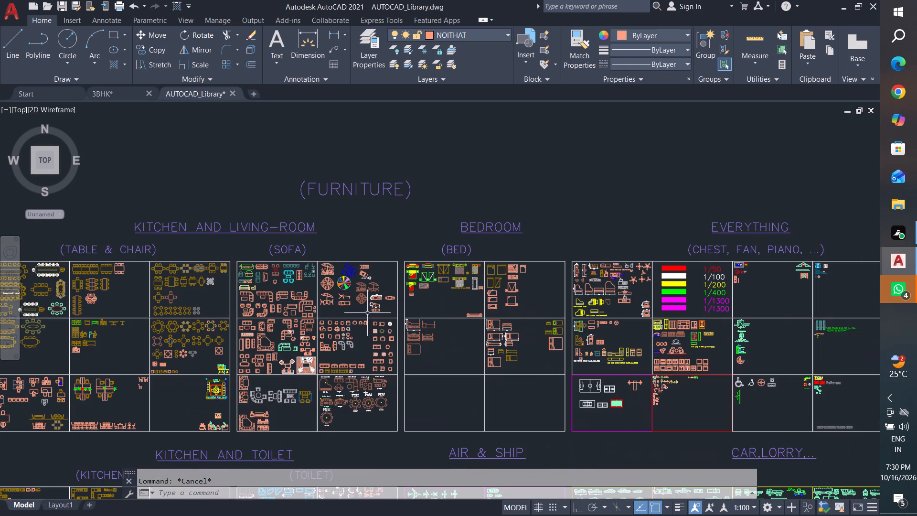
scroll(355, 369, "up", 1)
middle_click_drag(356, 370, 551, 349)
middle_click_drag(362, 368, 691, 367)
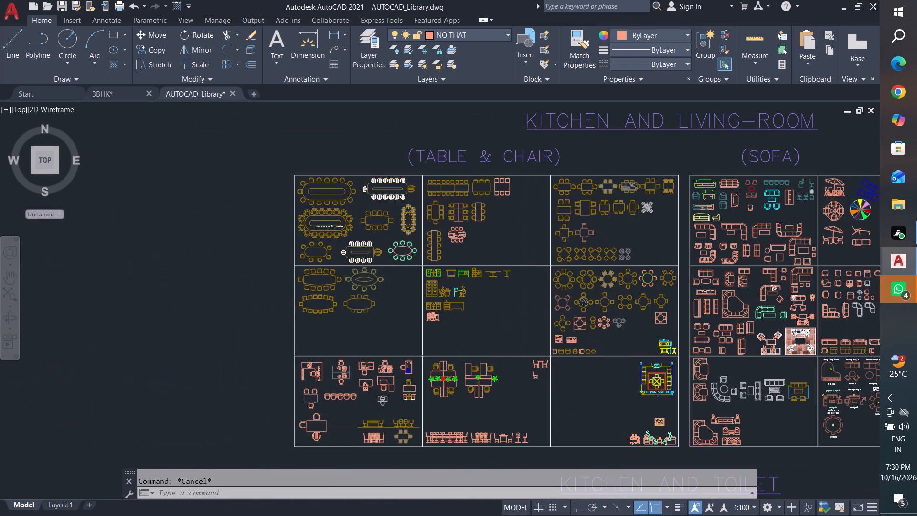
middle_click_drag(691, 367, 601, 325)
scroll(342, 347, "up", 1)
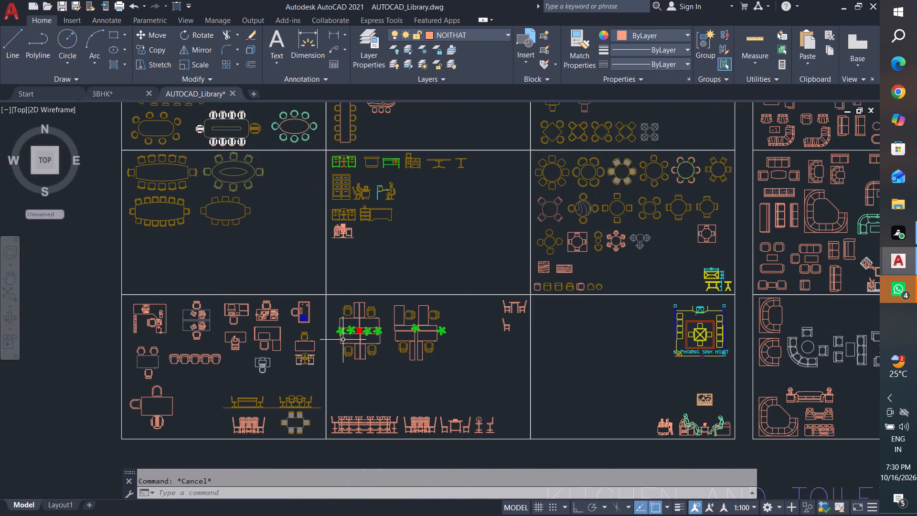
scroll(343, 340, "up", 1)
scroll(343, 340, "down", 1)
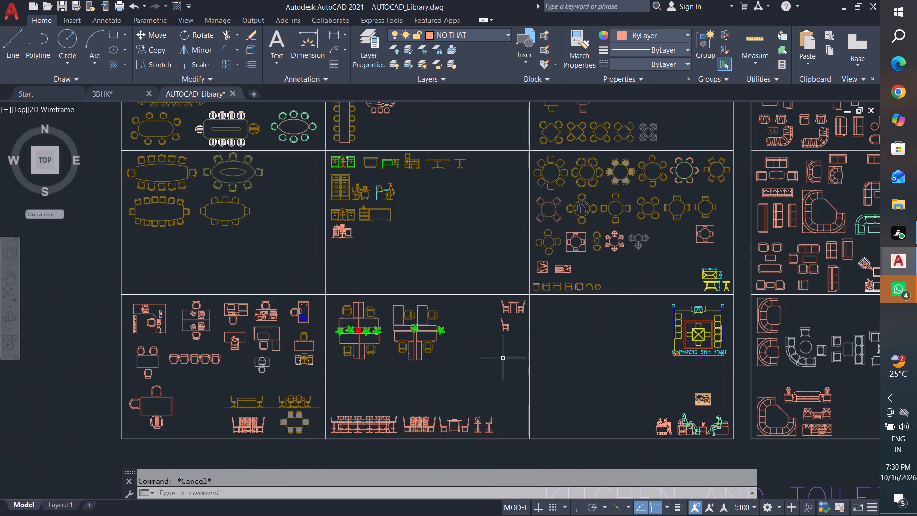
Examine the library's kitchen section for counter, sink, stove and refrigerator blocks.
scroll(369, 395, "down", 2)
middle_click_drag(373, 419, 404, 201)
scroll(407, 306, "up", 1)
scroll(368, 195, "up", 2)
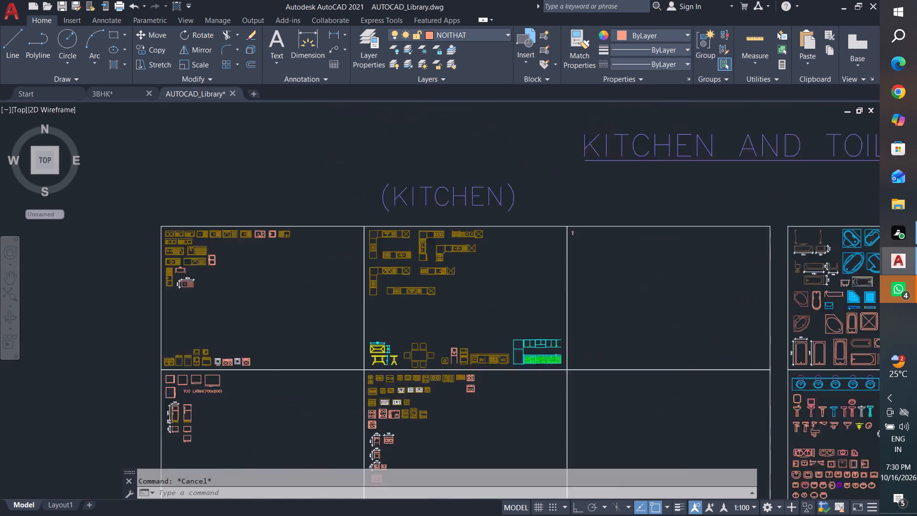
middle_click_drag(308, 325, 522, 327)
middle_click_drag(641, 298, 571, 253)
middle_click_drag(621, 296, 647, 222)
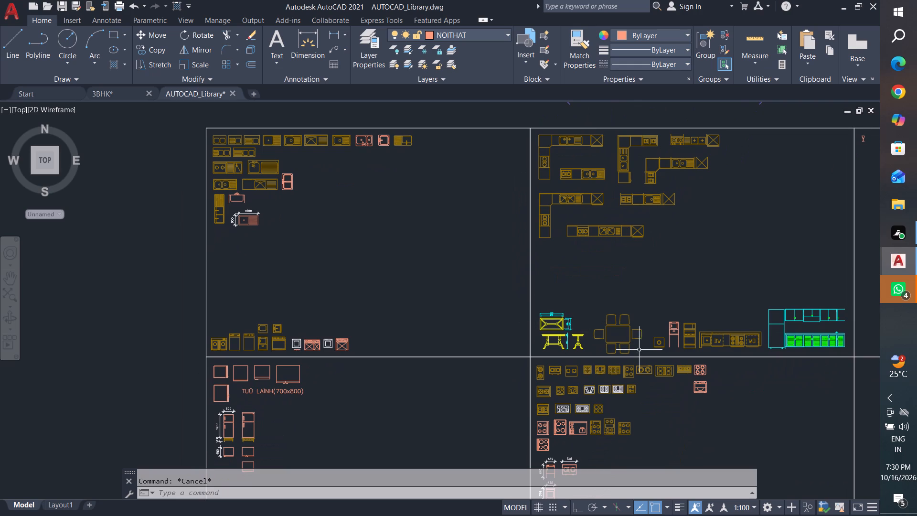
middle_click_drag(713, 364, 689, 349)
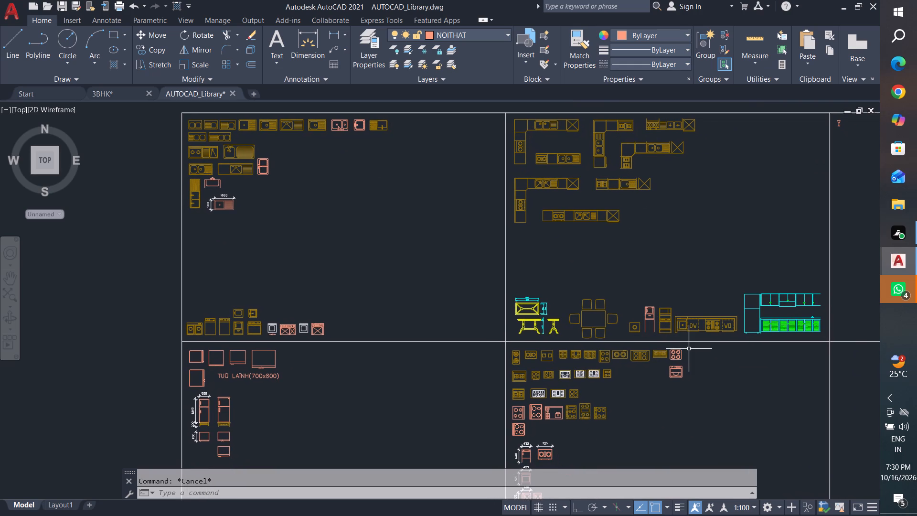
middle_click_drag(745, 353, 721, 311)
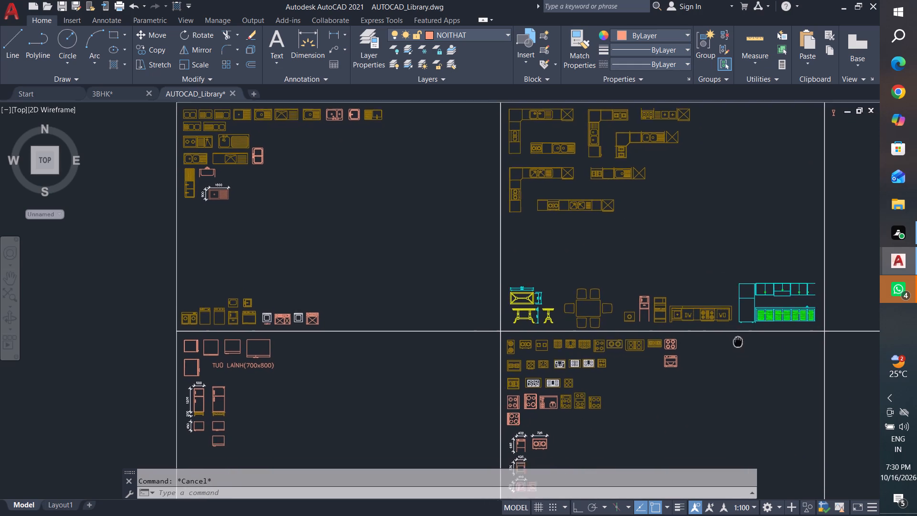
middle_click_drag(721, 311, 687, 198)
middle_click_drag(576, 320, 699, 244)
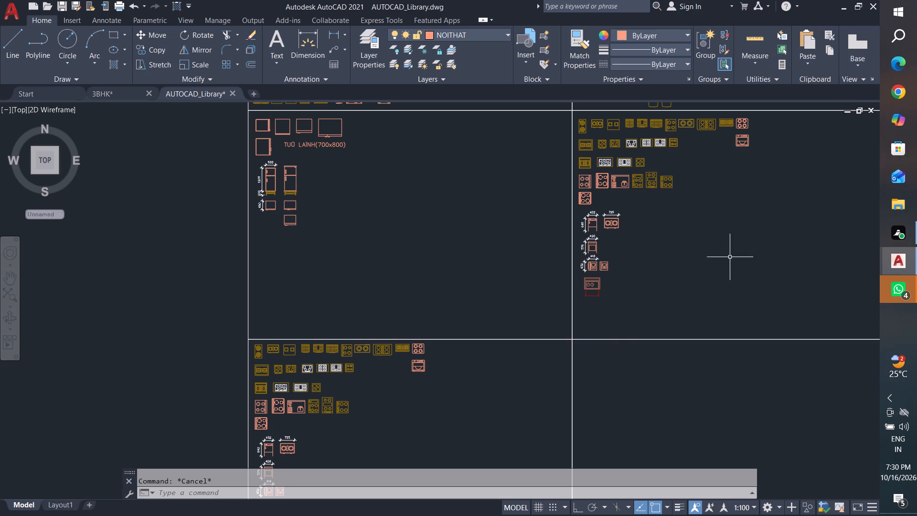
middle_click_drag(723, 267, 681, 386)
middle_click_drag(708, 248, 708, 256)
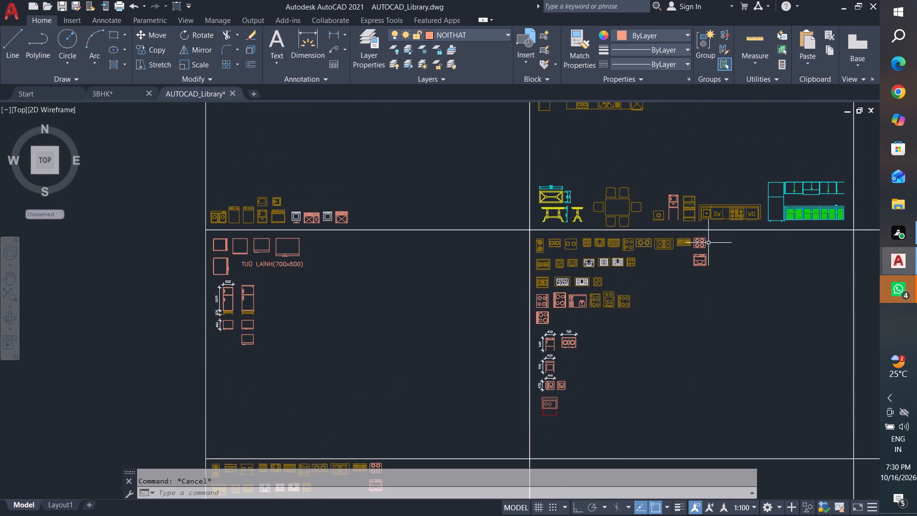
middle_click_drag(708, 256, 661, 411)
middle_click_drag(623, 192, 615, 222)
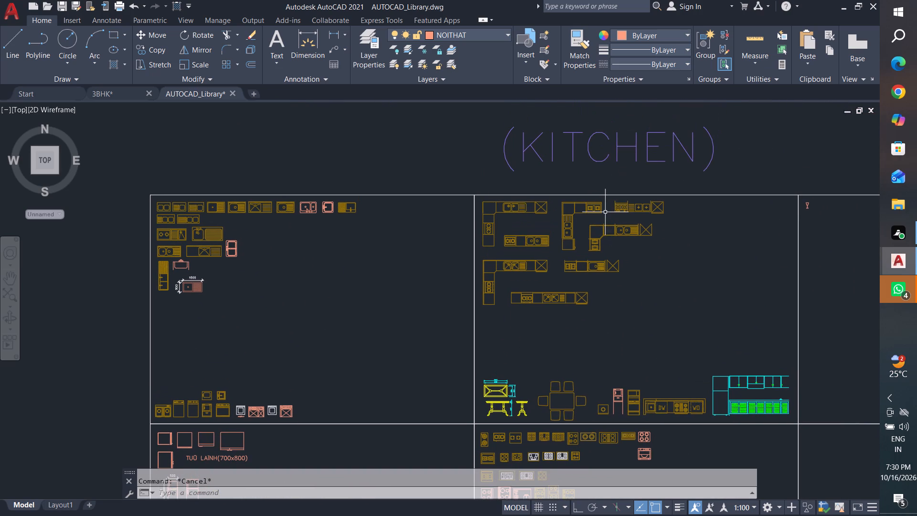
Copy to the clipboard the L-shaped kitchen counter block with the double sink on its vertical arm and hob on its horizontal arm.
middle_click_drag(605, 227, 620, 273)
scroll(590, 259, "up", 2)
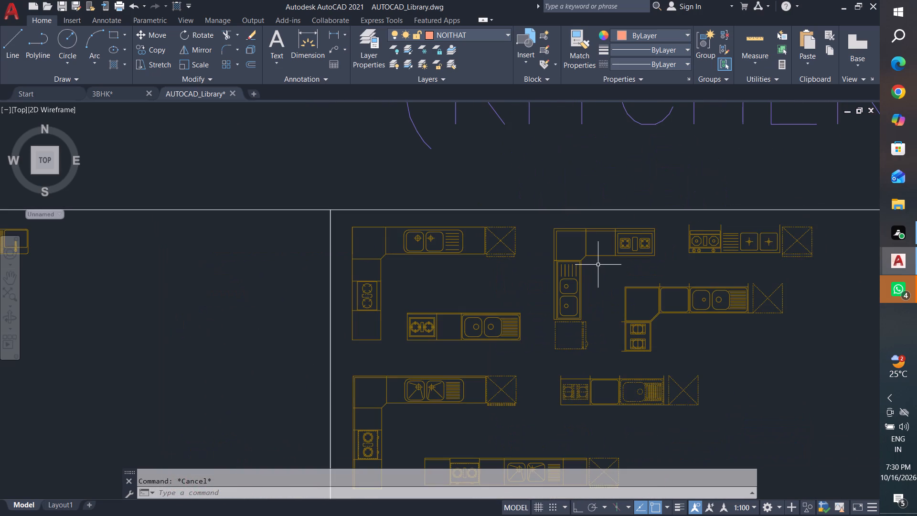
left_click(598, 262)
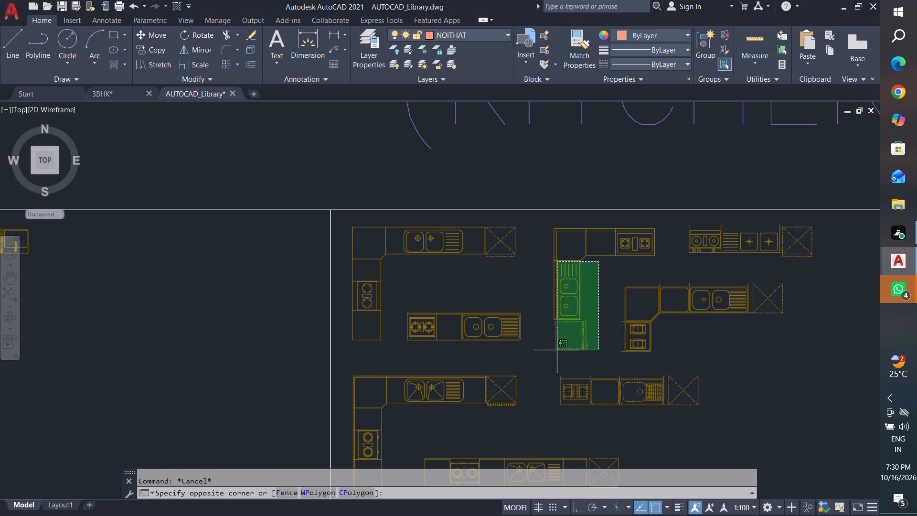
left_click(544, 353)
type("co")
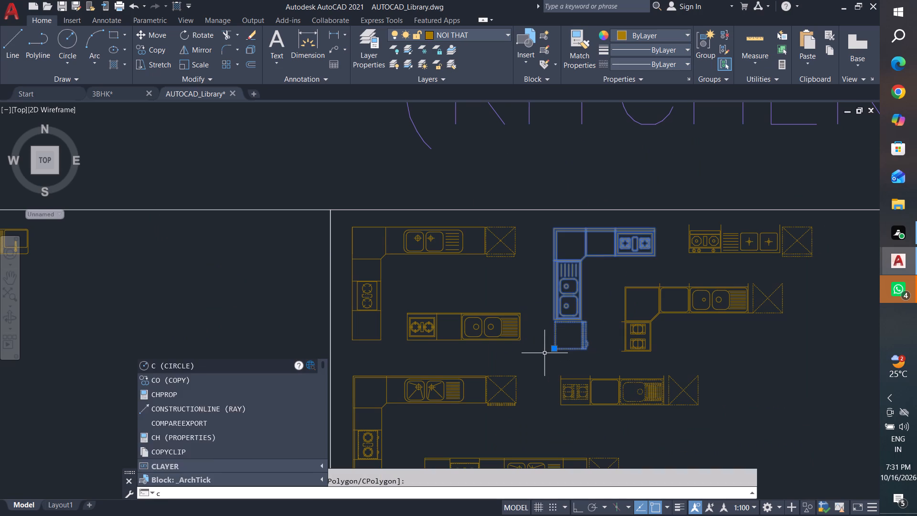
key("BackSpace")
key("BackSpace")
key("BackSpace")
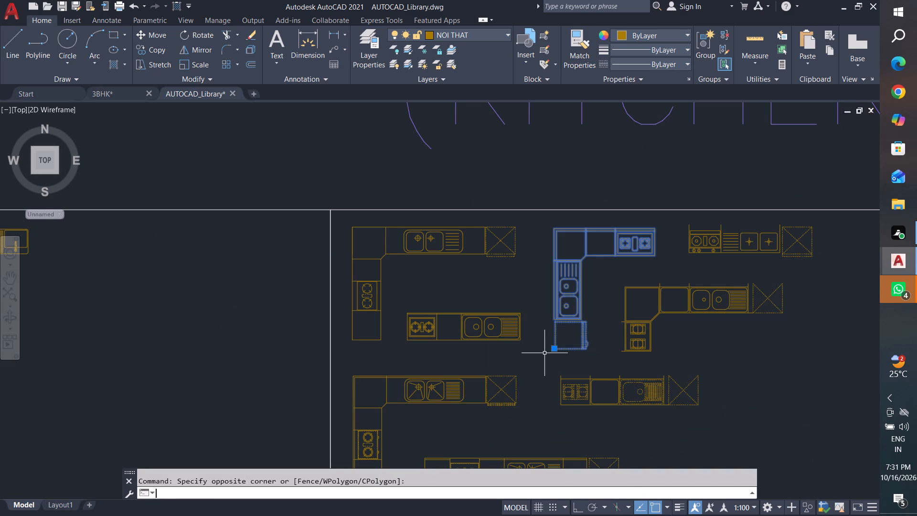
key("ctrl+c")
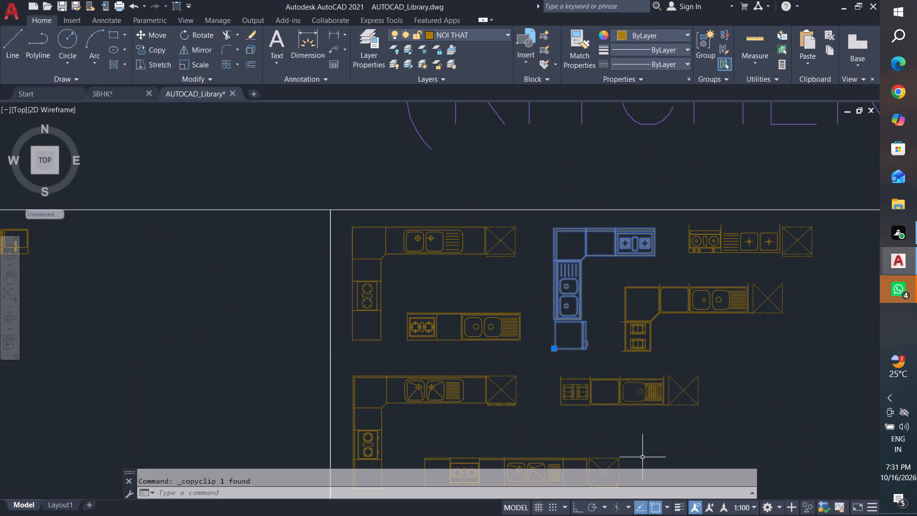
Switch to the 3BHK drawing and paste the copied L-shaped kitchen counter in the empty area east of the plan.
left_click(909, 259)
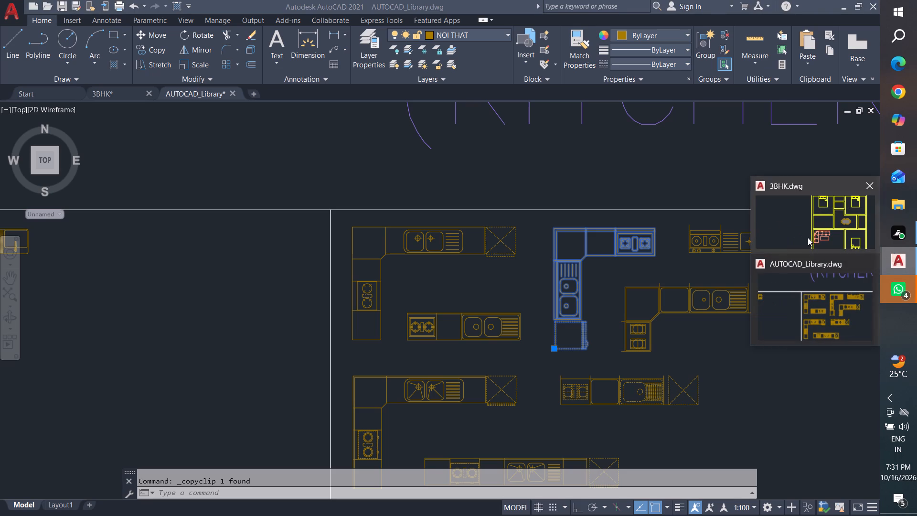
left_click(796, 229)
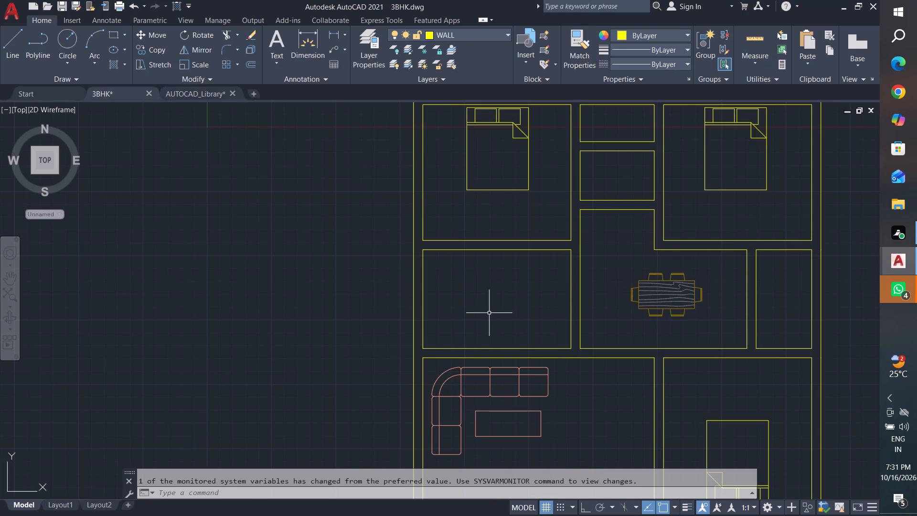
key("ctrl+v")
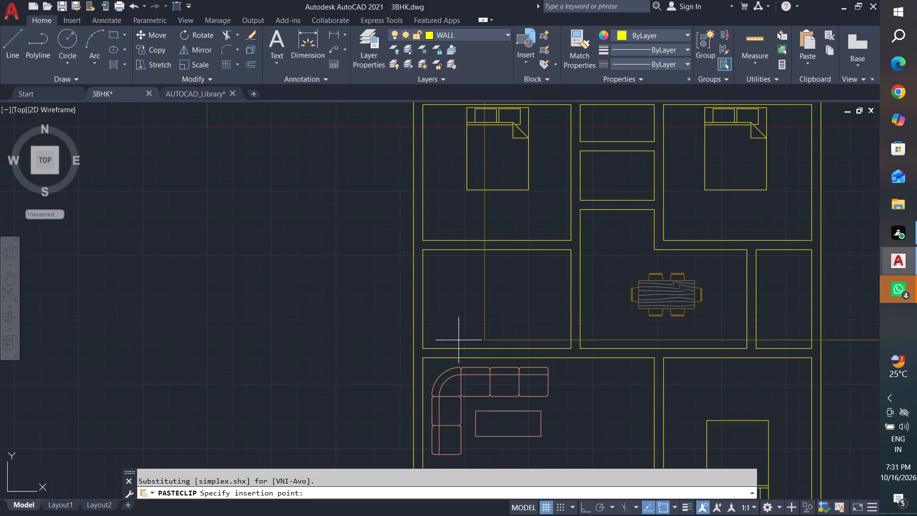
scroll(457, 341, "down", 5)
scroll(570, 363, "down", 2)
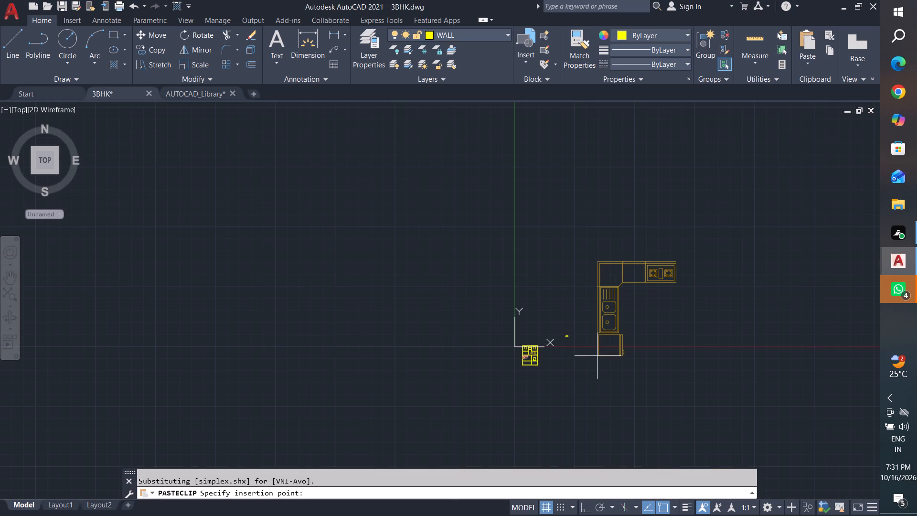
left_click(608, 354)
key("Escape")
key("Escape")
key("Escape")
Scale the oversized kitchen counter down from its top-left corner until it is near the floor plan's scale.
left_click(719, 243)
left_click(572, 384)
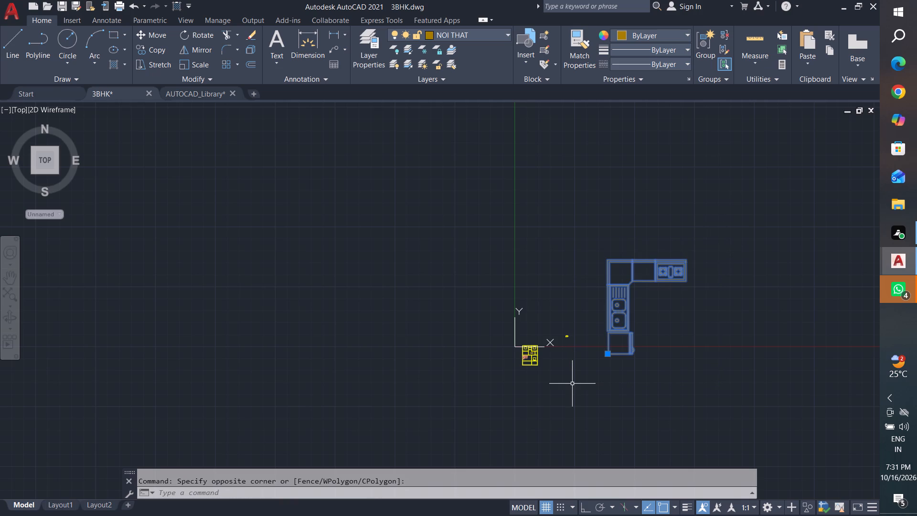
type("sc")
key("Return")
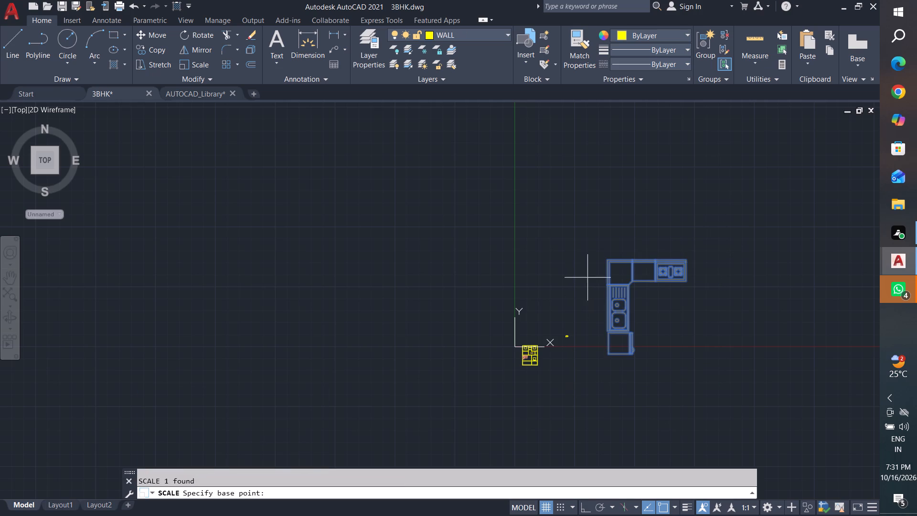
left_click(606, 259)
scroll(630, 272, "up", 2)
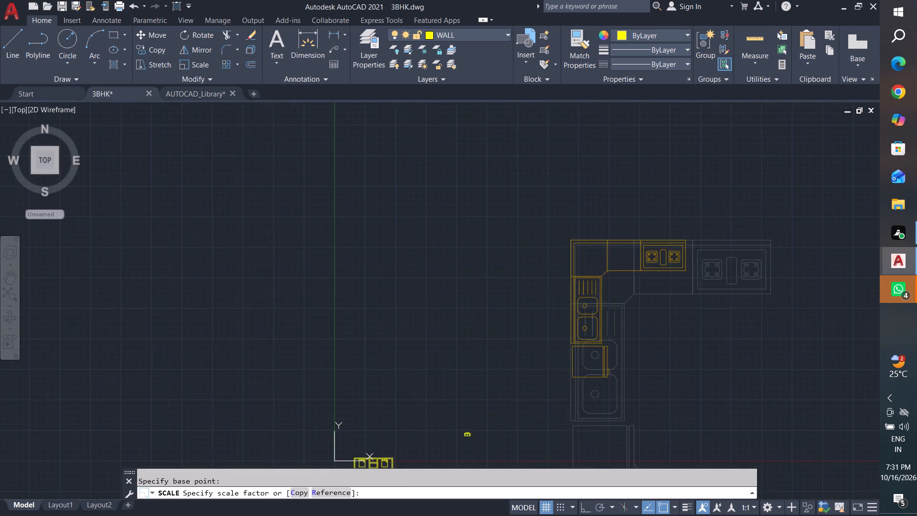
scroll(630, 272, "up", 1)
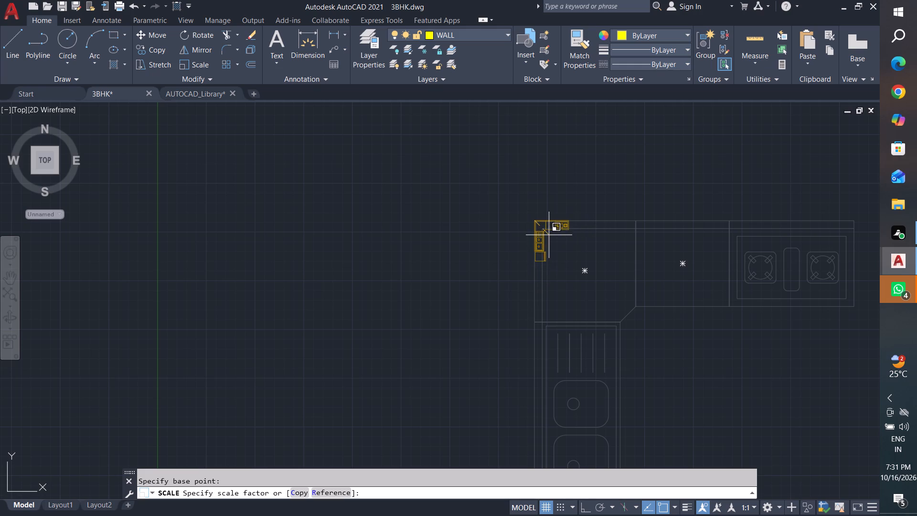
left_click(545, 232)
middle_click_drag(589, 262, 810, 186)
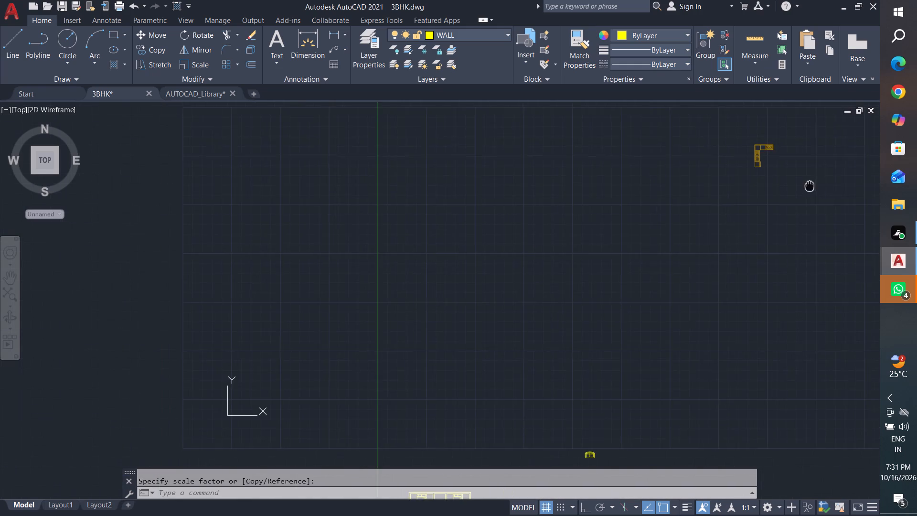
middle_click_drag(810, 186, 789, 193)
key("Escape")
key("Escape")
Move the kitchen counter to the empty area just west of the plan, beside the room between bedroom and living room.
left_click(769, 133)
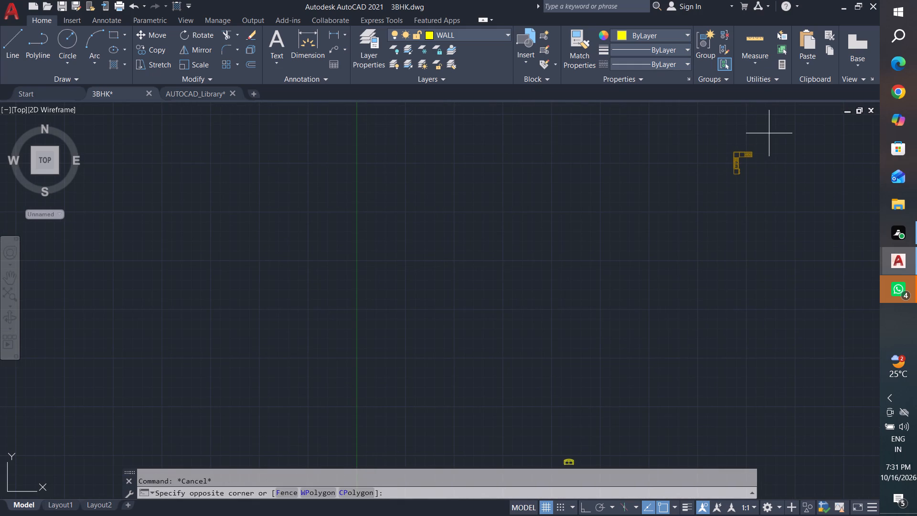
left_click(724, 193)
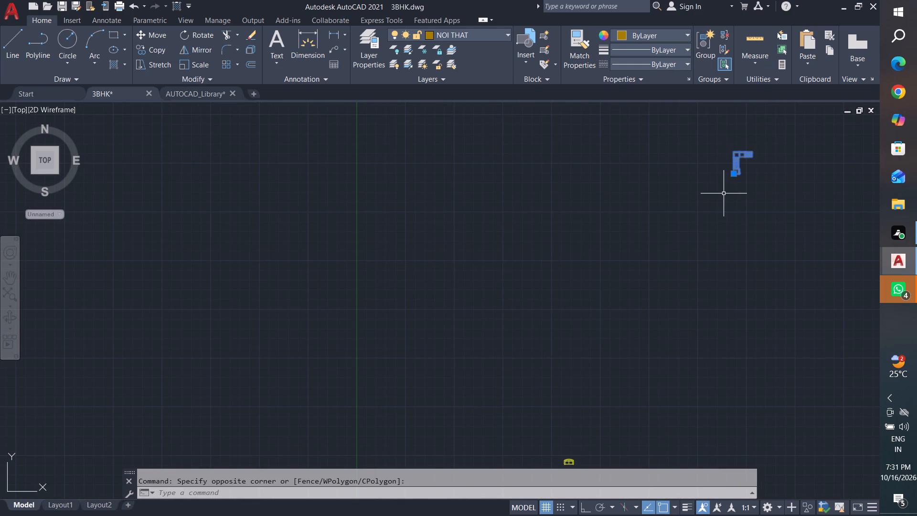
type("m")
key("space")
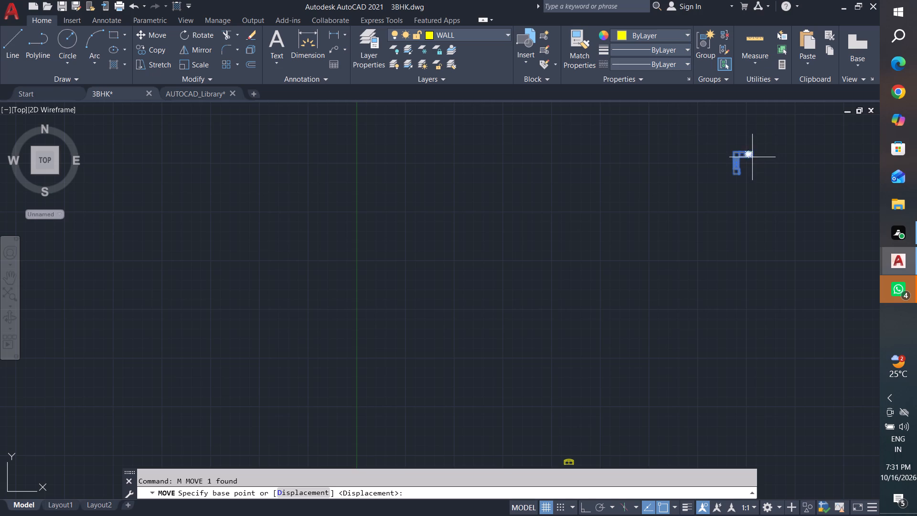
left_click(752, 157)
scroll(752, 157, "down", 5)
scroll(537, 398, "up", 1)
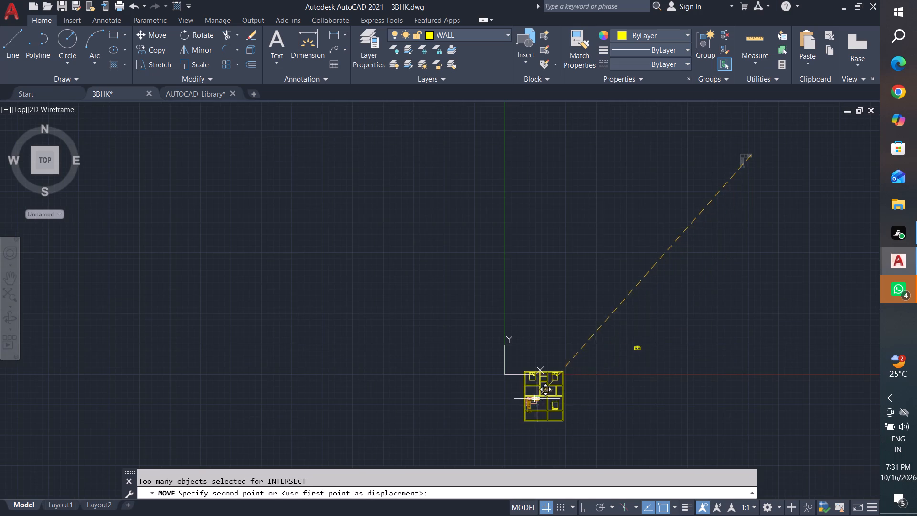
scroll(537, 399, "up", 3)
scroll(521, 342, "up", 2)
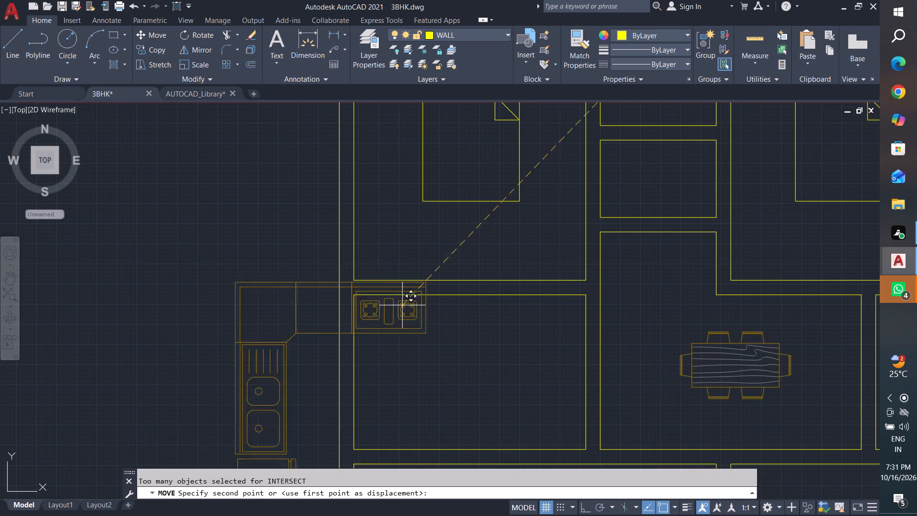
scroll(311, 279, "down", 2)
middle_click_drag(314, 279, 501, 244)
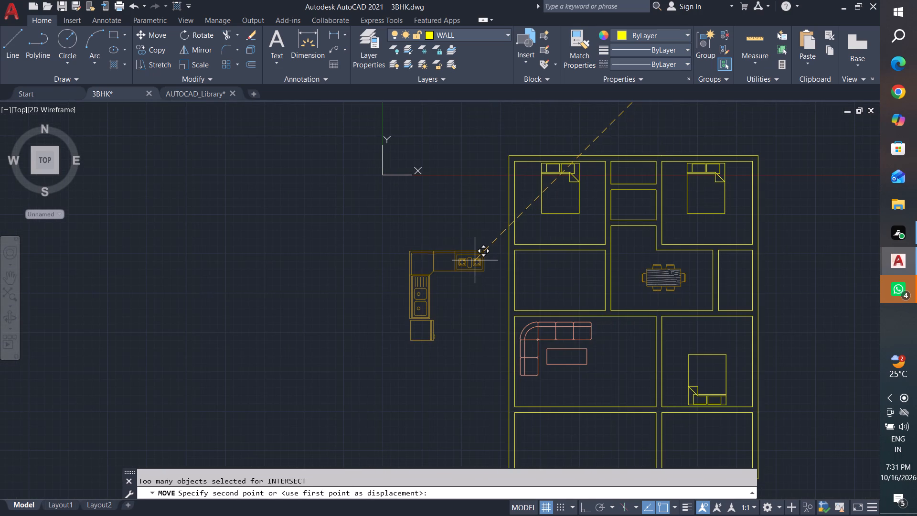
left_click(480, 262)
key("Escape")
key("Escape")
key("Escape")
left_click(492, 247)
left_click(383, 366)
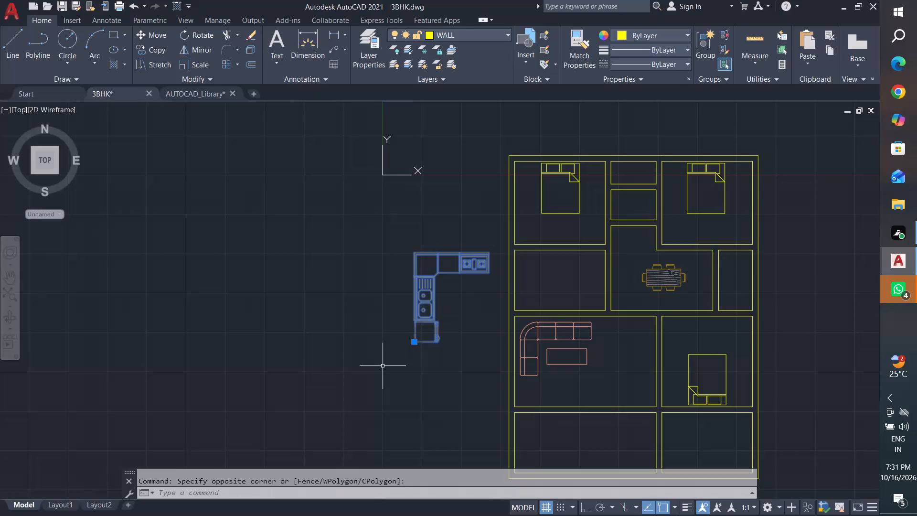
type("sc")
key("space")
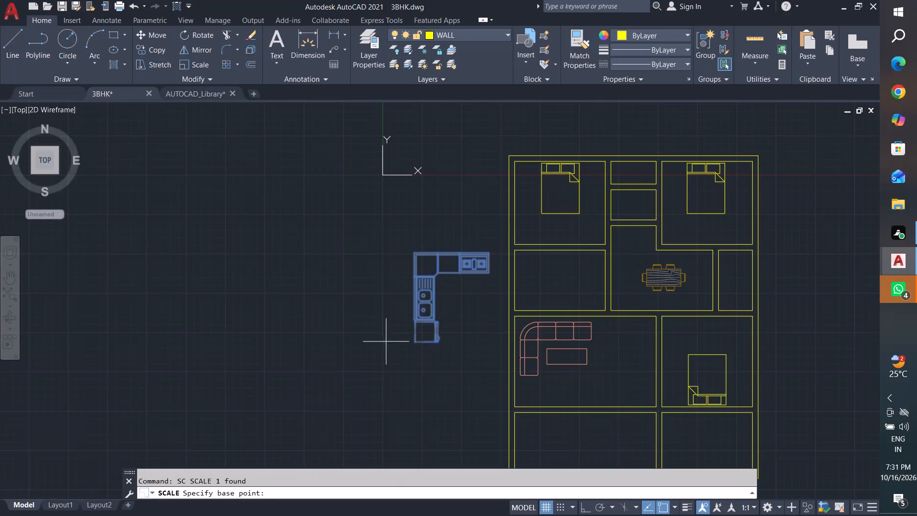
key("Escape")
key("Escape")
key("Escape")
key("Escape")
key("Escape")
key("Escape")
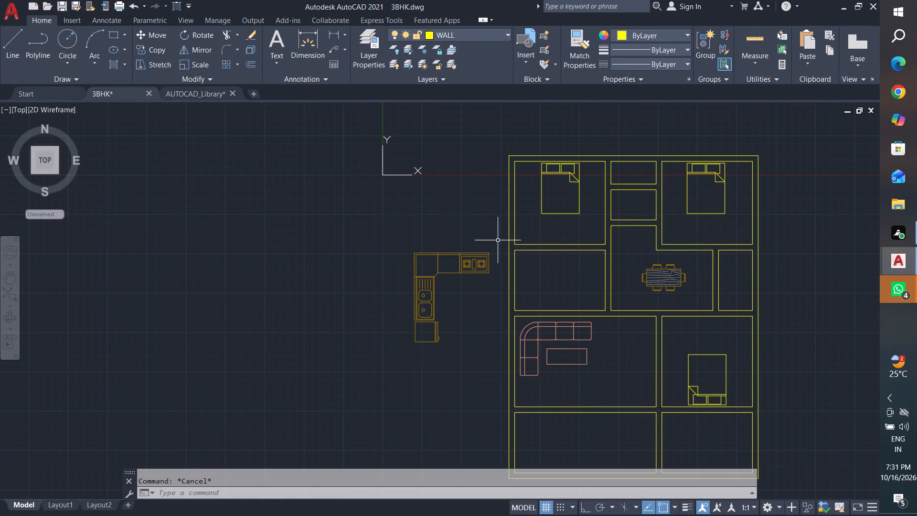
Scale the kitchen counter slightly smaller freehand, using its top-left outer corner as the base point.
left_click(498, 240)
left_click(392, 359)
type("sc")
key("space")
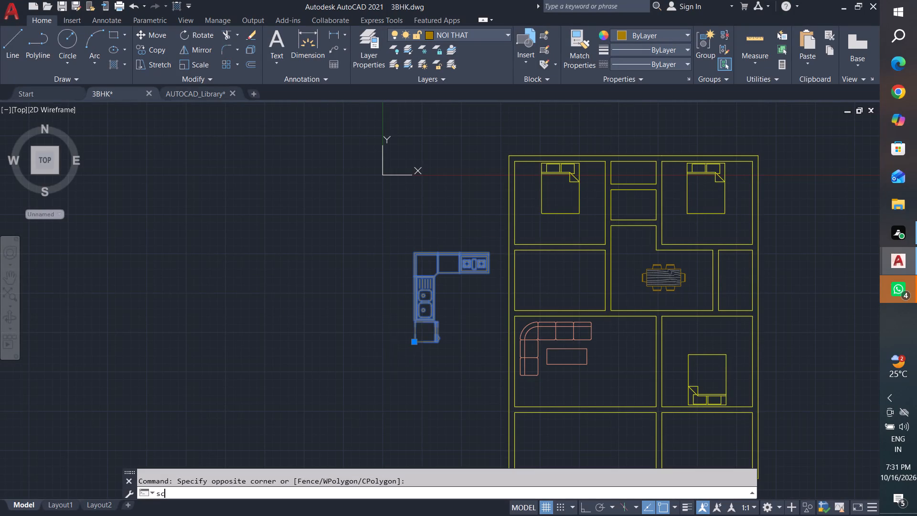
scroll(413, 250, "up", 4)
left_click(409, 261)
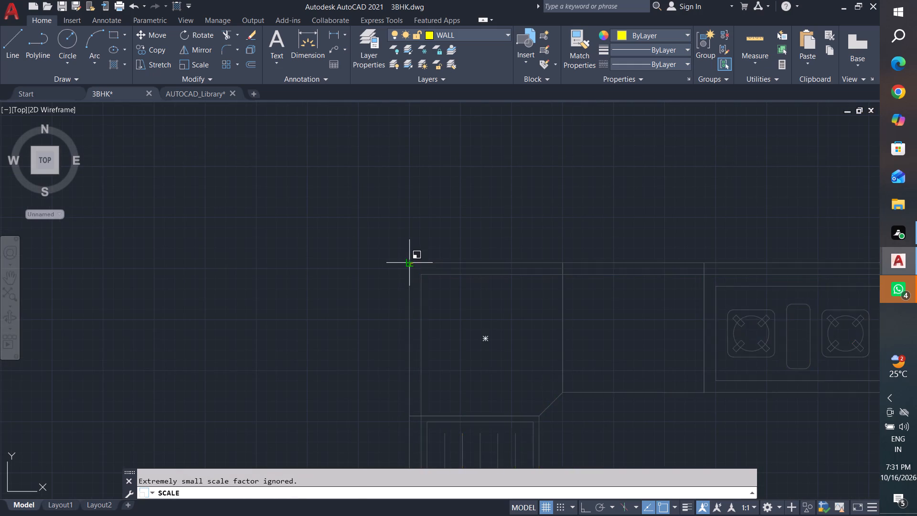
scroll(409, 261, "down", 4)
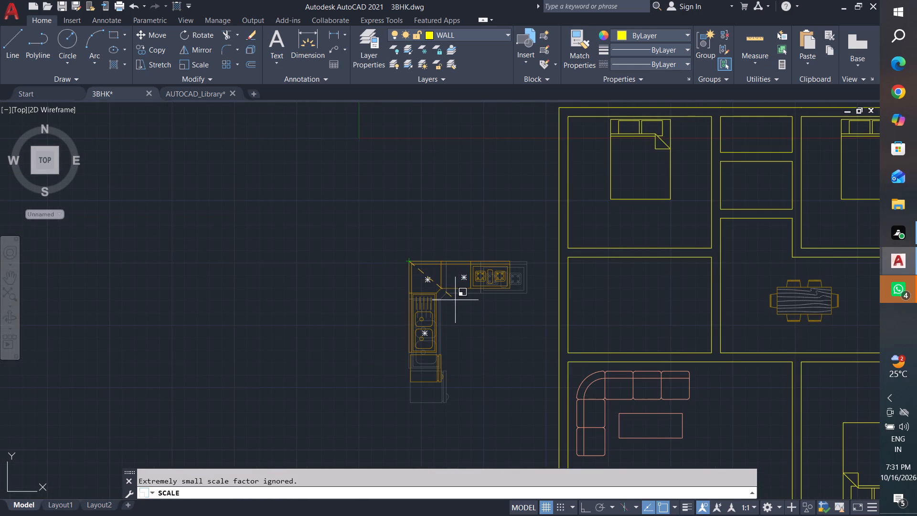
left_click(455, 300)
key("Escape")
key("Escape")
key("Escape")
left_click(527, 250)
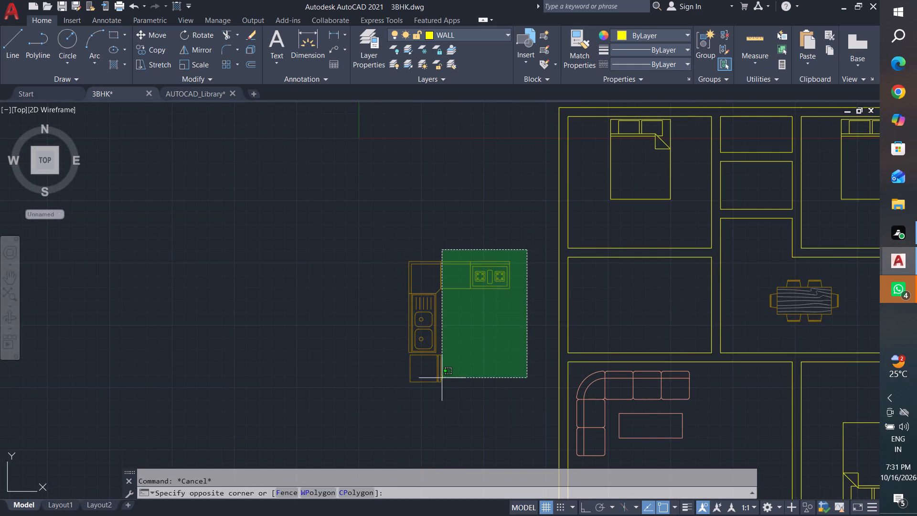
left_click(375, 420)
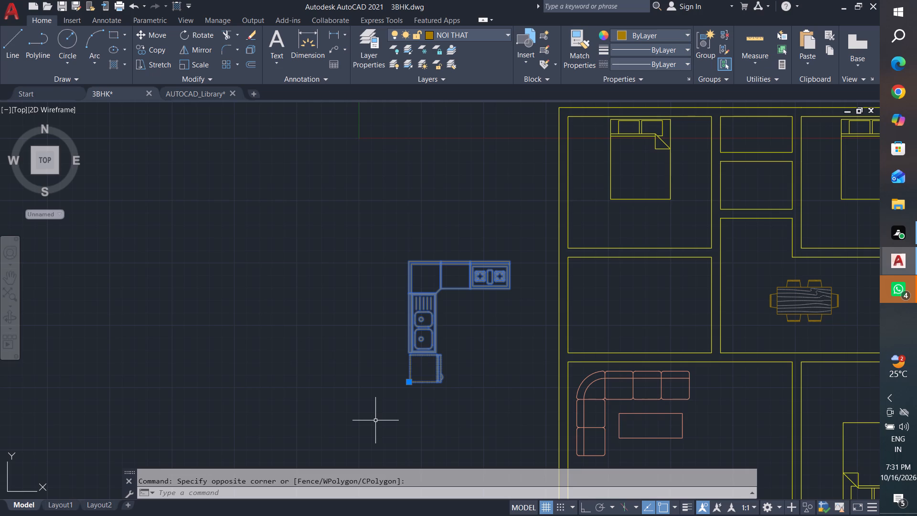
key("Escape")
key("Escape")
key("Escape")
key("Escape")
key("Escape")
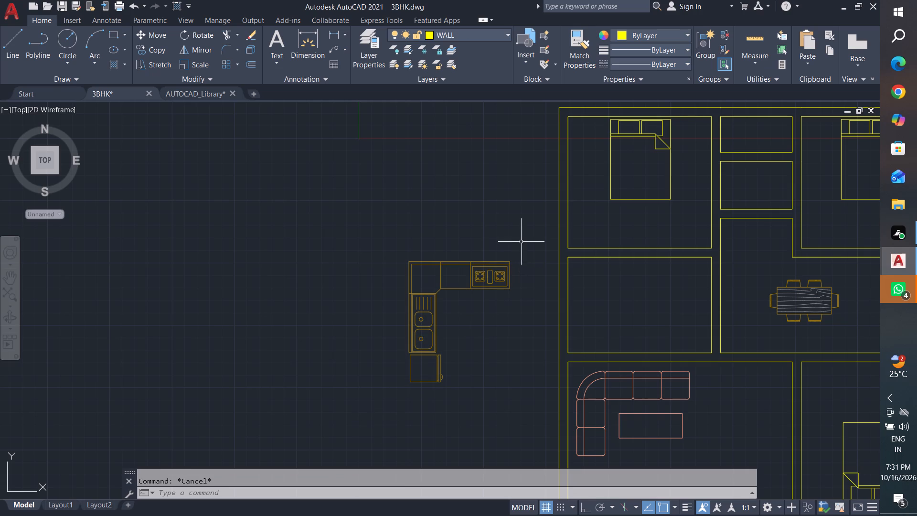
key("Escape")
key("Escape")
Scale the kitchen counter down a little further from its top-left outer corner to suit the kitchen's size.
scroll(510, 261, "down", 1)
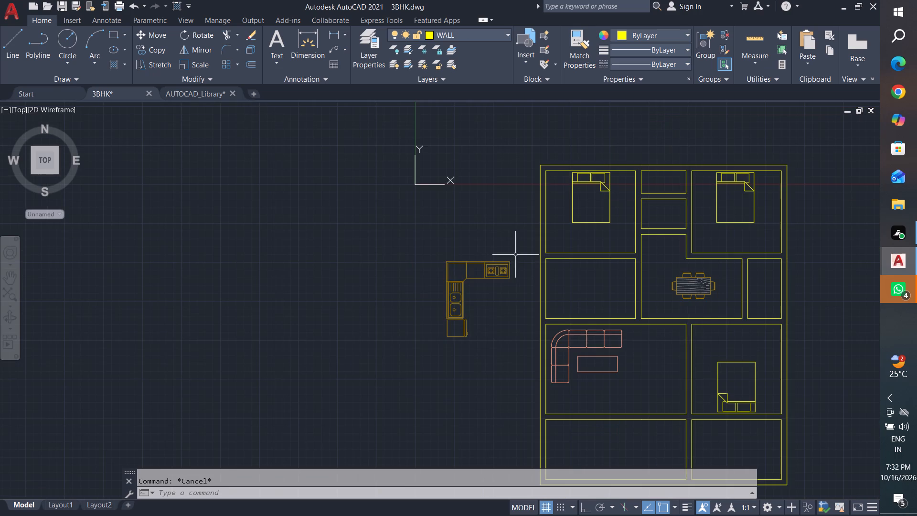
left_click(516, 254)
left_click(412, 354)
type("sc")
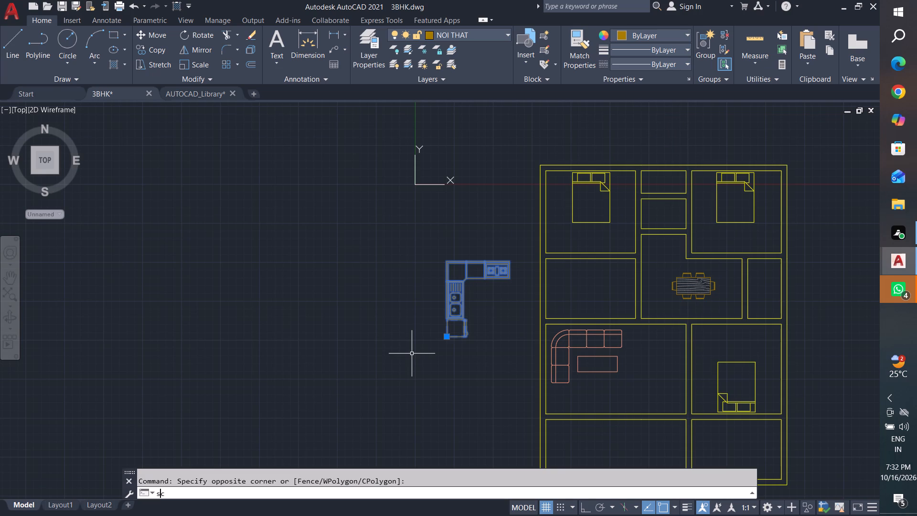
key("space")
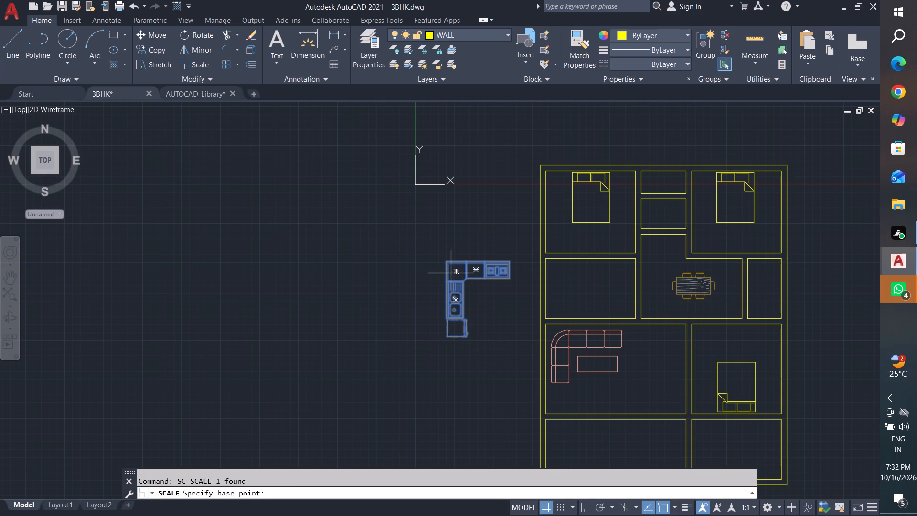
left_click(447, 261)
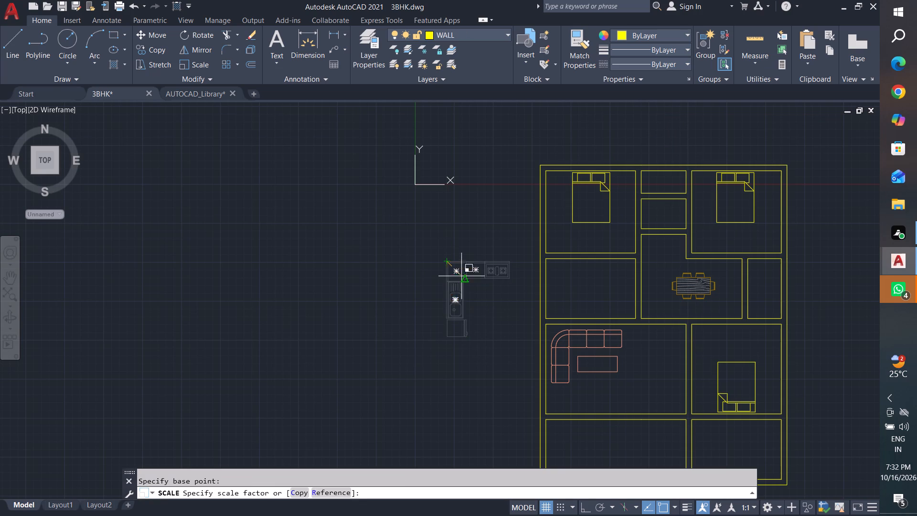
left_click(470, 287)
key("grave")
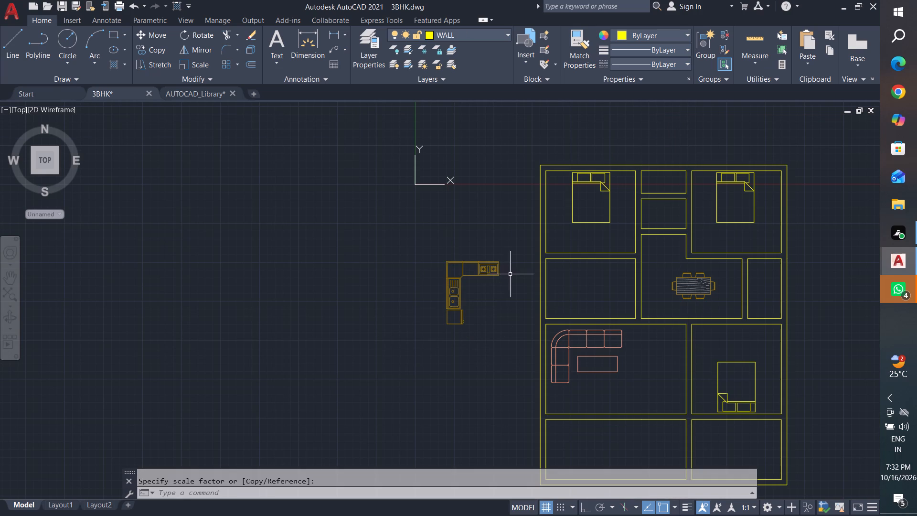
key("Escape")
key("Escape")
key("Escape")
Move the kitchen counter by its top-left corner to the inner top-left corner of the room west of the dining area.
left_click_drag(518, 257, 511, 267)
left_click(394, 344)
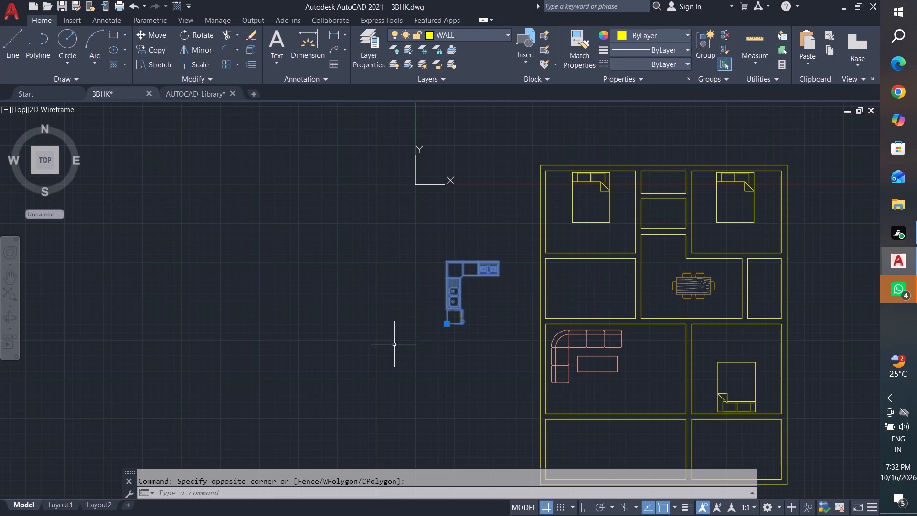
type("m")
key("space")
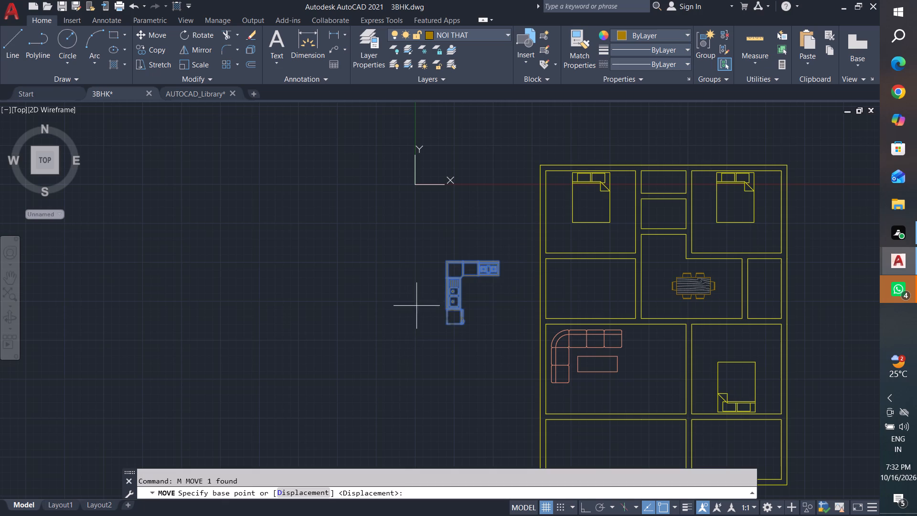
scroll(446, 265, "up", 2)
left_click(448, 255)
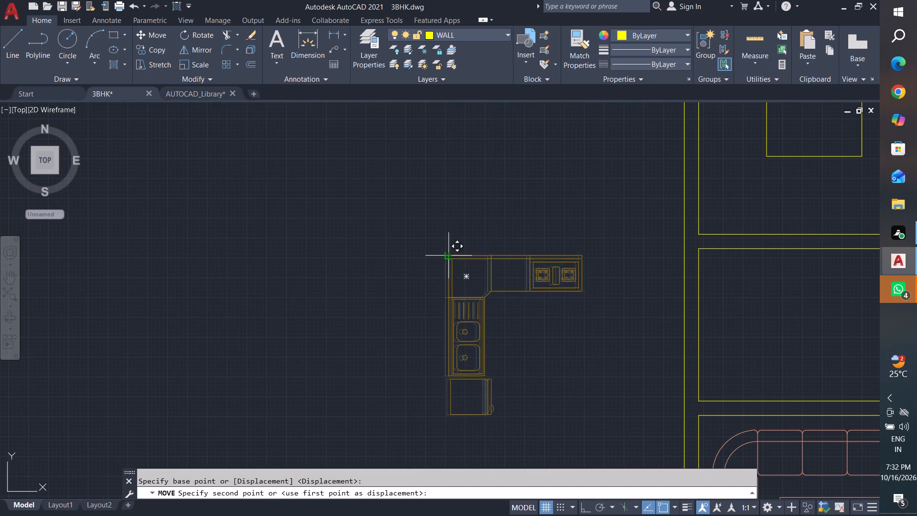
scroll(448, 262, "down", 3)
scroll(519, 272, "up", 3)
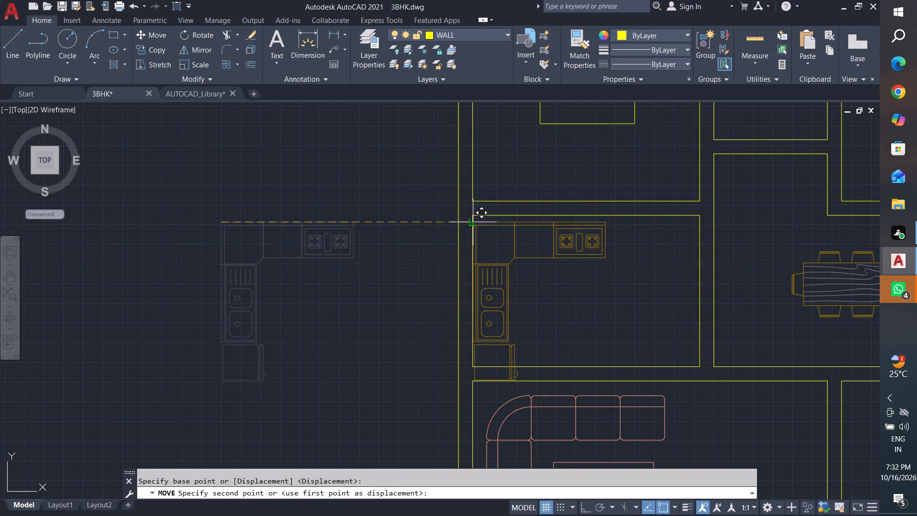
left_click(472, 213)
key("Escape")
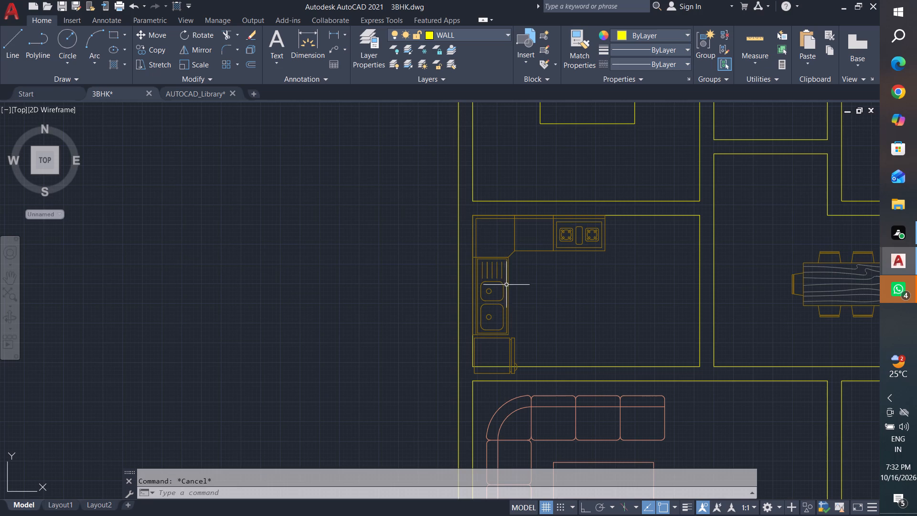
Scale the kitchen counter block slightly smaller freehand, using the refrigerator's bottom-right corner as the base point.
key("Escape")
key("Escape")
left_click(529, 254)
left_click(495, 321)
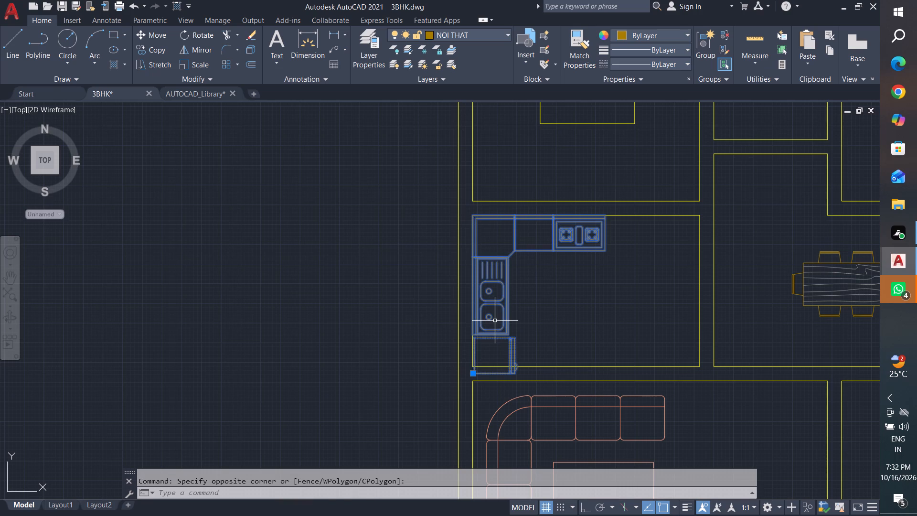
type("sc")
key("space")
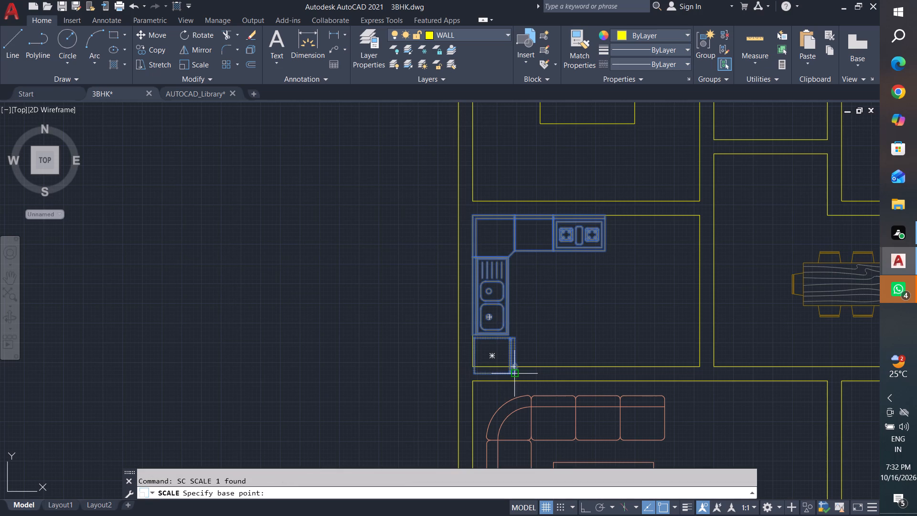
left_click(514, 375)
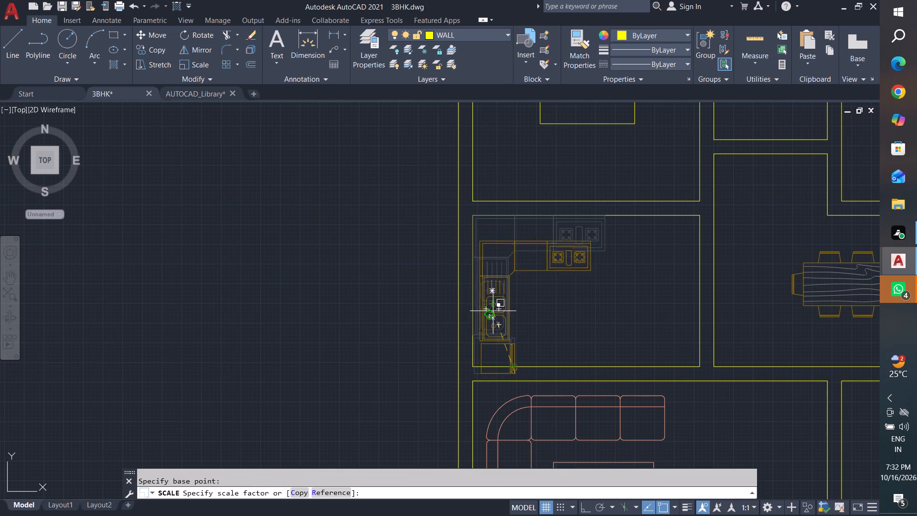
scroll(491, 307, "up", 2)
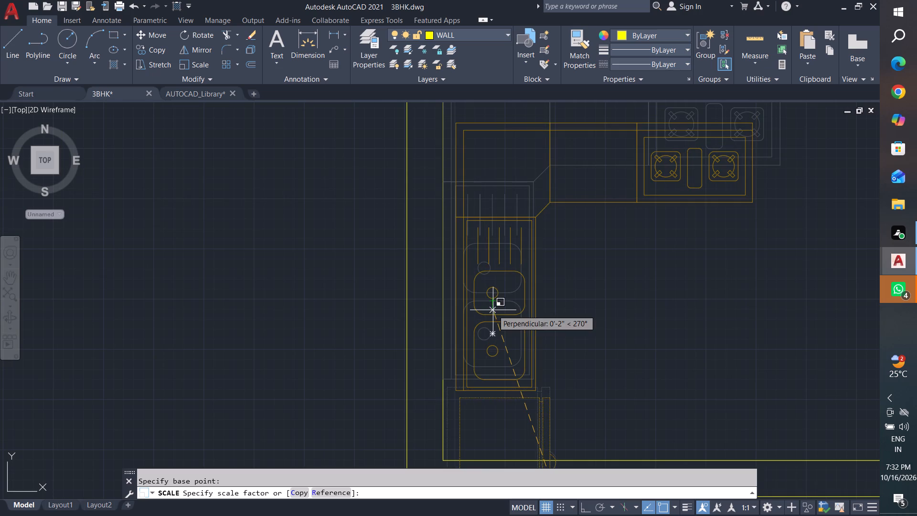
left_click(493, 310)
scroll(524, 366, "down", 3)
key("Escape")
key("Escape")
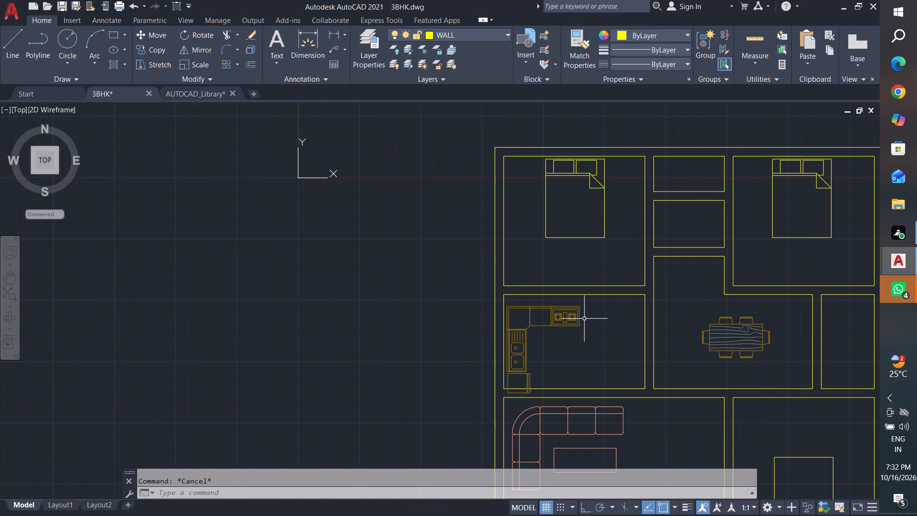
Move the kitchen counter by its top-left outer corner to the kitchen's inner top-left wall corner.
key("Escape")
key("Escape")
left_click(584, 304)
left_click(530, 348)
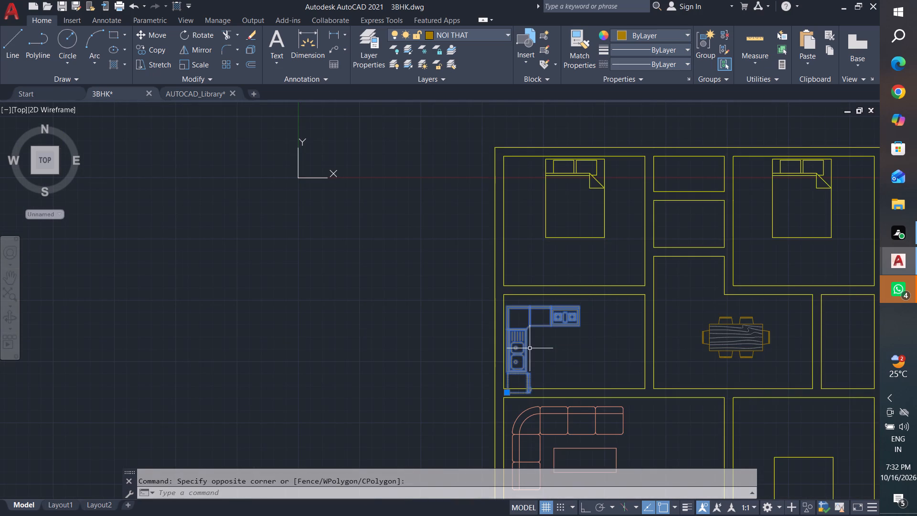
type("m")
key("space")
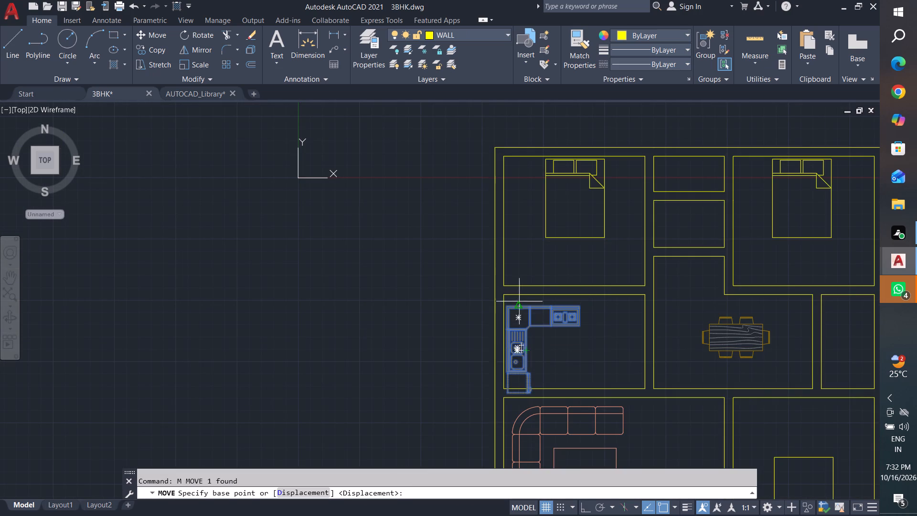
scroll(519, 301, "up", 2)
left_click(486, 316)
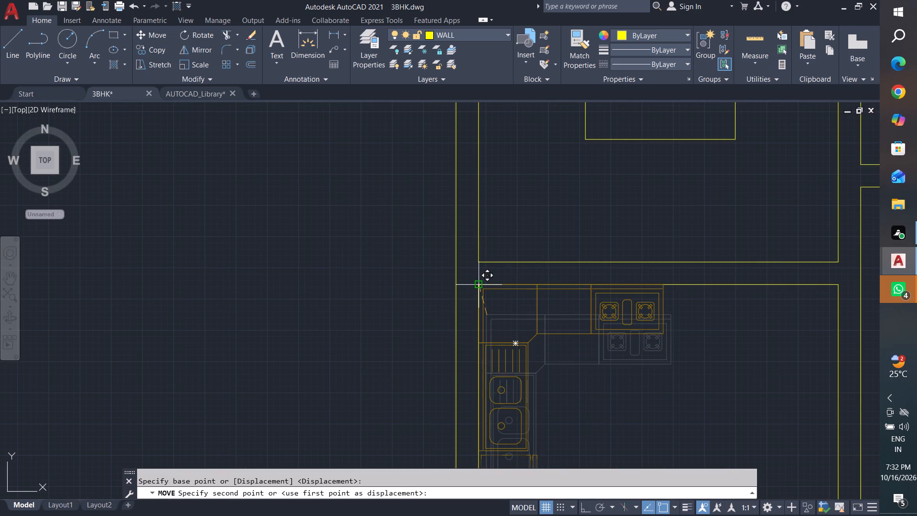
left_click(480, 285)
scroll(511, 330, "down", 3)
key("Escape")
key("Escape")
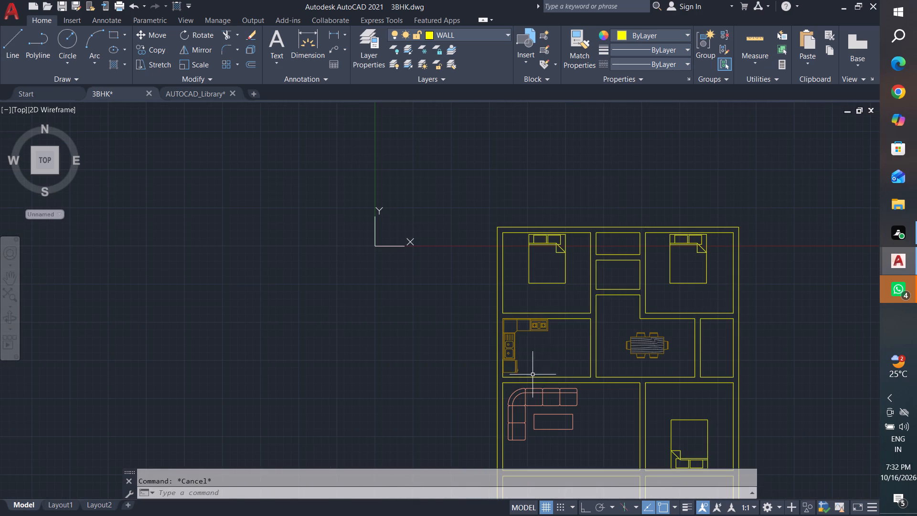
key("Escape")
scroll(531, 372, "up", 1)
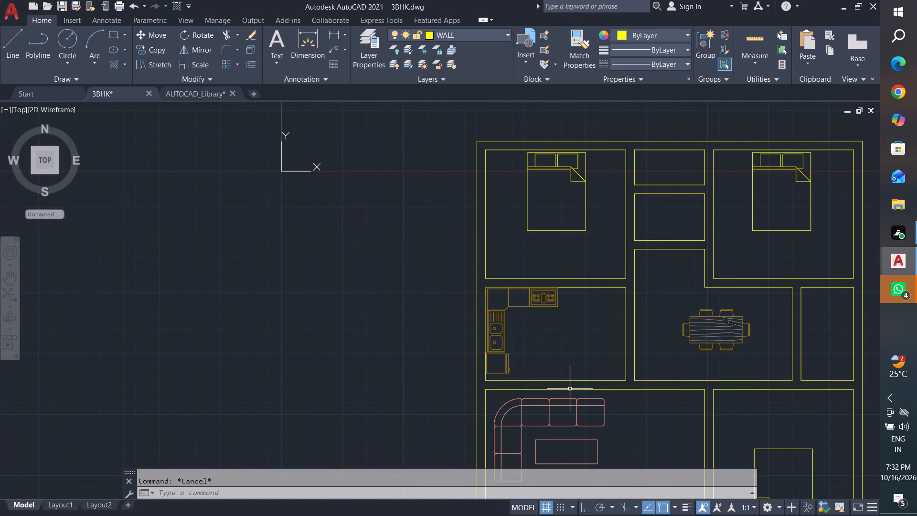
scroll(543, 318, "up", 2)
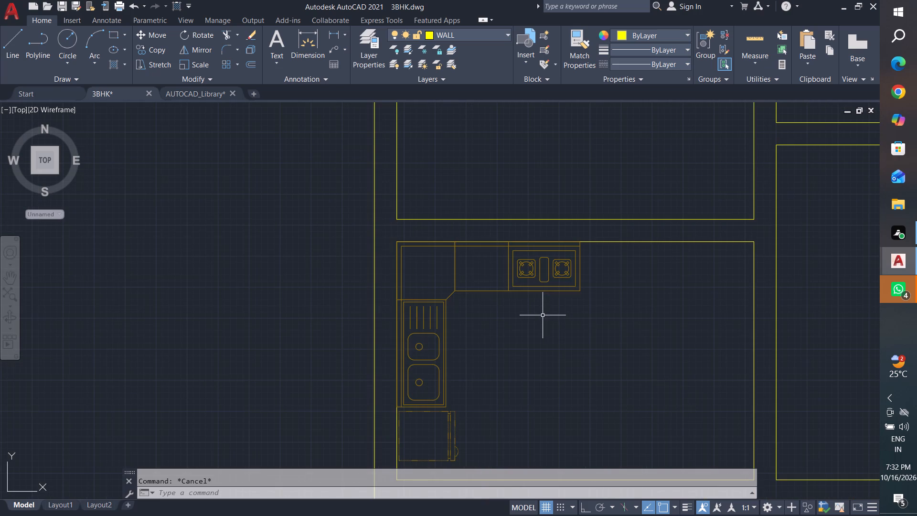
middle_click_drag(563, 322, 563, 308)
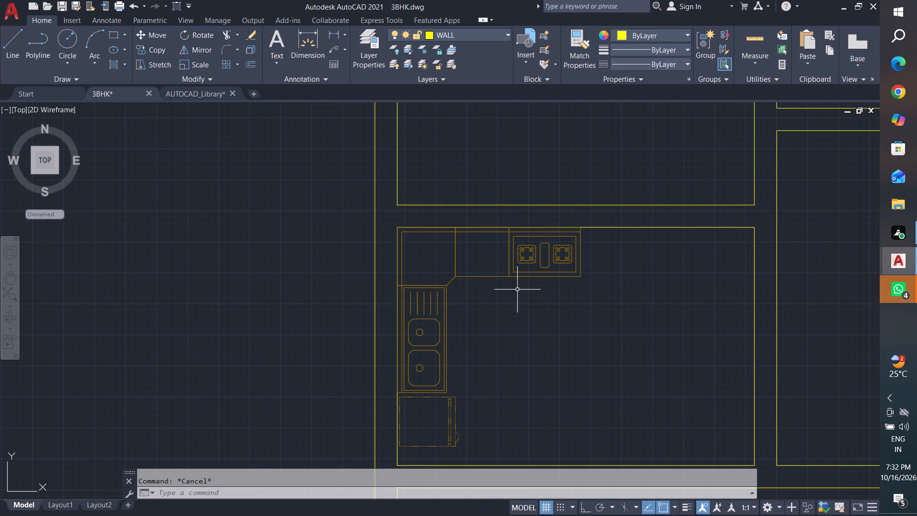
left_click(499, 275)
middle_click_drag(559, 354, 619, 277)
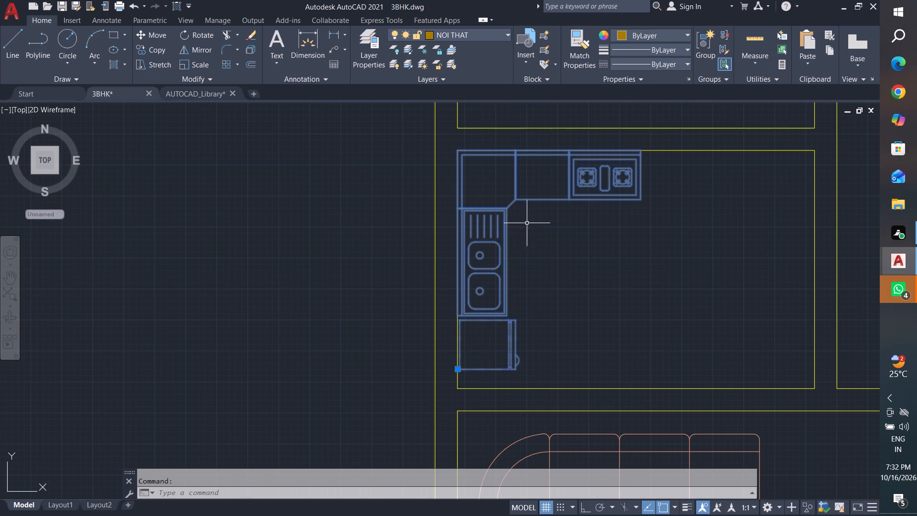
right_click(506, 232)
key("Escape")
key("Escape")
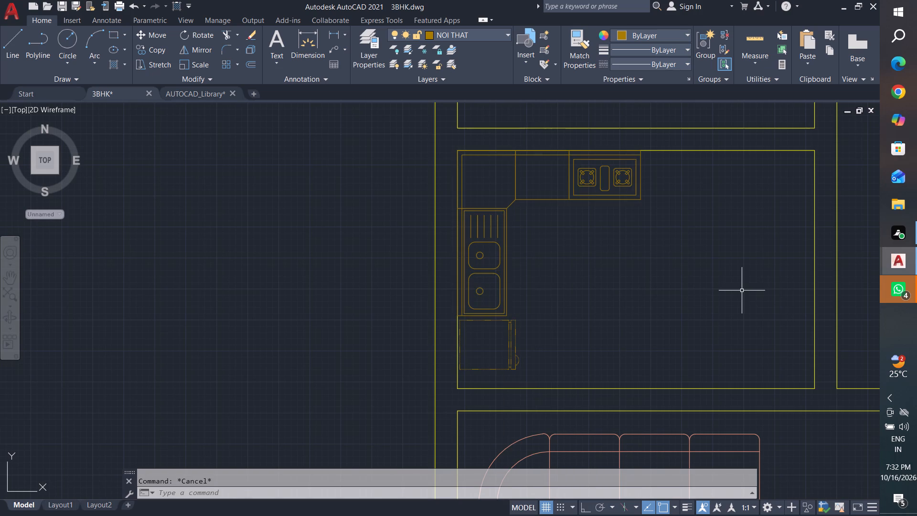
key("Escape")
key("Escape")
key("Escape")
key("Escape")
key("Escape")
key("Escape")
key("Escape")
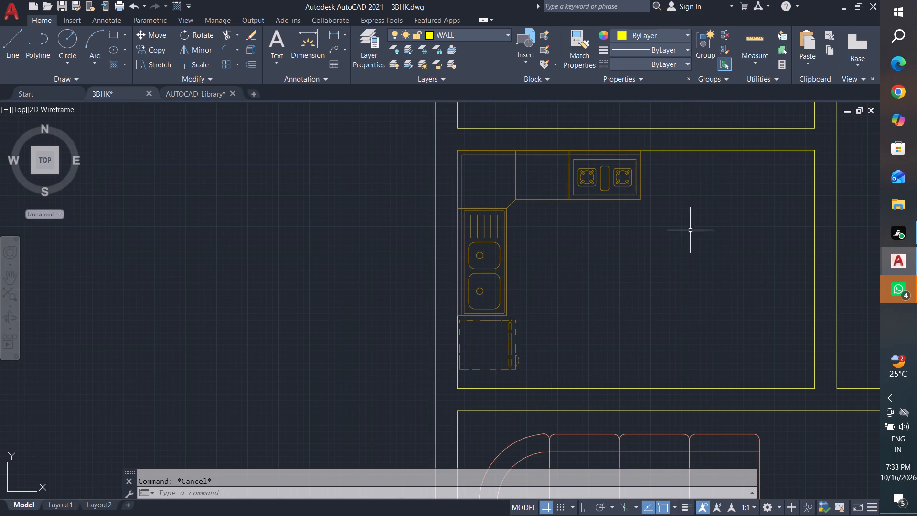
Explode the kitchen counter block into separate objects.
left_click_drag(674, 172, 654, 184)
left_click(544, 259)
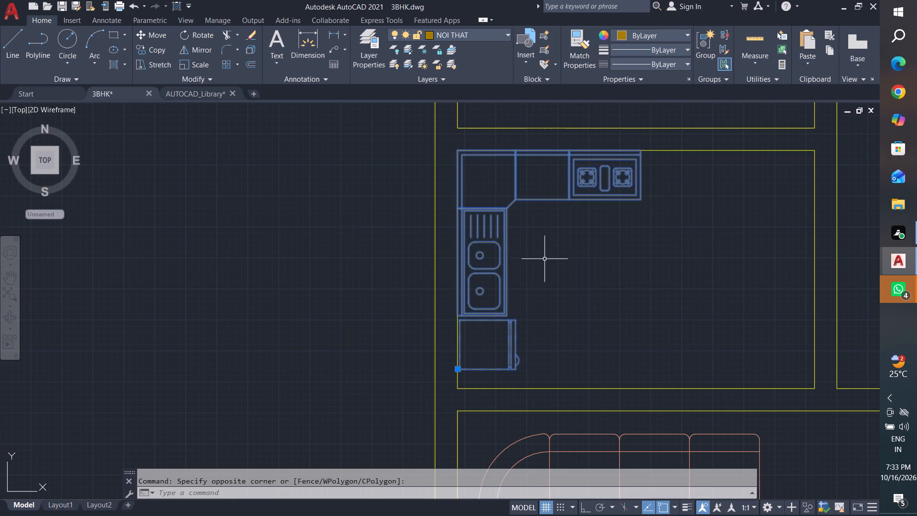
type("explo")
left_click(215, 451)
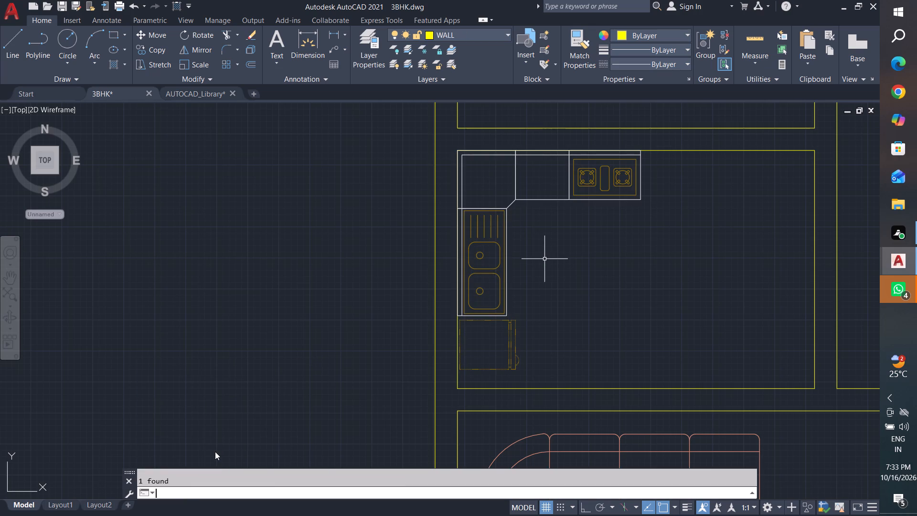
key("Escape")
key("Escape")
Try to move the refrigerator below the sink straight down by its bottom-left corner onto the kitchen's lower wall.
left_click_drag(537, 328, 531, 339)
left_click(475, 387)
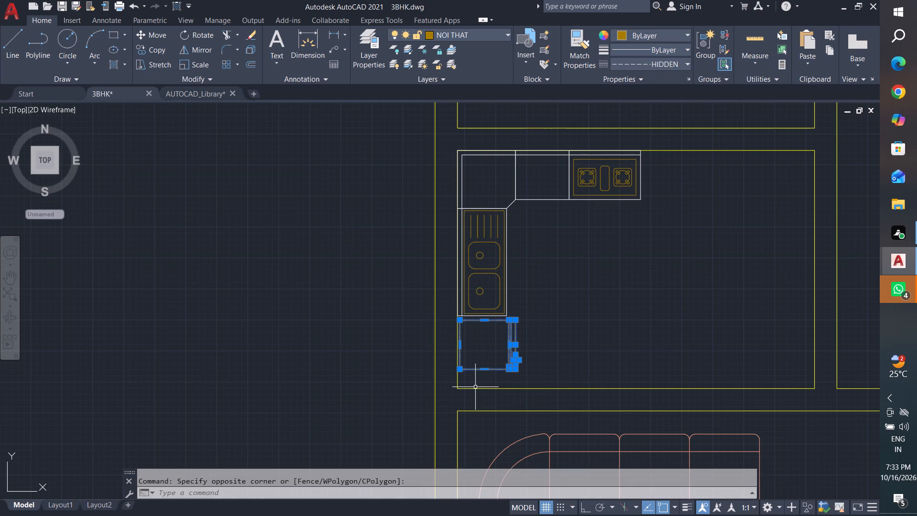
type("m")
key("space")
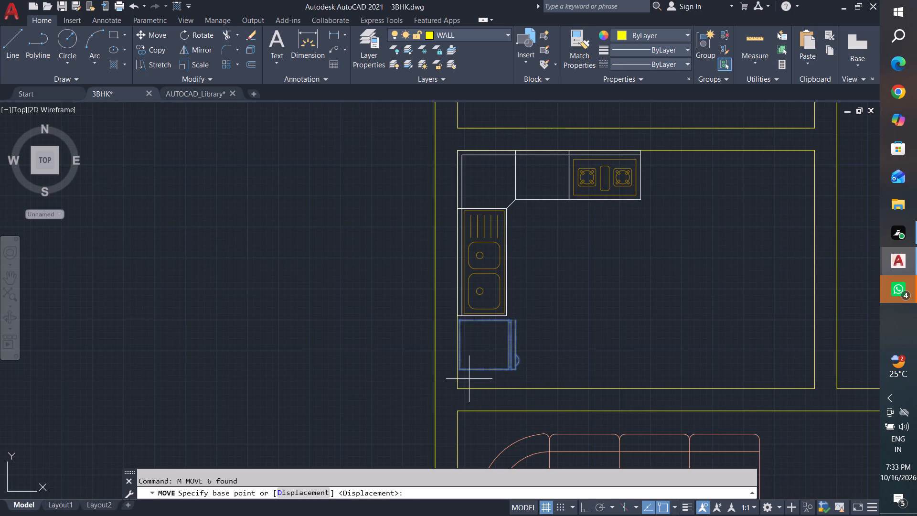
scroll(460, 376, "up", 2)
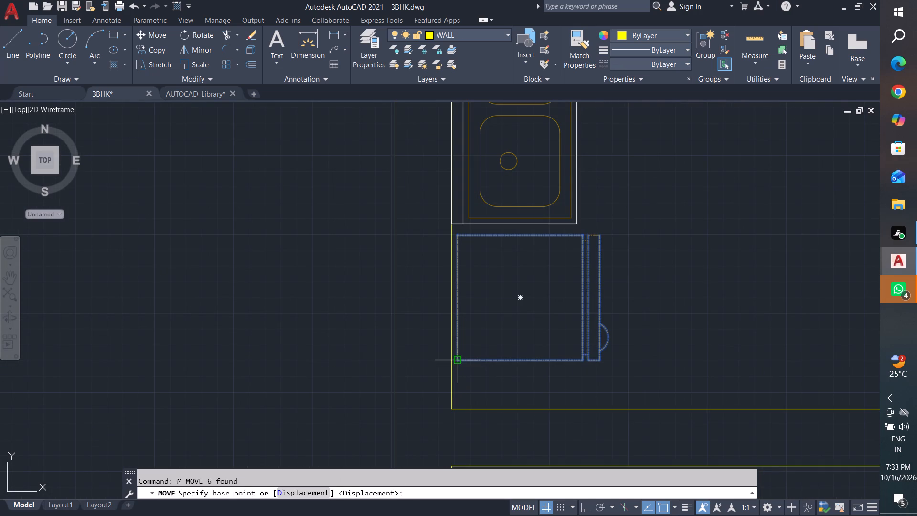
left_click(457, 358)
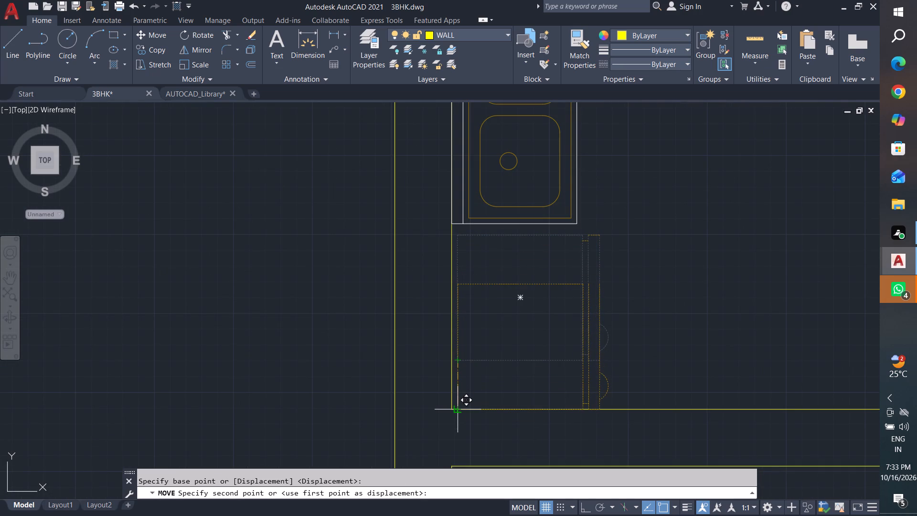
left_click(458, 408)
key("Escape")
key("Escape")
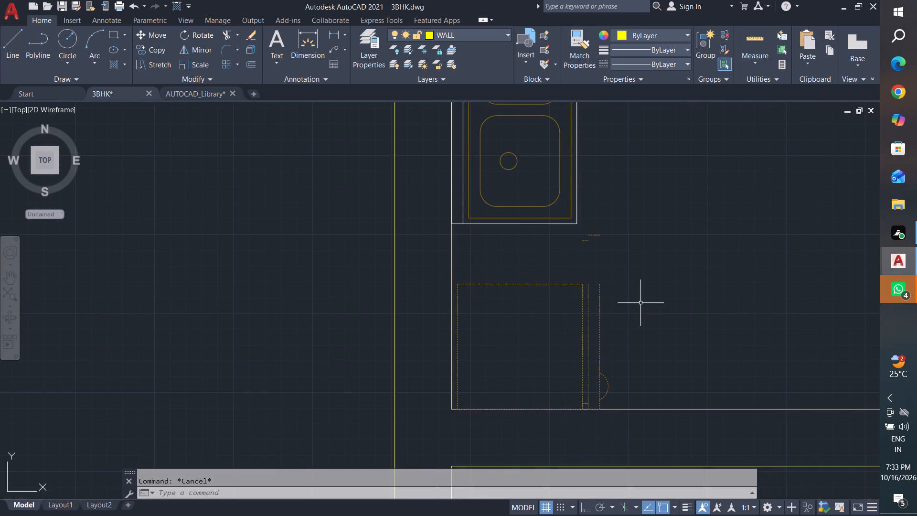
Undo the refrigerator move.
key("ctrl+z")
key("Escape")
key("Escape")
Move all the refrigerator's lines about 7" straight down by its bottom-left corner, leaving a small gap above the kitchen's lower wall.
scroll(498, 329, "up", 2)
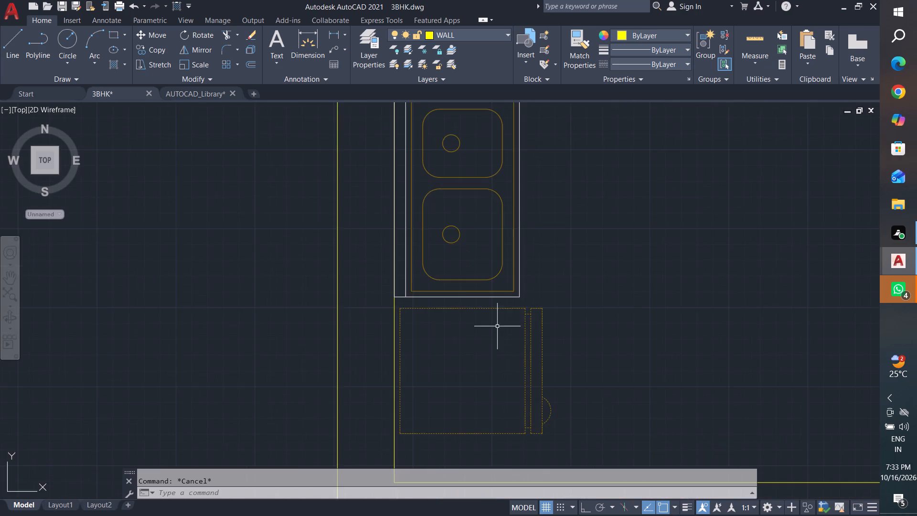
middle_click_drag(514, 317, 569, 256)
scroll(550, 285, "up", 1)
left_click(650, 226)
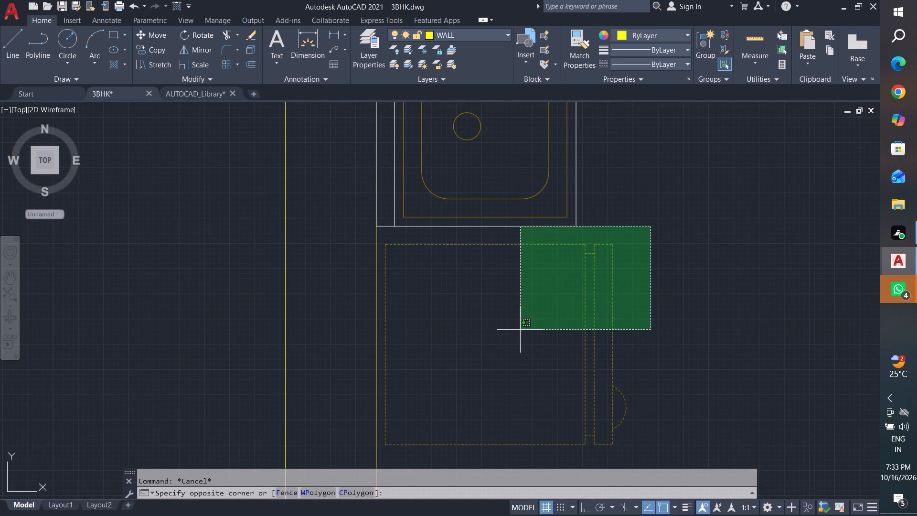
key("Escape")
key("Escape")
left_click(641, 233)
middle_click_drag(462, 375, 525, 274)
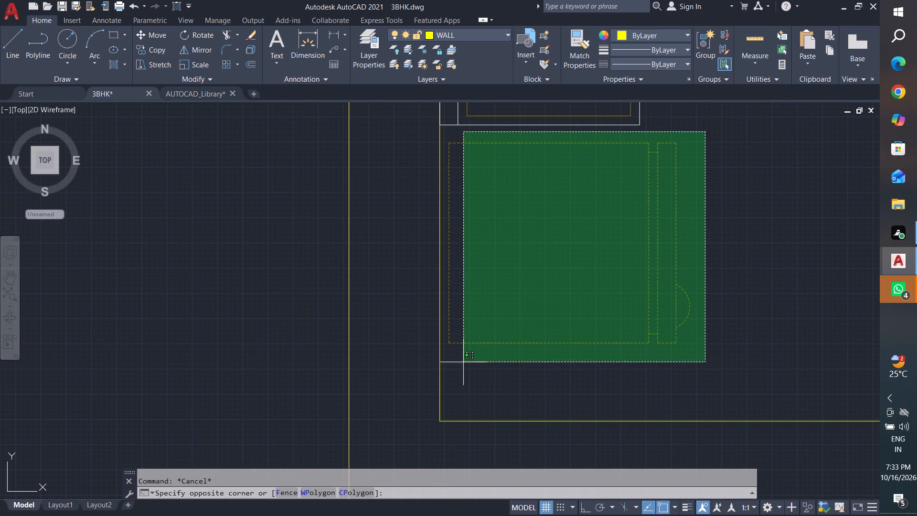
left_click(446, 372)
type("m")
key("space")
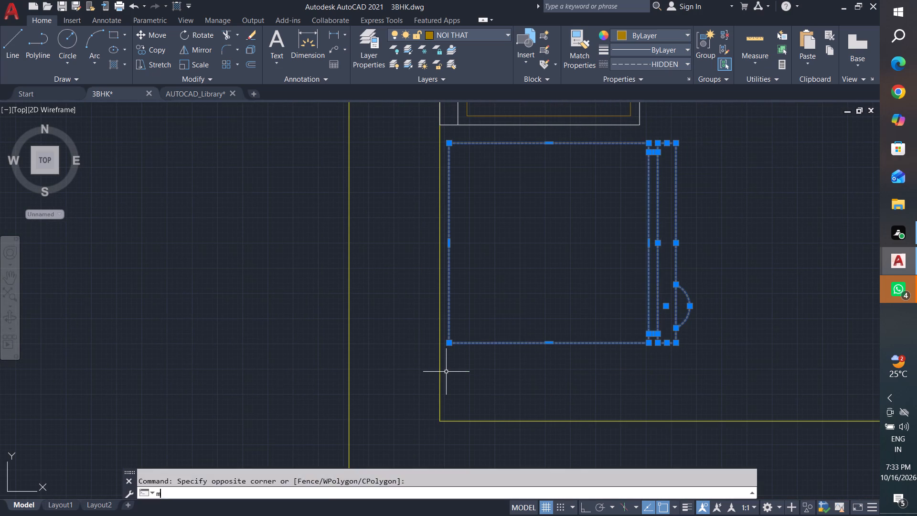
left_click(451, 345)
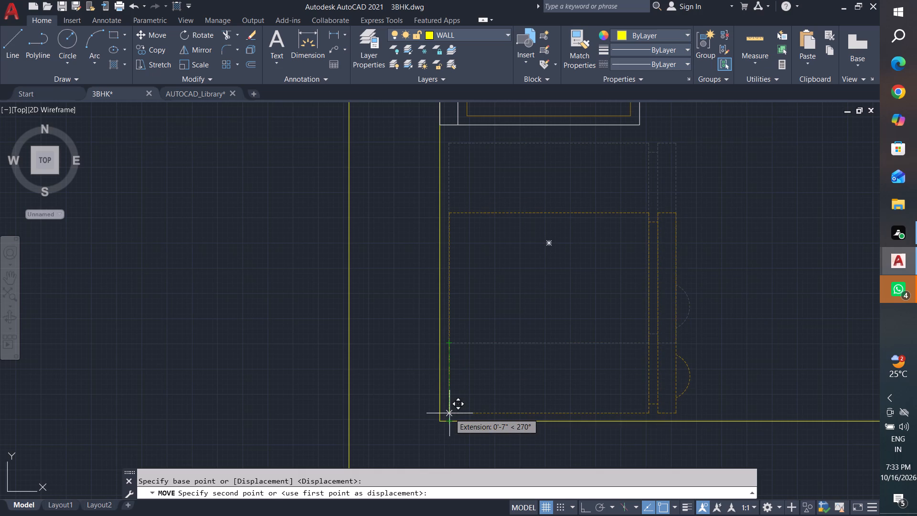
left_click(449, 413)
scroll(445, 409, "down", 2)
key("Escape")
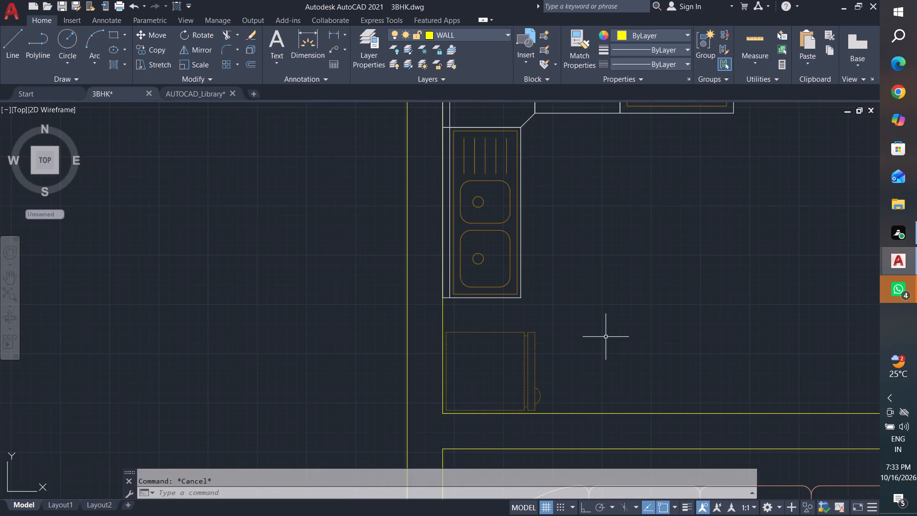
key("Escape")
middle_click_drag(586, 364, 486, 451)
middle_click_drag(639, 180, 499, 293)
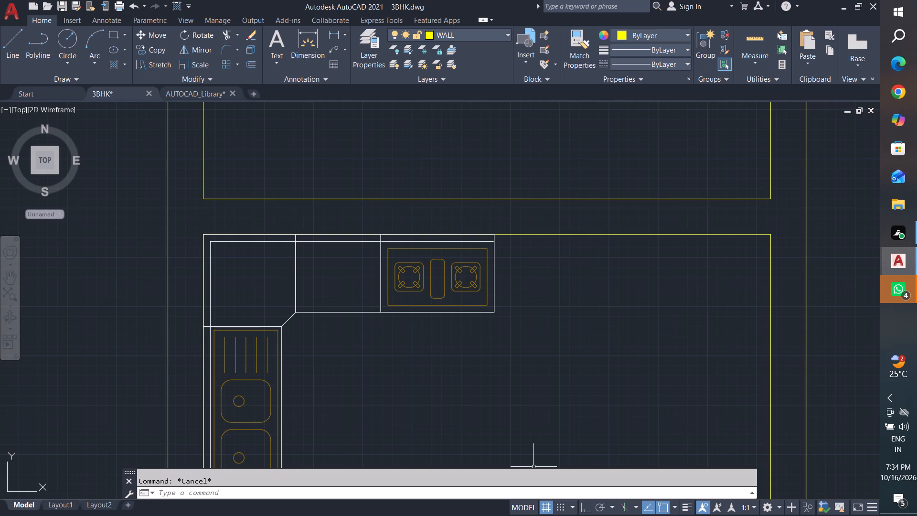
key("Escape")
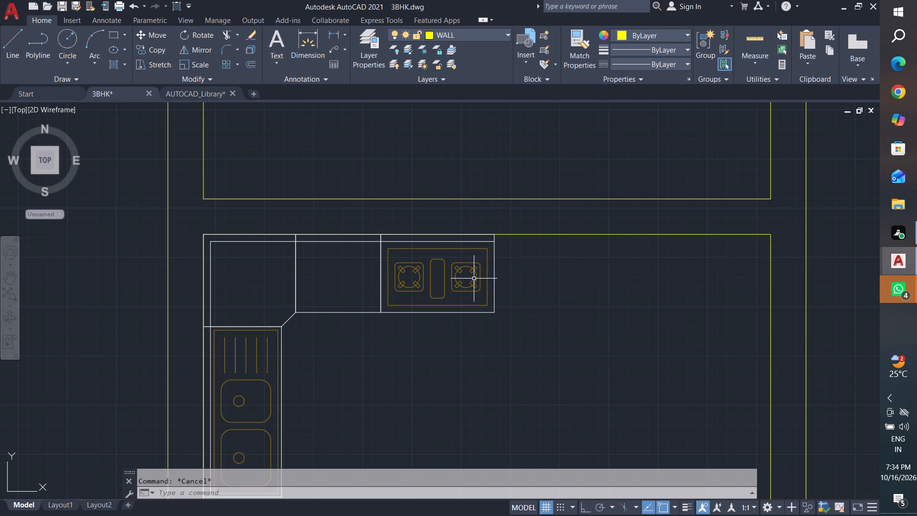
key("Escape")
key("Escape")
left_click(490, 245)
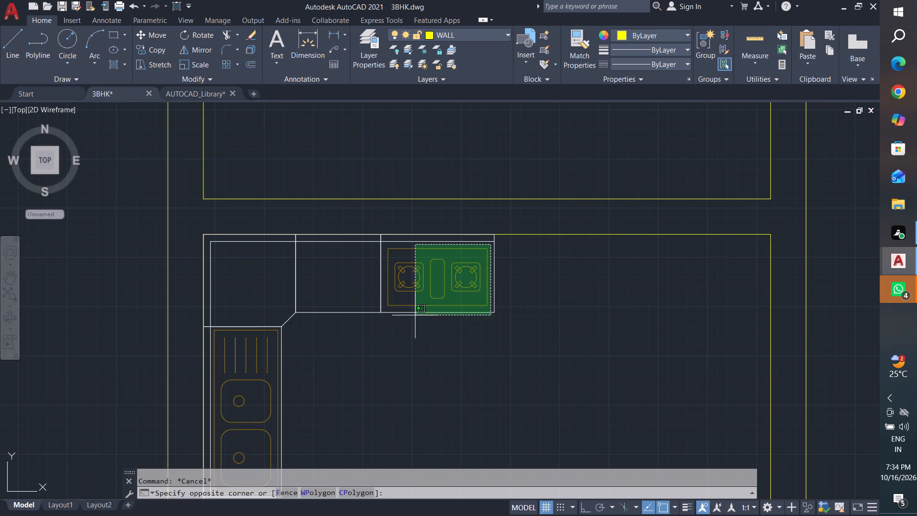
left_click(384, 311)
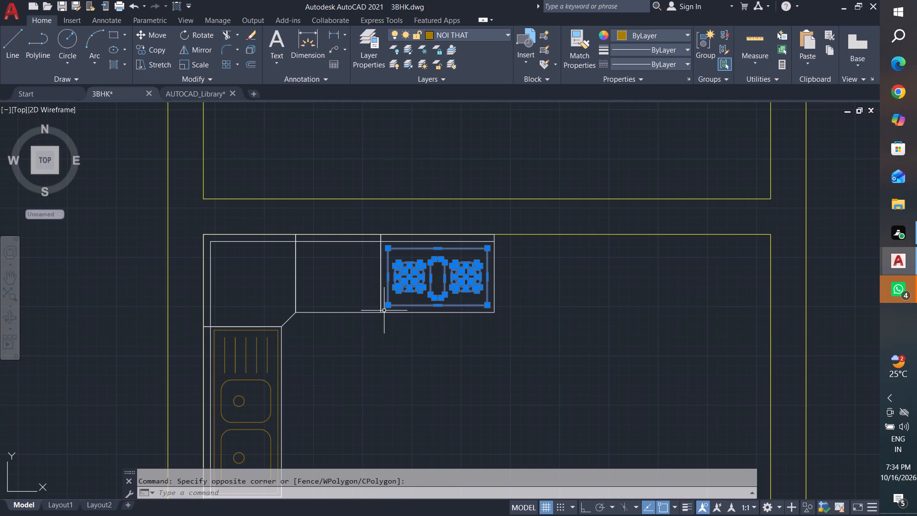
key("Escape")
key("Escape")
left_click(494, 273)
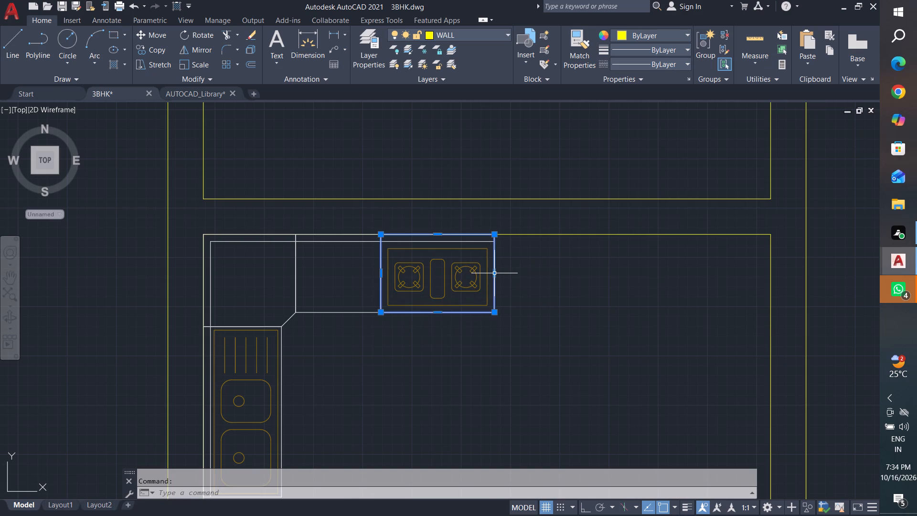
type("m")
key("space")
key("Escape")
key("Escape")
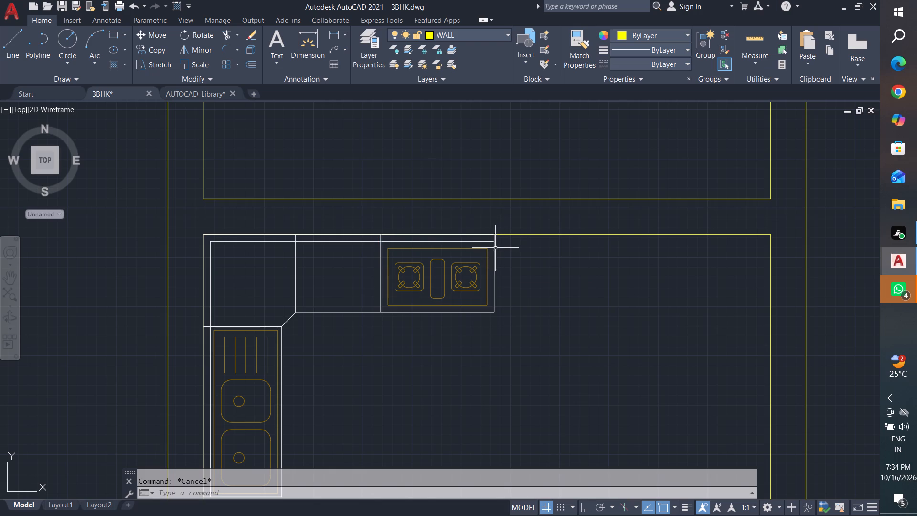
Move the rectangle around the stove about 3'-7" straight right along the kitchen's upper wall by its top-right corner, with Ortho on.
left_click(492, 249)
key("Escape")
key("Escape")
left_click(495, 252)
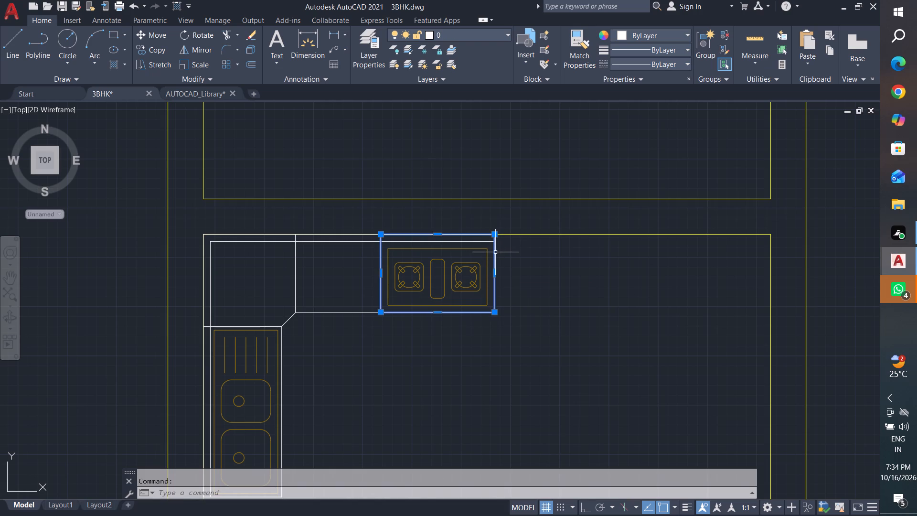
key("m")
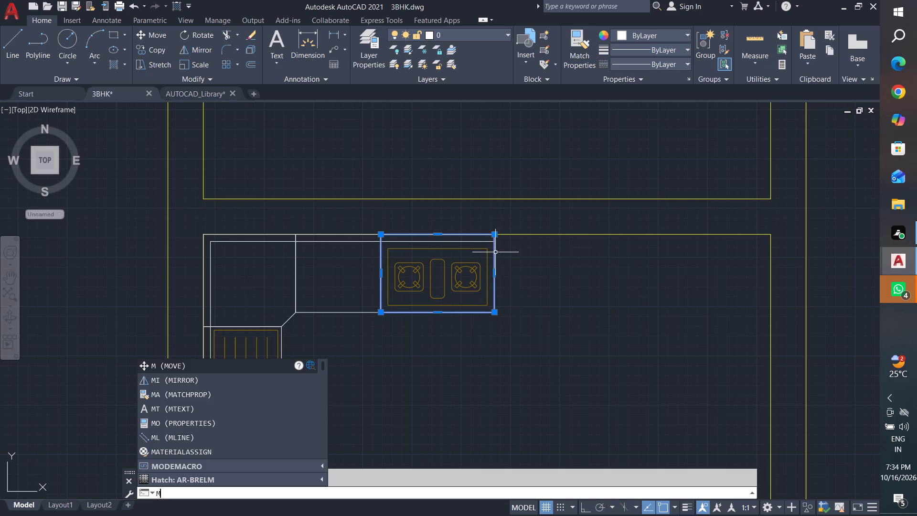
key("Return")
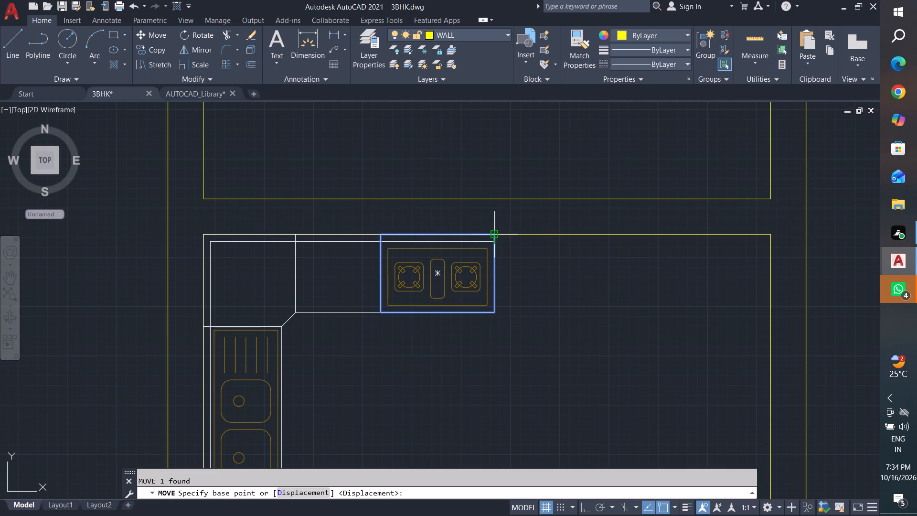
left_click(497, 236)
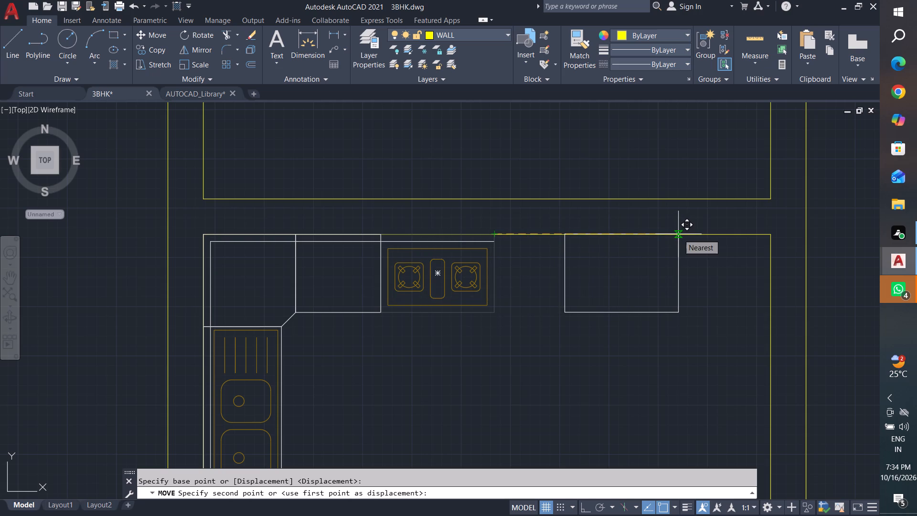
left_click(583, 510)
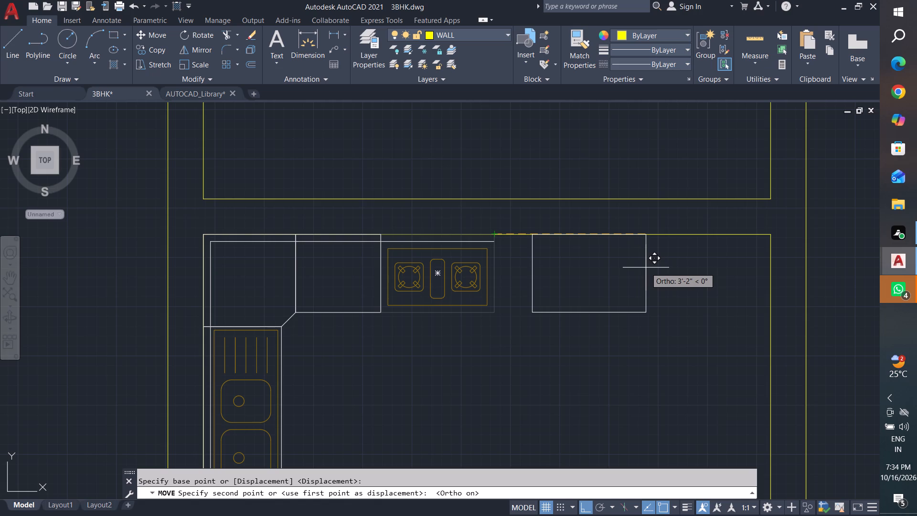
left_click(664, 265)
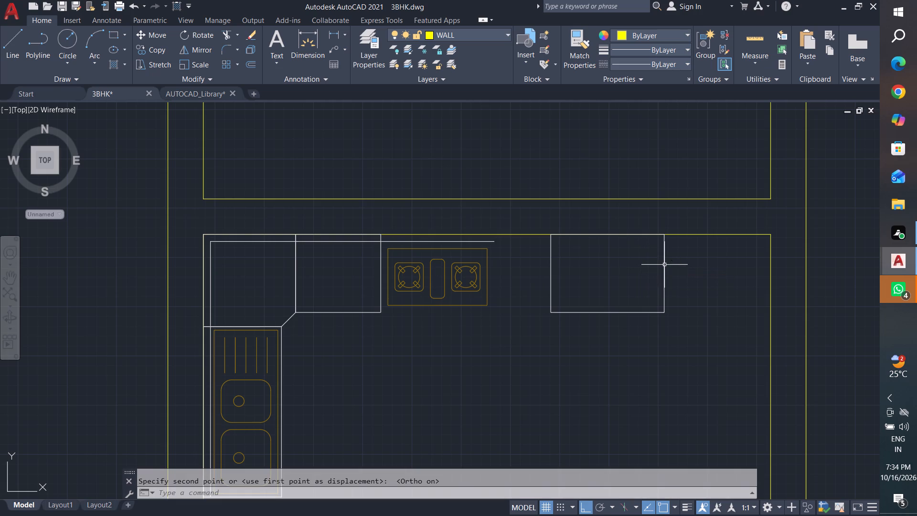
key("Escape")
key("Escape")
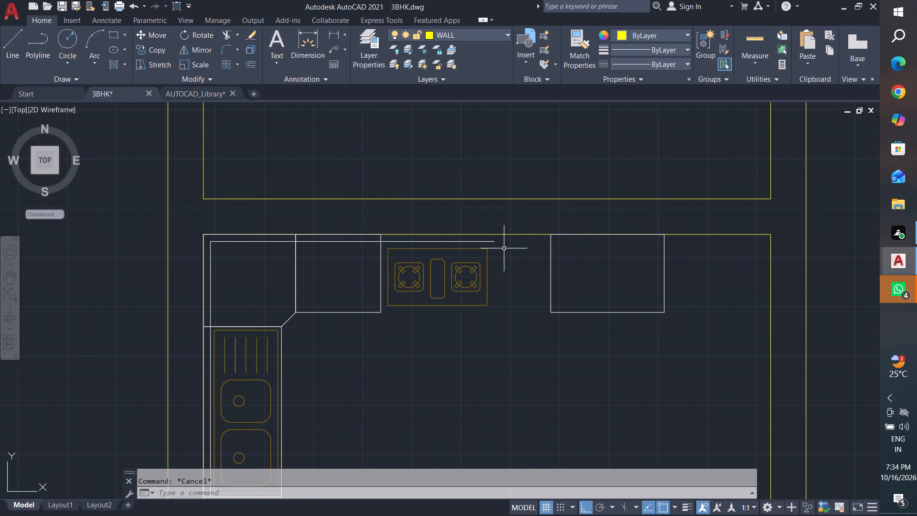
Move the two-burner stove about 3'-7" straight right by its top-right corner, into the relocated counter rectangle.
left_click(498, 242)
key("Escape")
key("Escape")
left_click(497, 247)
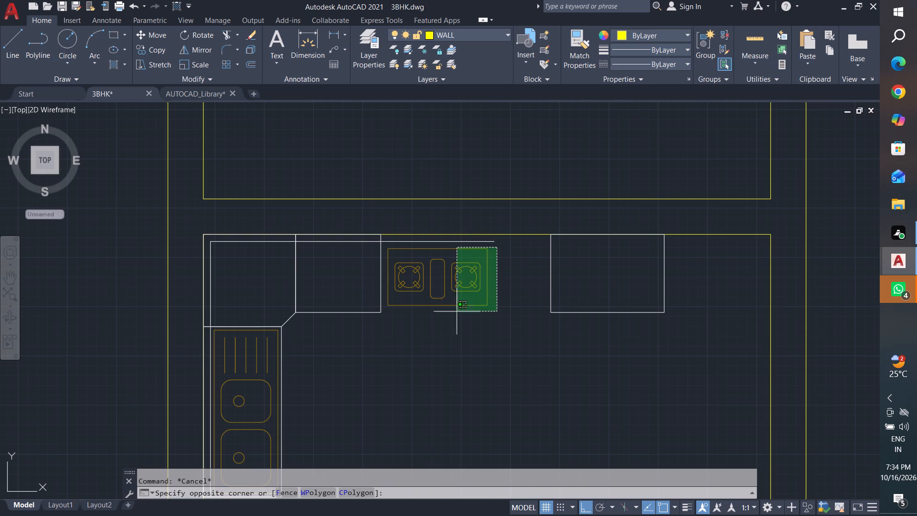
scroll(382, 308, "up", 2)
left_click(387, 312)
type("m")
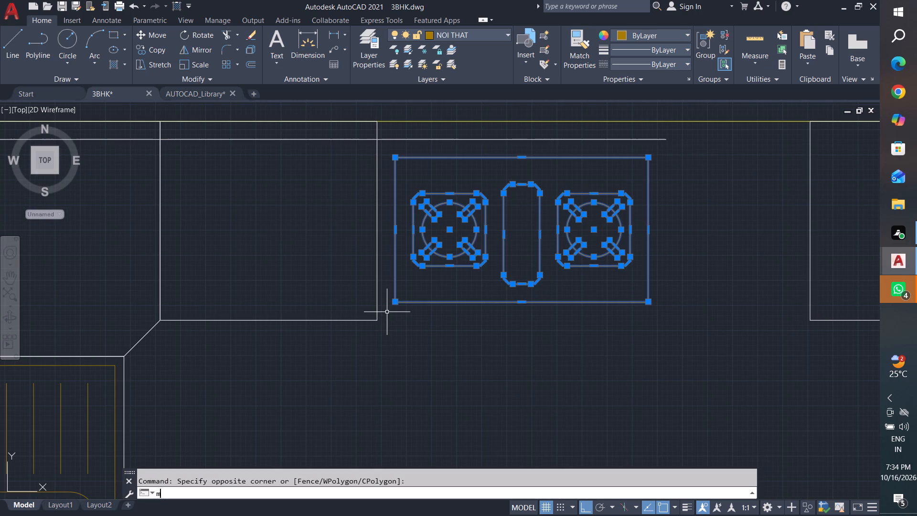
key("space")
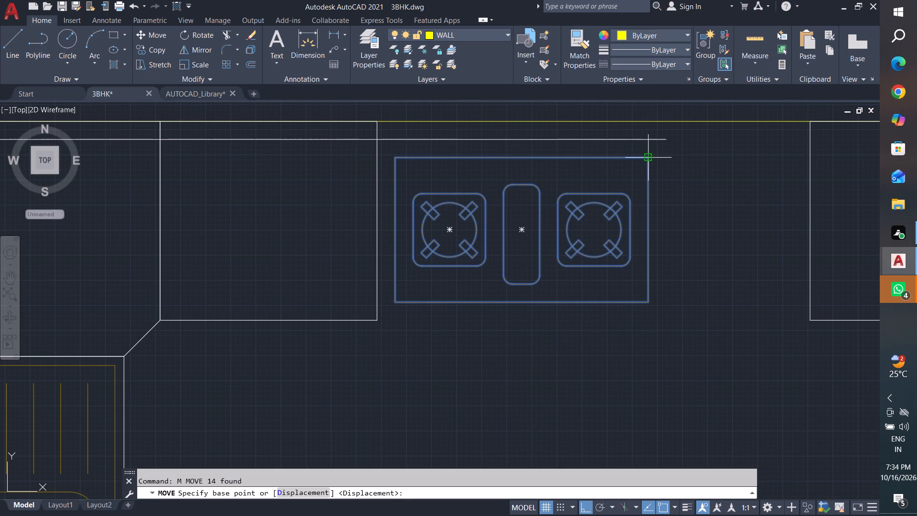
left_click(647, 160)
scroll(647, 160, "down", 3)
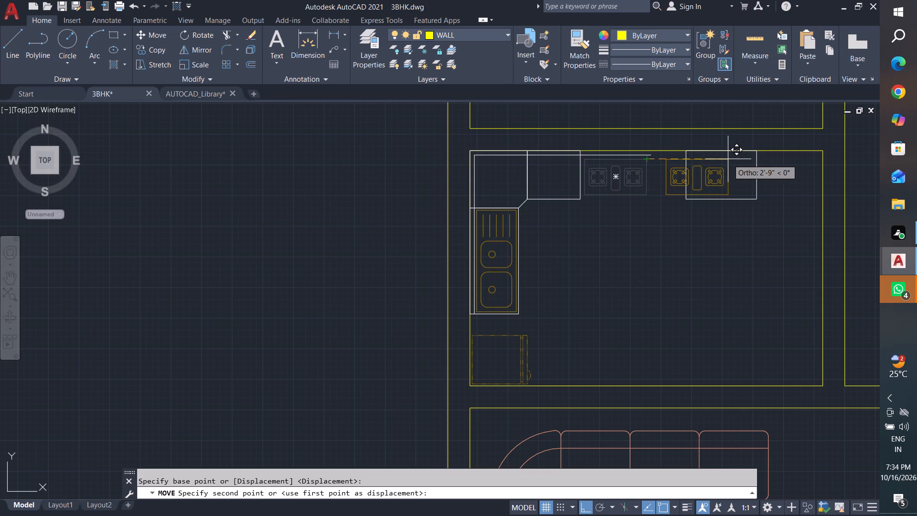
scroll(729, 159, "up", 3)
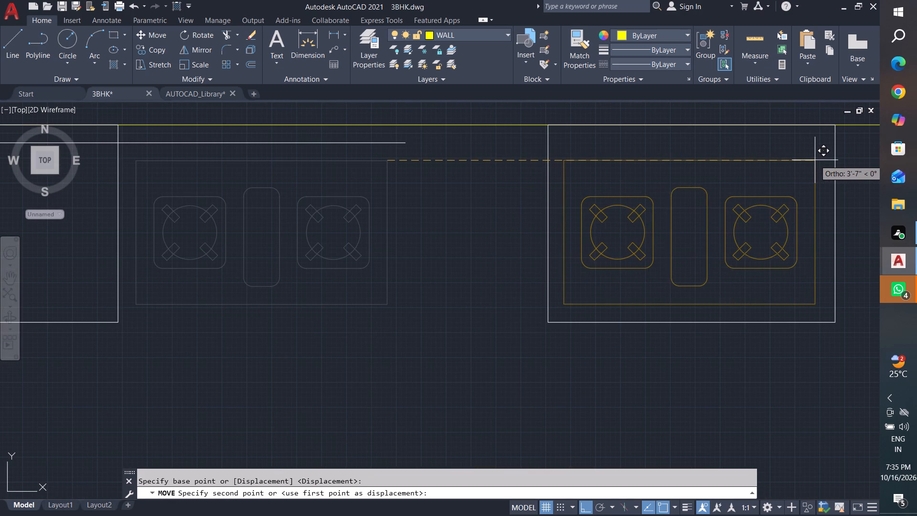
left_click(818, 159)
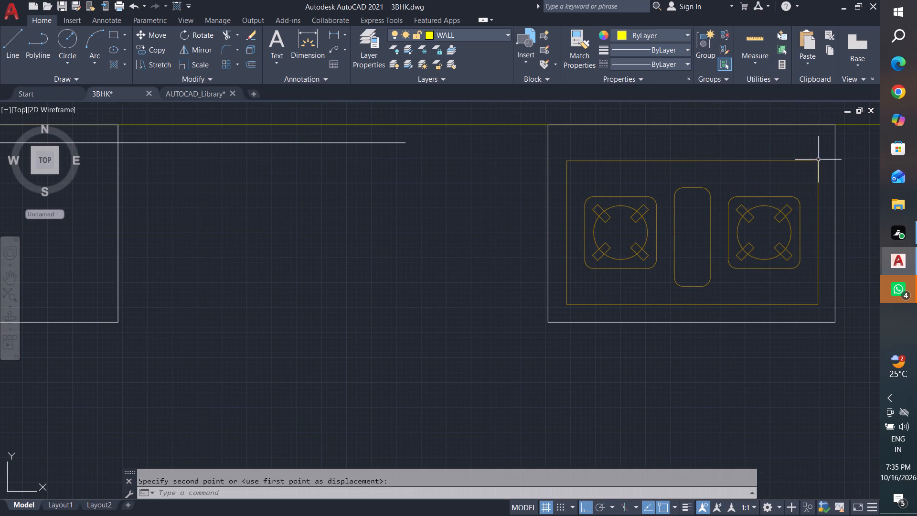
key("Escape")
key("Escape")
scroll(487, 381, "down", 2)
middle_click_drag(505, 378, 621, 358)
key("Escape")
key("Escape")
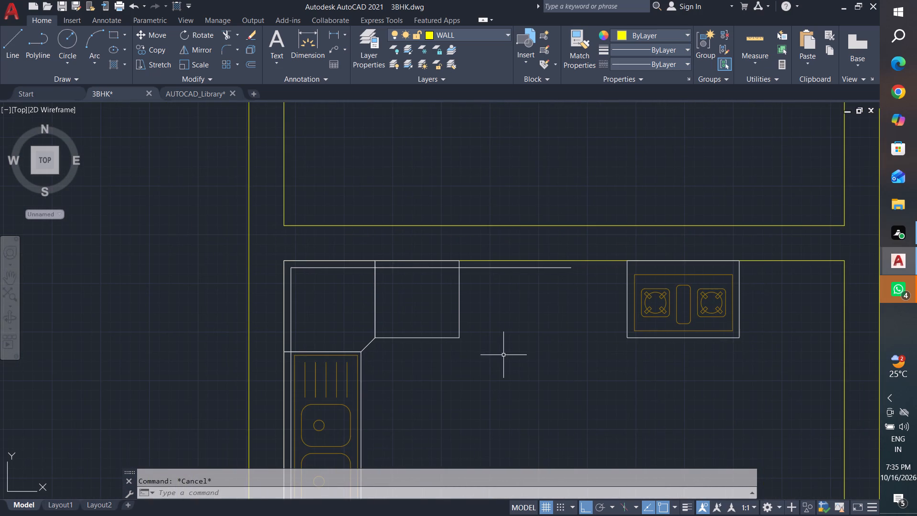
Move the stove and its counter rectangle together slightly back left along the kitchen's upper wall.
left_click(757, 266)
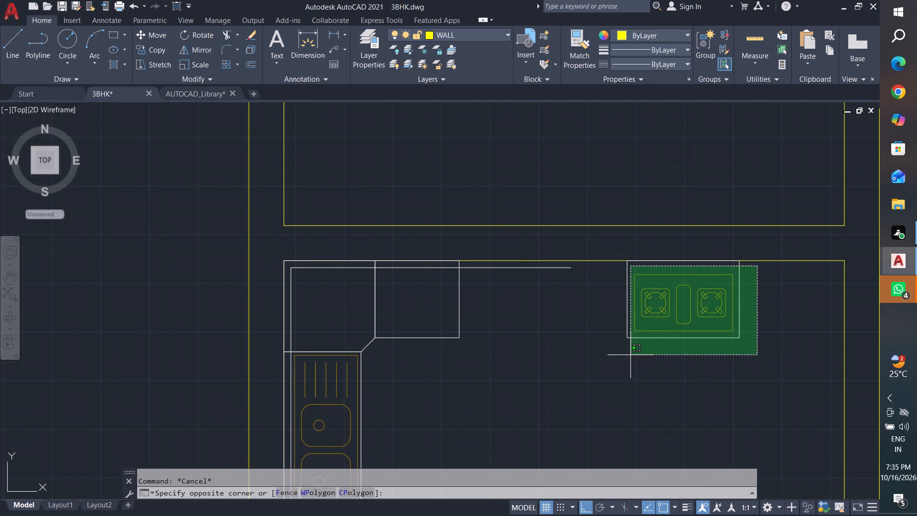
left_click(616, 359)
type("m")
key("space")
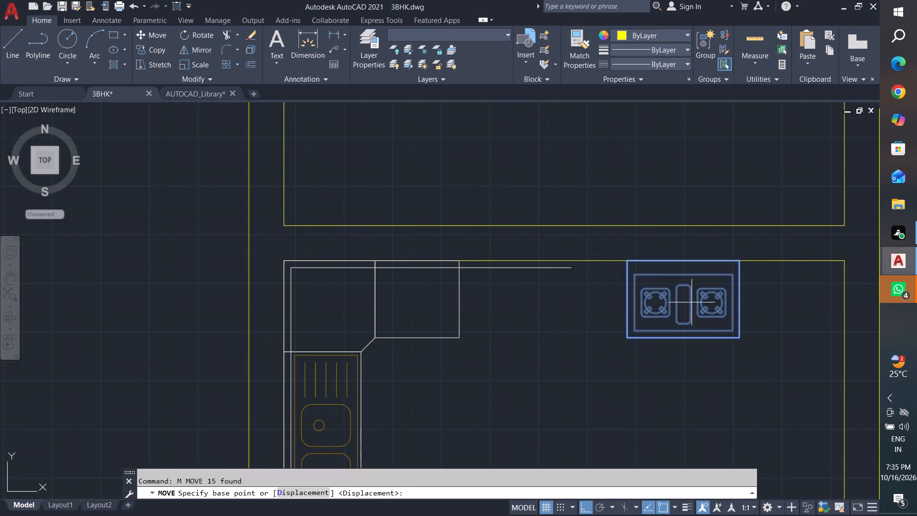
left_click(743, 259)
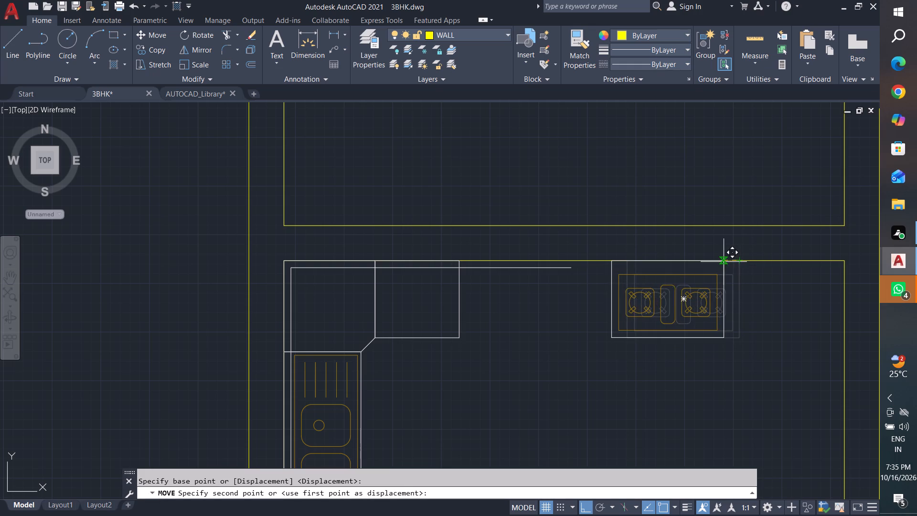
left_click(716, 264)
key("Escape")
key("Escape")
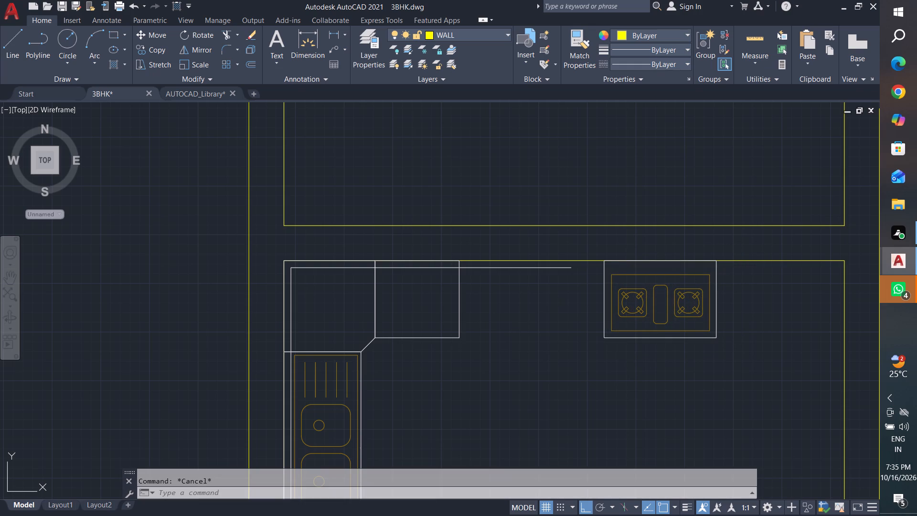
Extend the counter's back-edge line along the upper wall to meet the stove's counter rectangle.
type("ex")
key("space")
key("space")
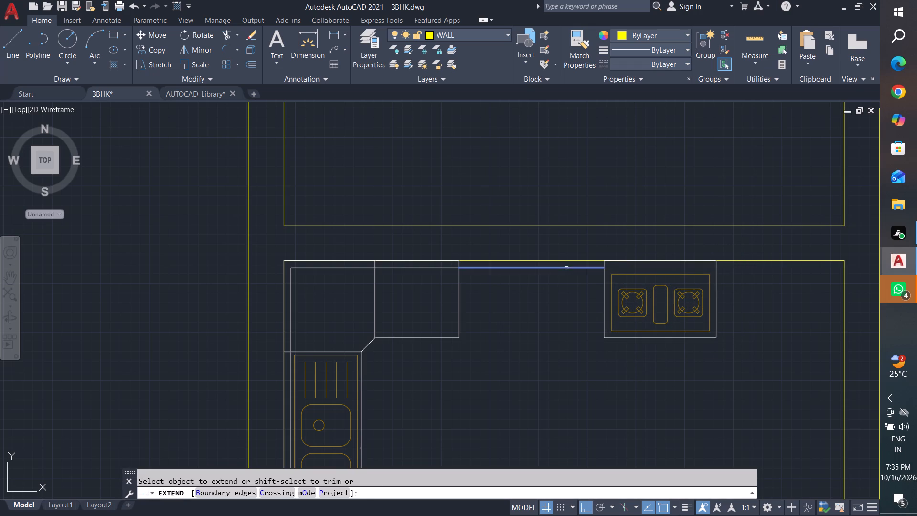
left_click(566, 268)
key("Escape")
key("Escape")
Draw the counter's front edge as a horizontal line from the empty cabinet's bottom-right corner to the stove rectangle's bottom-left corner.
middle_click_drag(576, 391, 618, 348)
key("Escape")
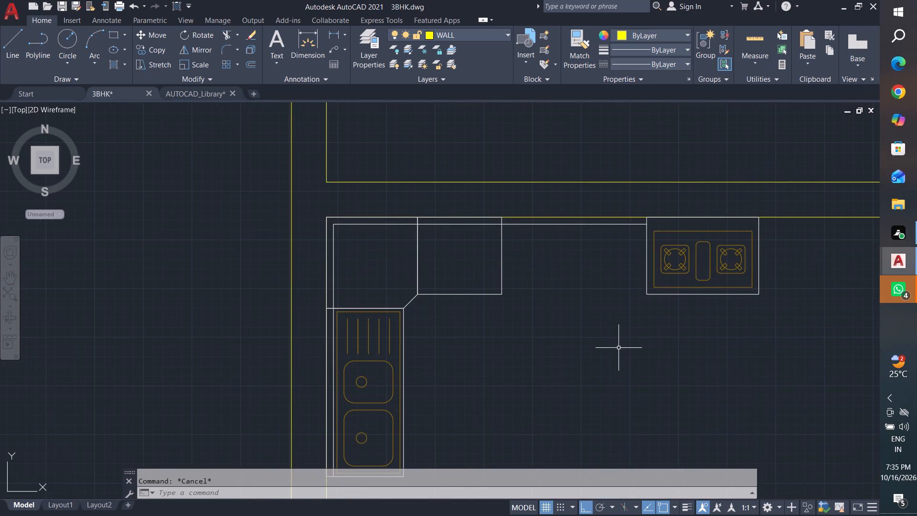
key("Escape")
key("Escape")
key("Escape")
key("Escape")
left_click(18, 45)
left_click(501, 296)
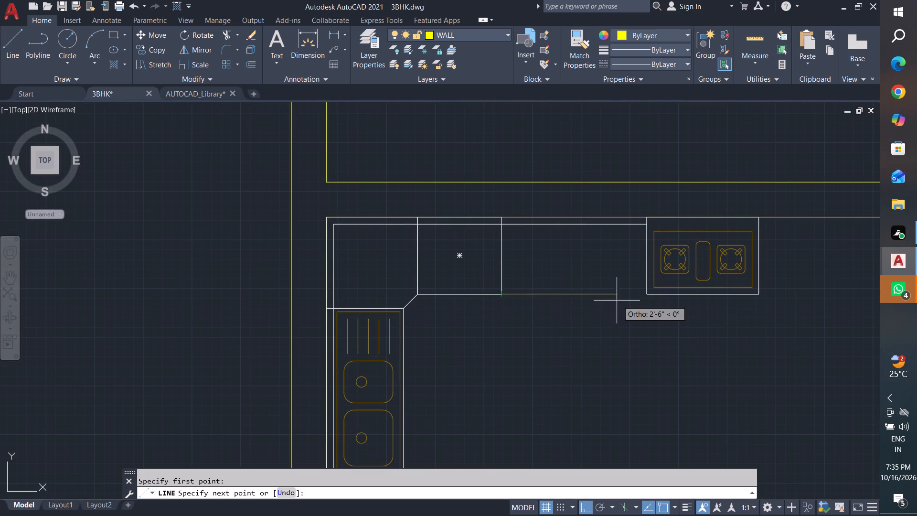
left_click(649, 295)
key("Escape")
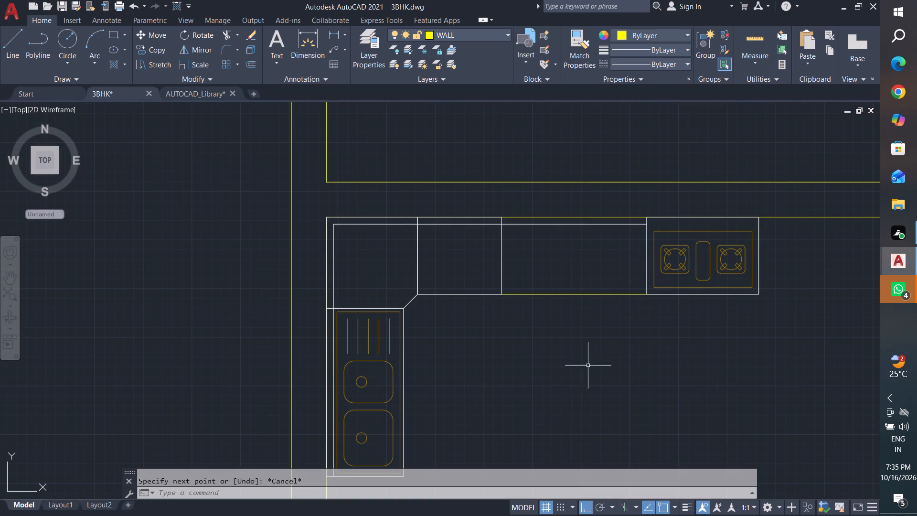
key("Escape")
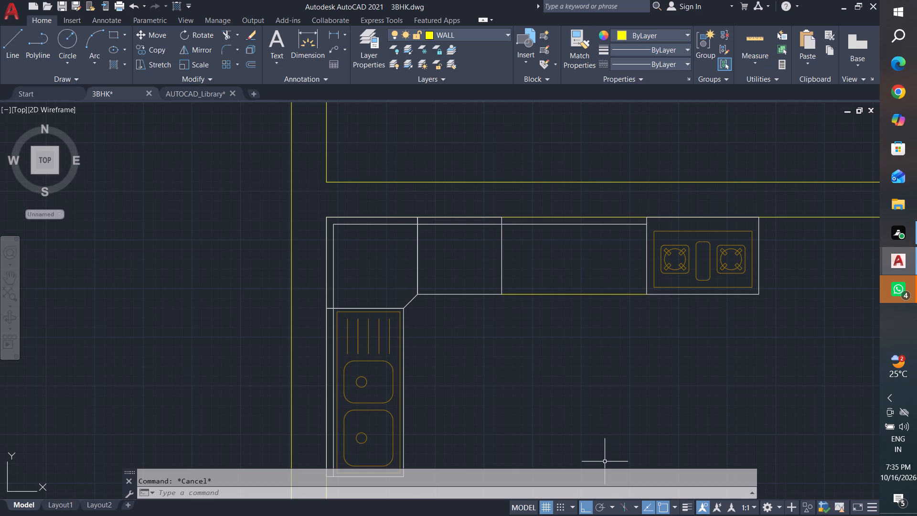
Review the kitchen layout and the whole floor plan with its furnished and empty rooms.
scroll(586, 410, "down", 2)
middle_click_drag(586, 410, 486, 258)
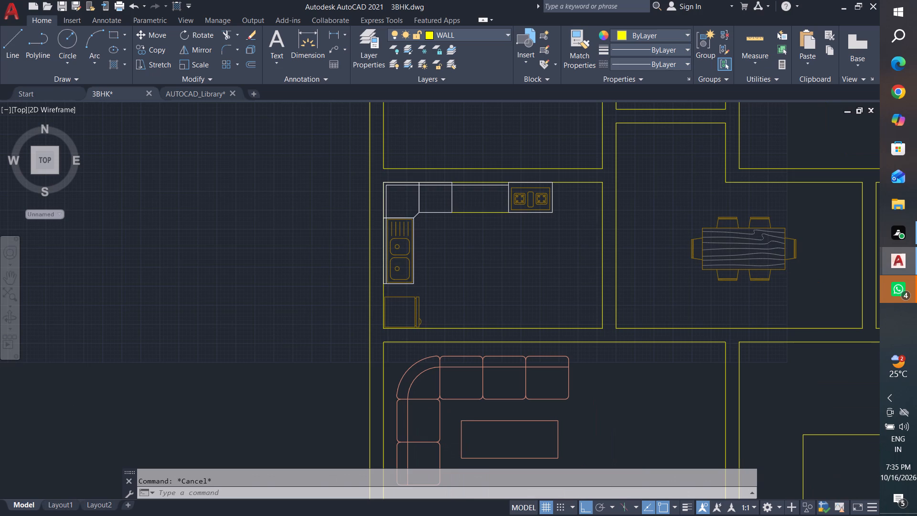
middle_click_drag(486, 258, 502, 400)
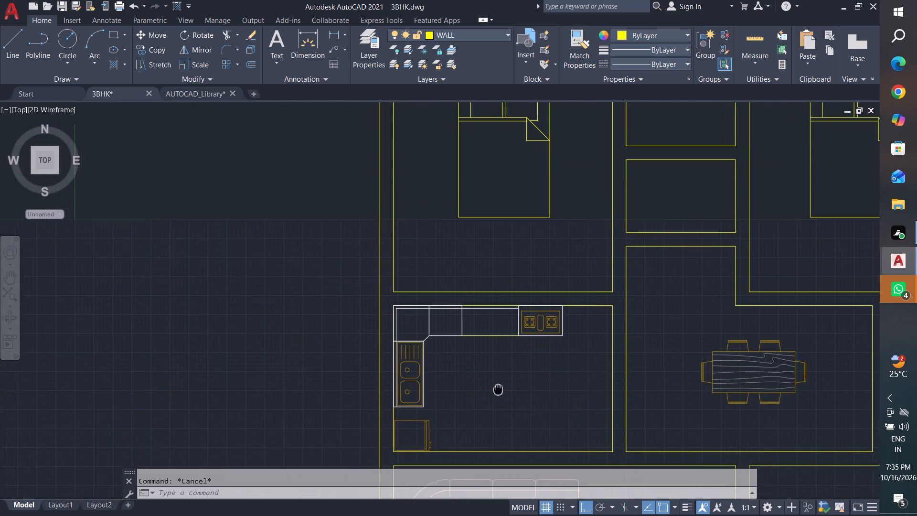
middle_click_drag(502, 400, 508, 408)
scroll(508, 407, "down", 1)
middle_click_drag(508, 407, 453, 263)
scroll(412, 369, "down", 1)
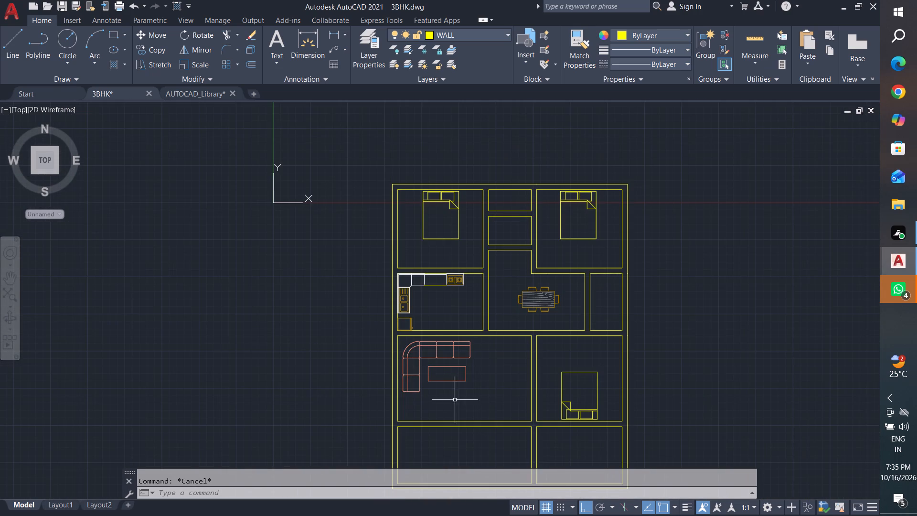
middle_click_drag(467, 409, 470, 393)
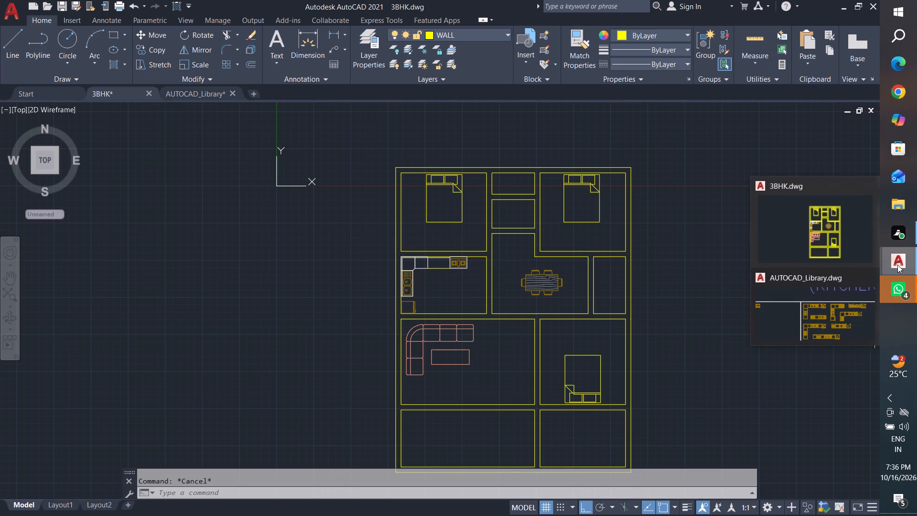
Browse the AUTOCAD_Library drawing's KITCHEN AND TOILET section for a plan-view toilet fixture.
left_click(860, 321)
scroll(666, 351, "down", 1)
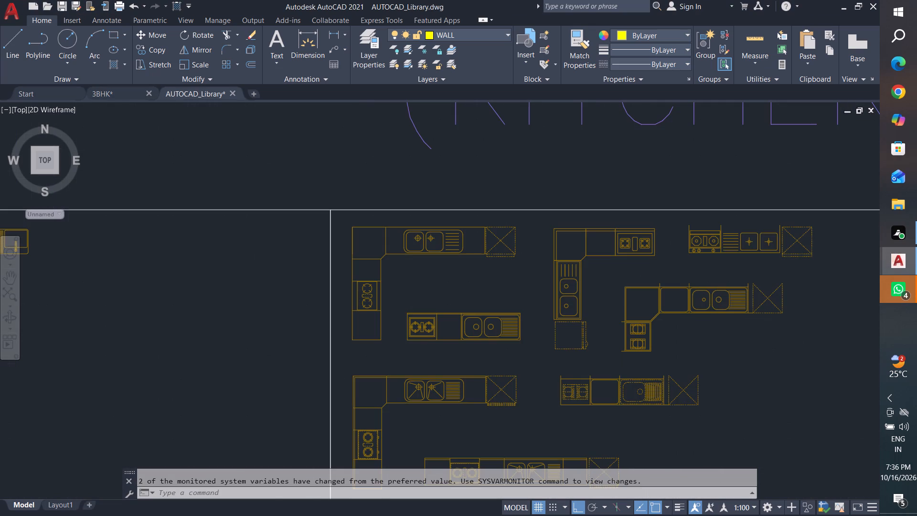
scroll(664, 361, "down", 4)
middle_click_drag(691, 393, 519, 266)
scroll(415, 369, "up", 1)
scroll(337, 367, "up", 2)
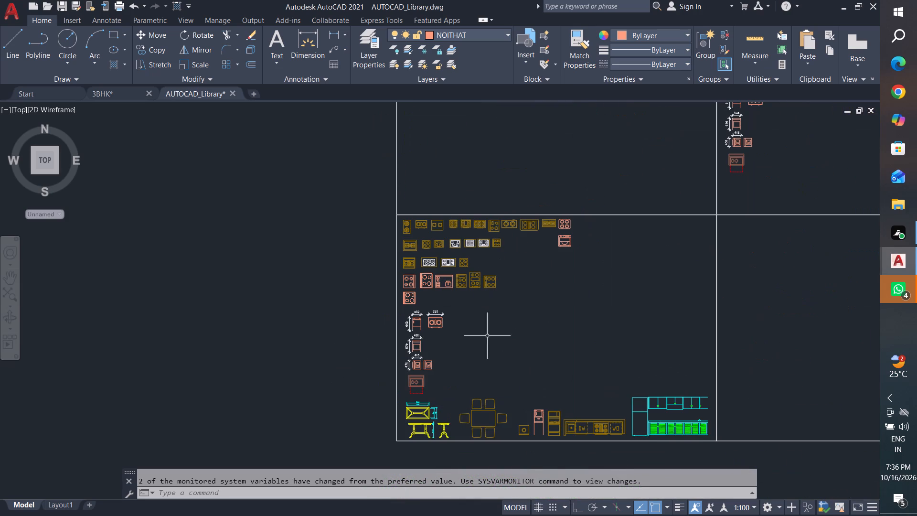
middle_click_drag(490, 326, 260, 478)
scroll(459, 400, "down", 3)
middle_click_drag(619, 374, 470, 492)
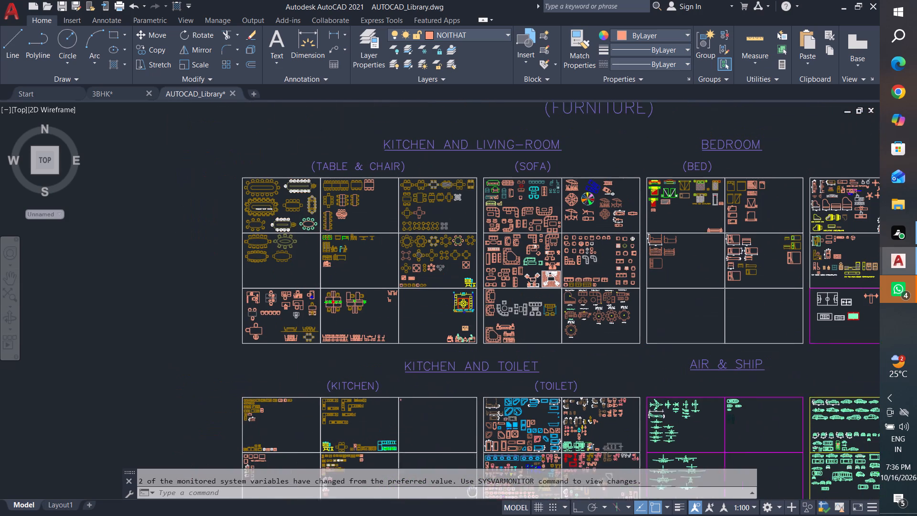
middle_click_drag(470, 492, 469, 492)
middle_click_drag(653, 367, 435, 343)
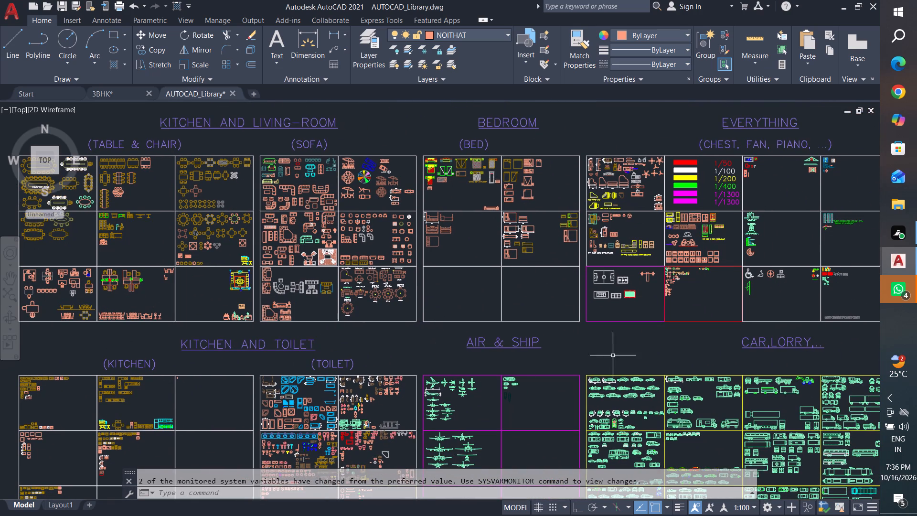
middle_click_drag(609, 340, 594, 293)
scroll(594, 293, "down", 1)
scroll(415, 374, "up", 1)
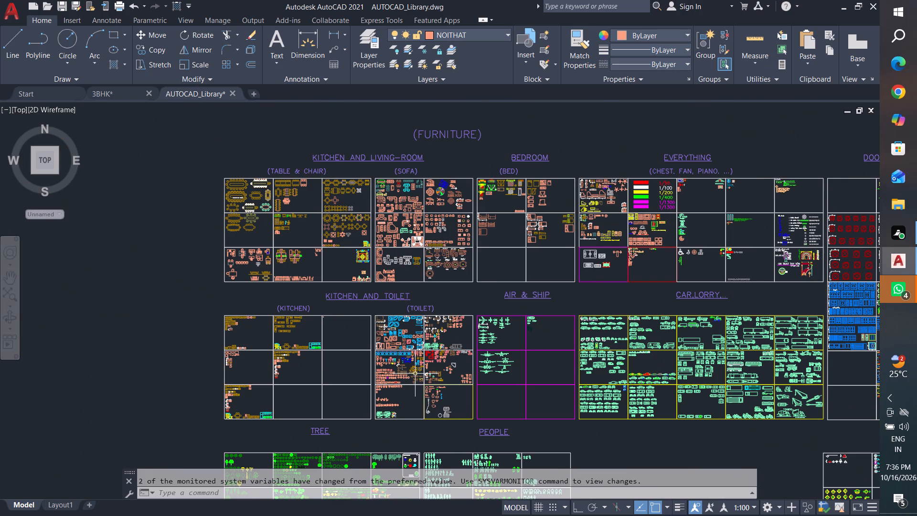
scroll(415, 374, "up", 2)
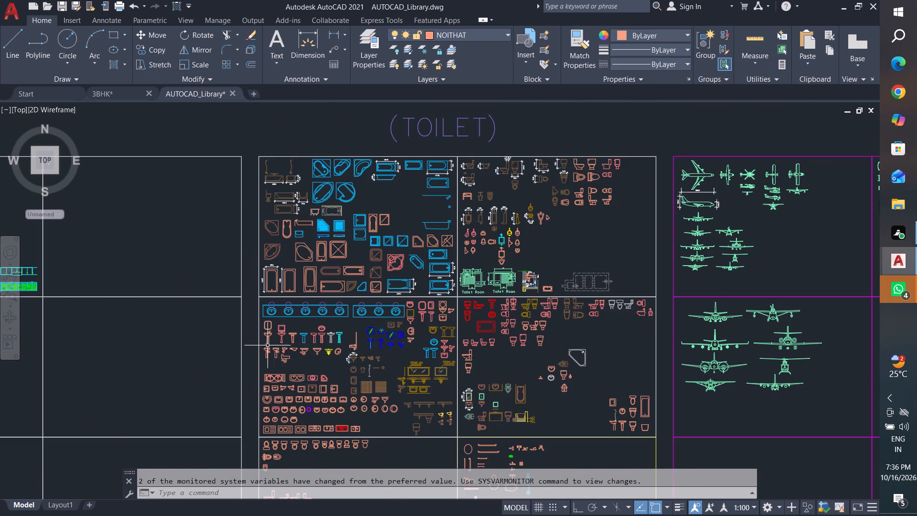
middle_click_drag(289, 344, 444, 330)
scroll(619, 293, "up", 2)
scroll(570, 353, "down", 1)
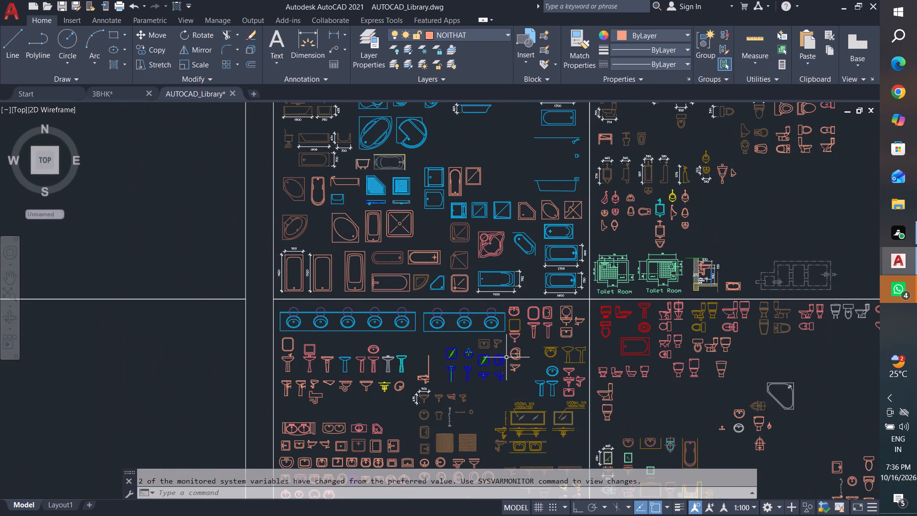
middle_click_drag(472, 388, 543, 255)
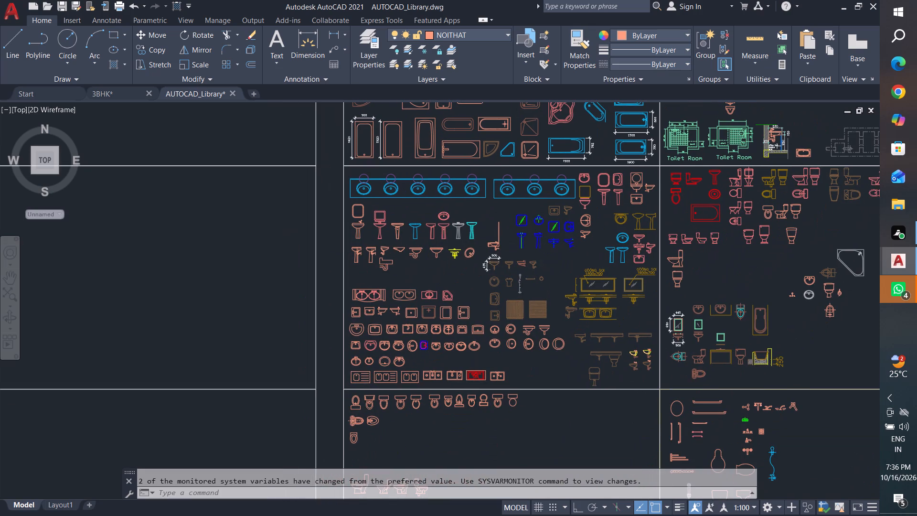
scroll(374, 416, "up", 3)
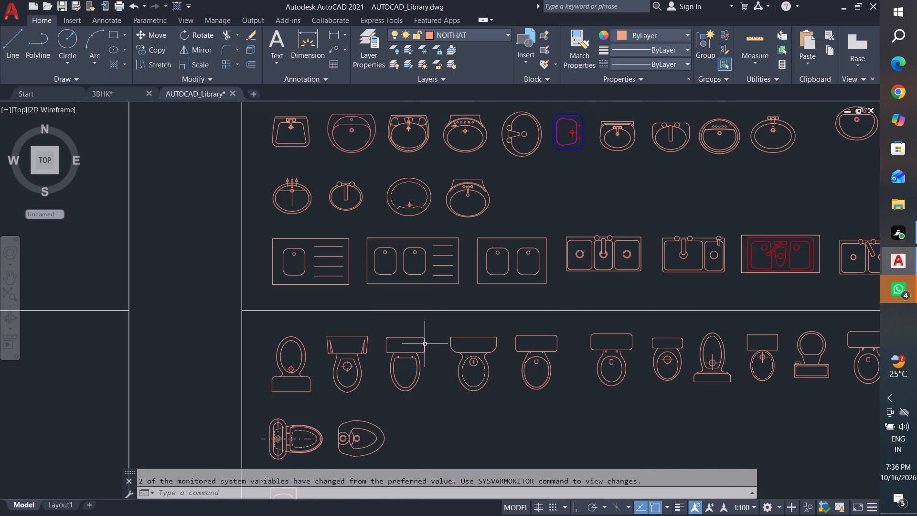
Copy the third toilet in the library's toilet row and paste it into the 3BHK drawing, in open space right of the floor plan.
left_click(433, 325)
left_click(378, 401)
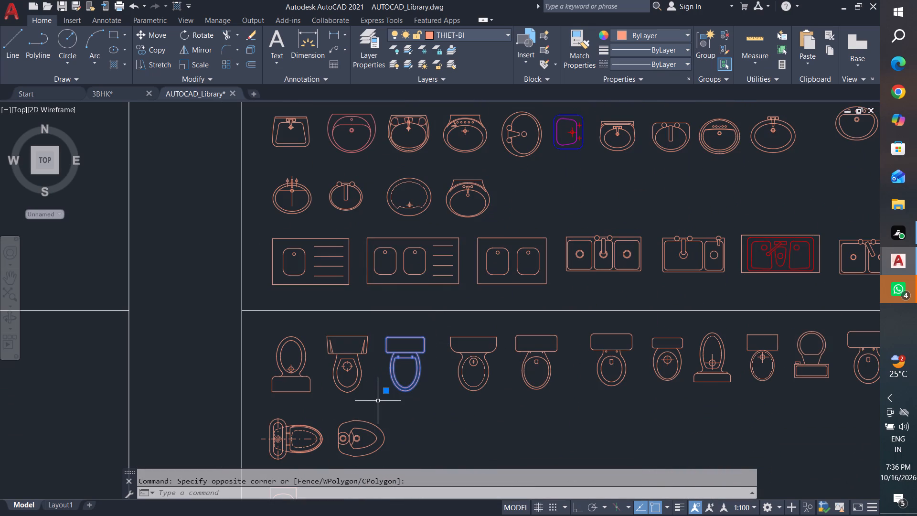
key("ctrl+c")
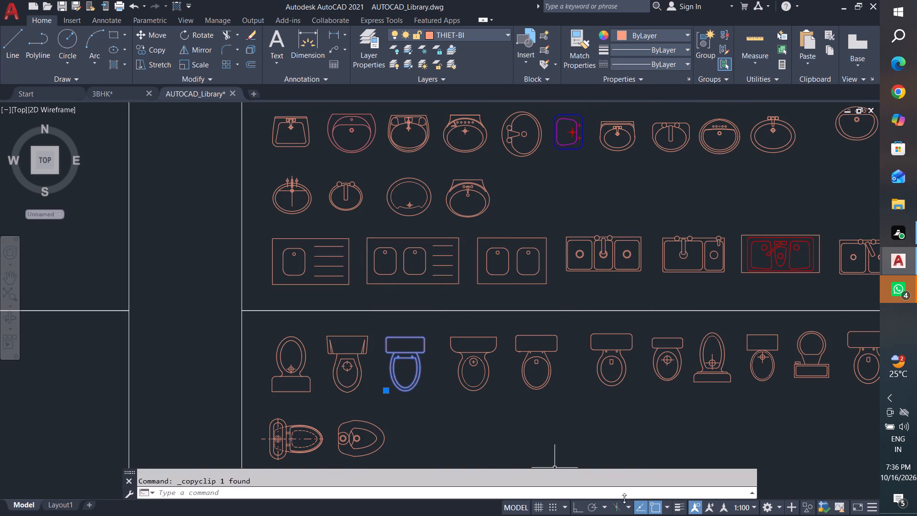
left_click(903, 264)
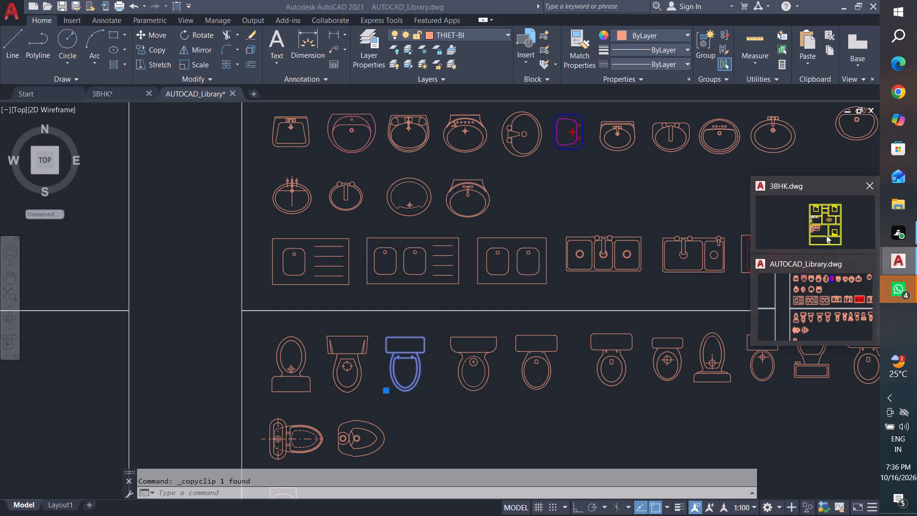
left_click(788, 219)
scroll(470, 382, "down", 1)
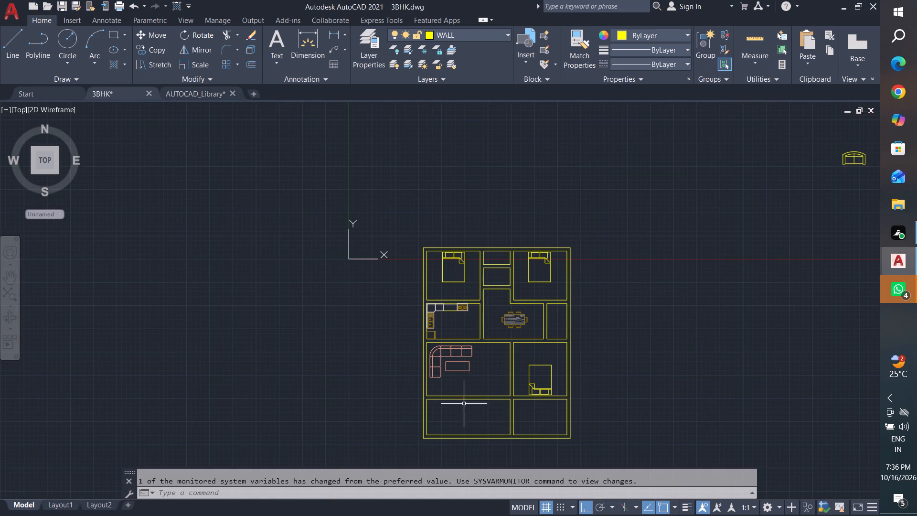
key("ctrl+v")
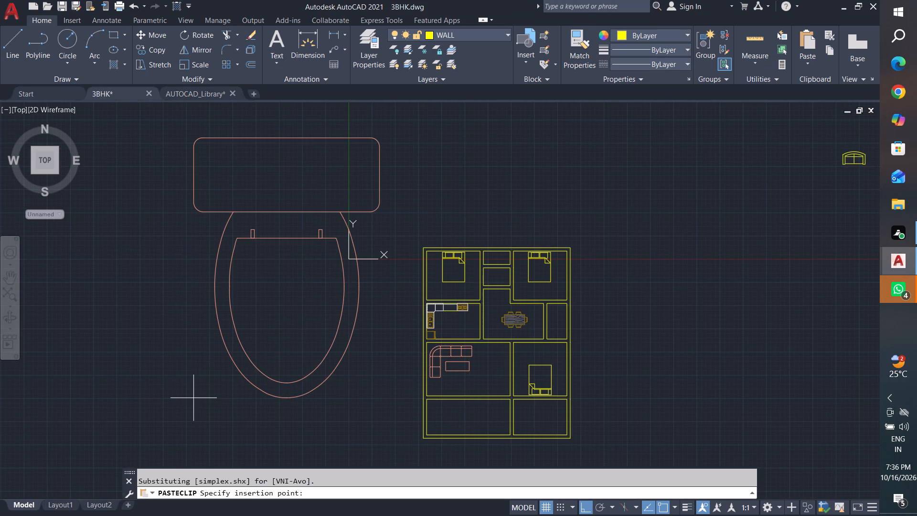
scroll(460, 438, "down", 4)
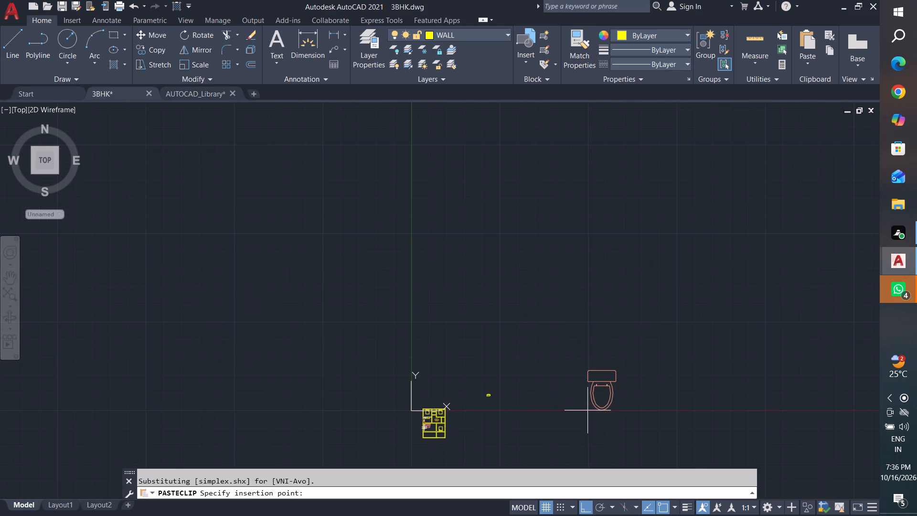
left_click(614, 408)
key("Escape")
key("Escape")
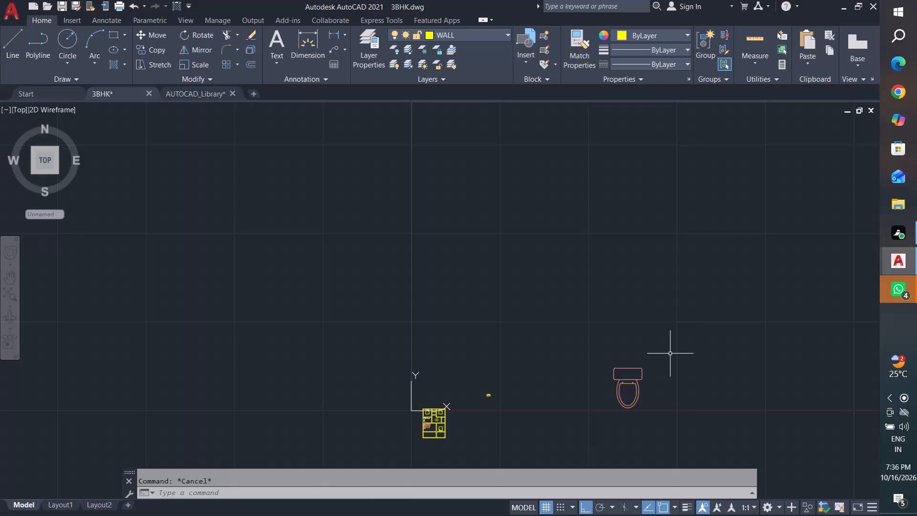
Rotate the pasted toilet 180° about its tank's upper-left corner so the bowl points up.
left_click(672, 352)
left_click(576, 431)
type("ro")
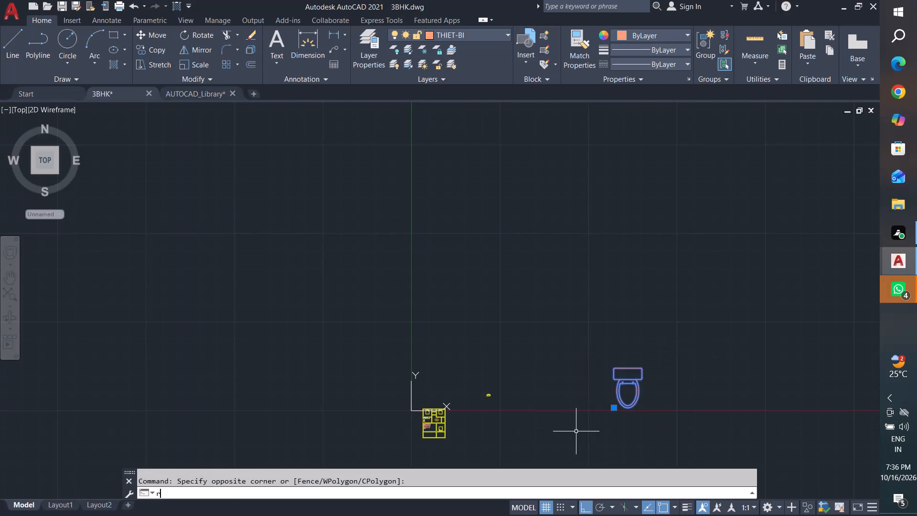
key("Return")
left_click(613, 367)
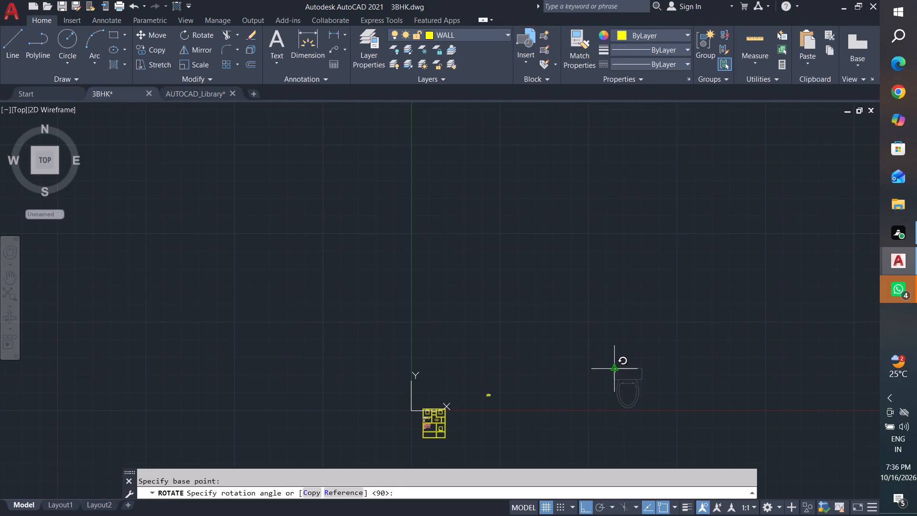
left_click(560, 371)
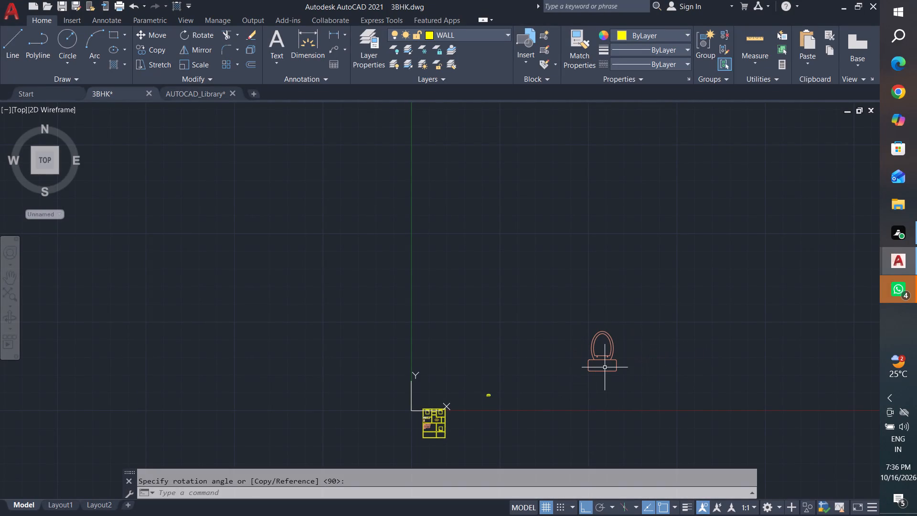
key("Escape")
key("Escape")
key("Escape")
key("Escape")
Scale the toilet down freehand to roughly three quarters of its size from its tank's lower-left corner.
left_click(633, 318)
left_click(552, 399)
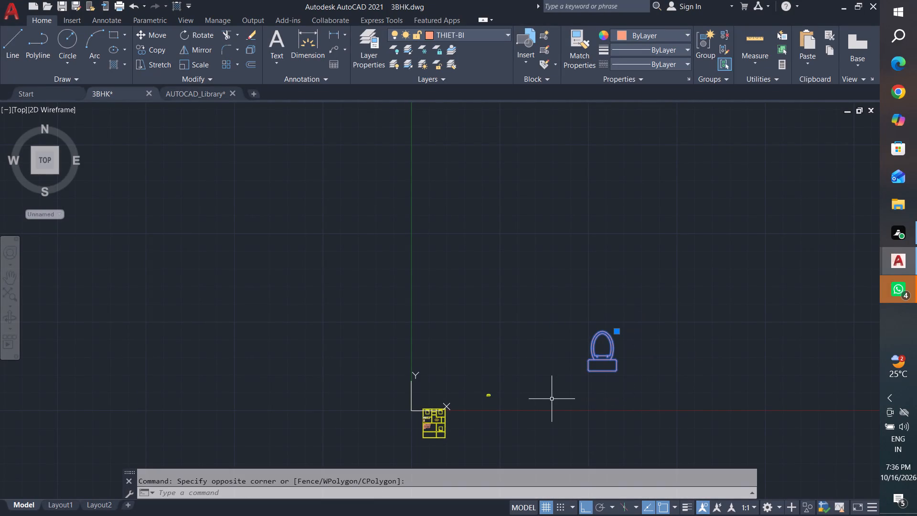
type("sc")
key("Return")
scroll(577, 376, "up", 2)
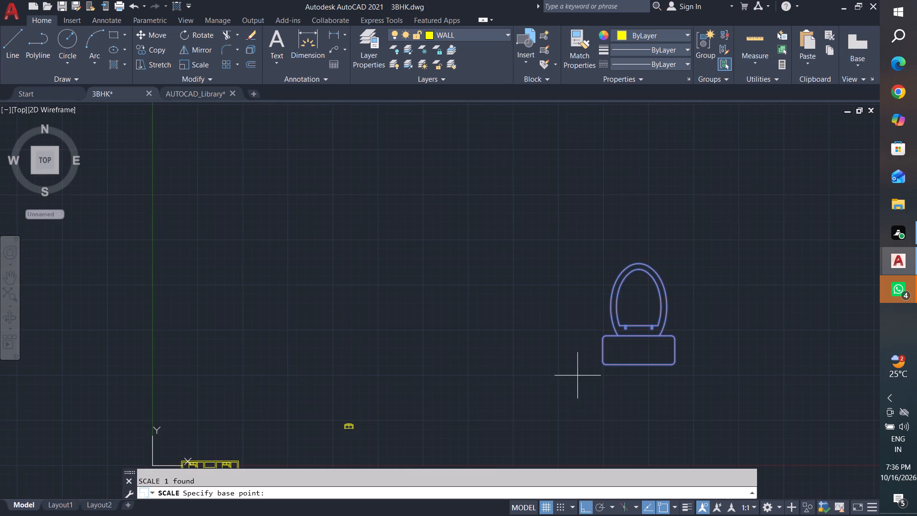
left_click(601, 366)
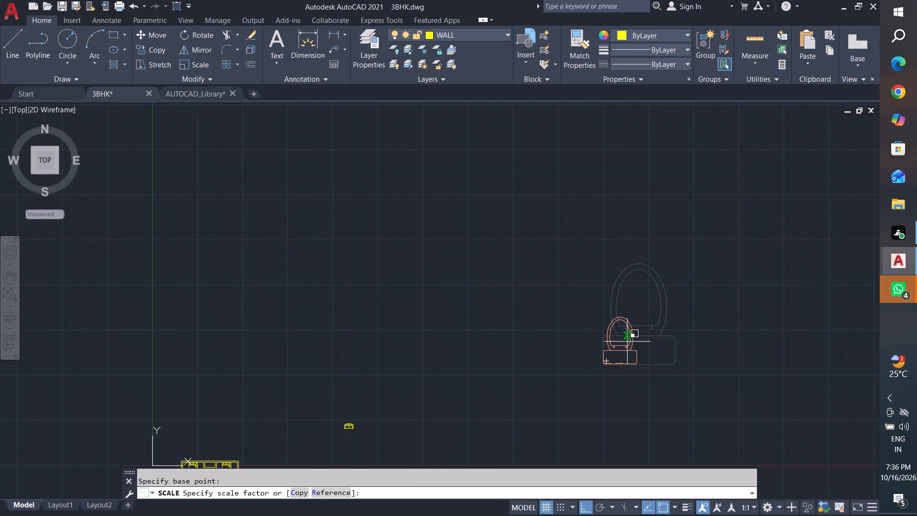
left_click(627, 342)
Scale the toilet down further freehand, using its tank's upper-left corner as the base point.
left_click(672, 280)
left_click(587, 401)
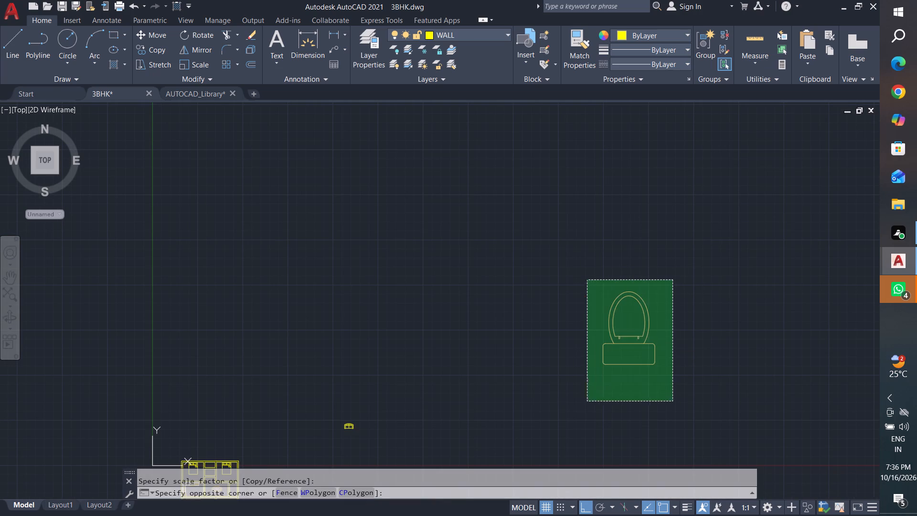
type("sc")
key("Return")
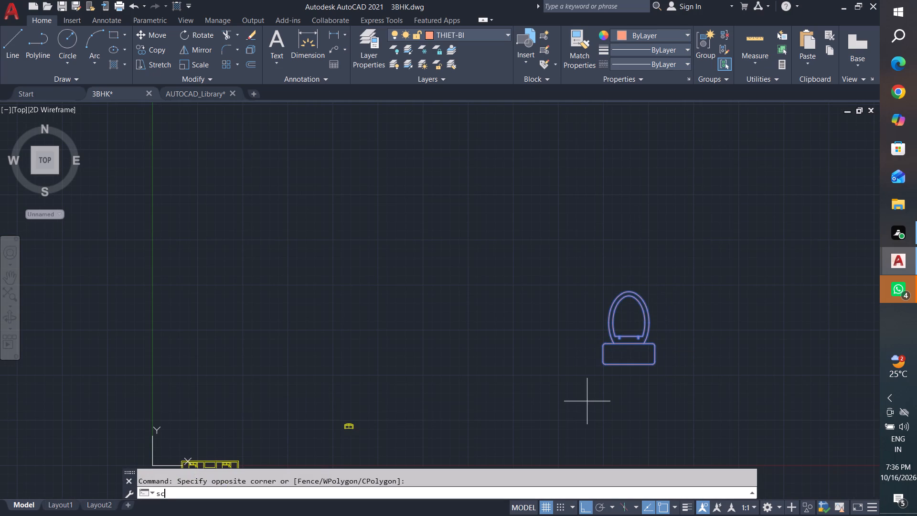
left_click(604, 342)
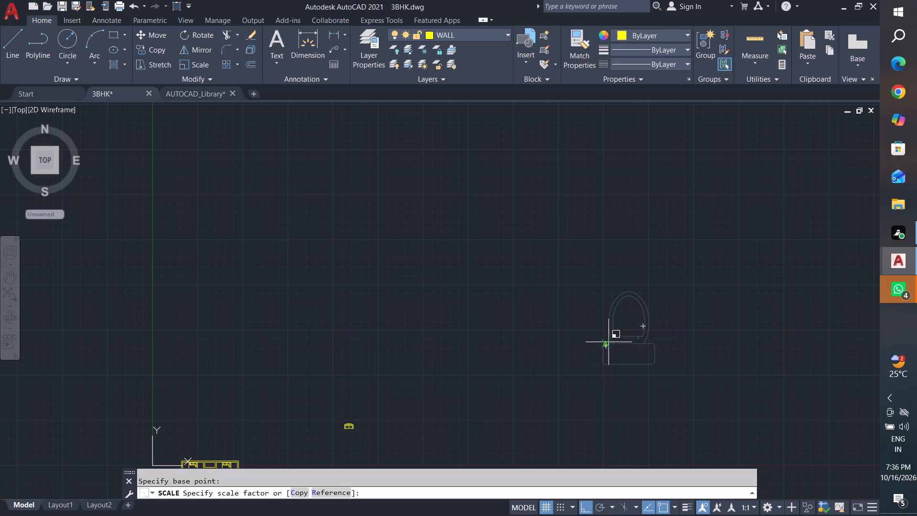
scroll(618, 351, "up", 5)
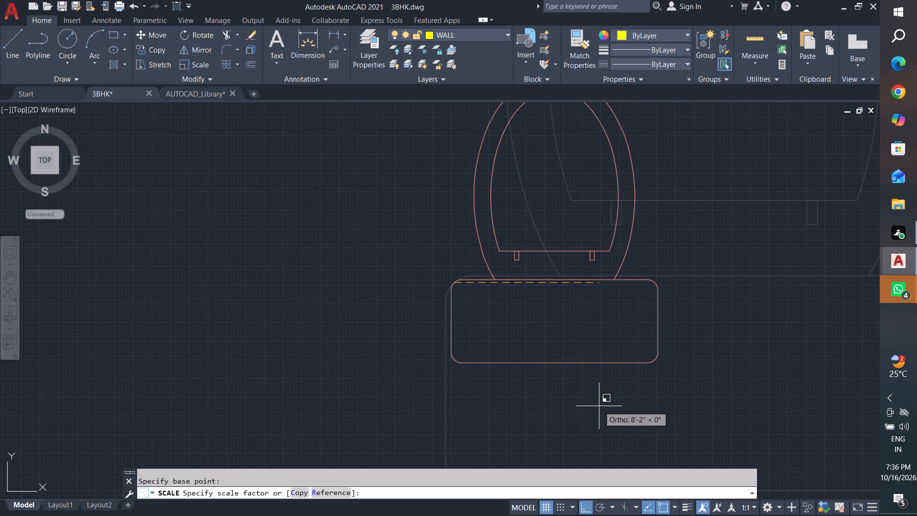
left_click(596, 410)
Move the toilet by its tank's lower-left corner, with Ortho turned off, to just right of the floor plan.
scroll(606, 437, "down", 5)
scroll(640, 365, "down", 4)
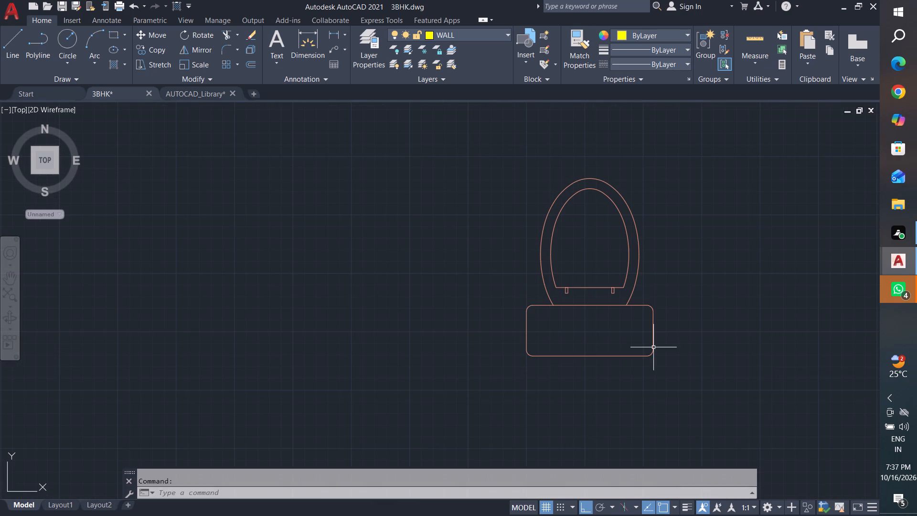
scroll(442, 438, "down", 5)
middle_click_drag(597, 355, 730, 194)
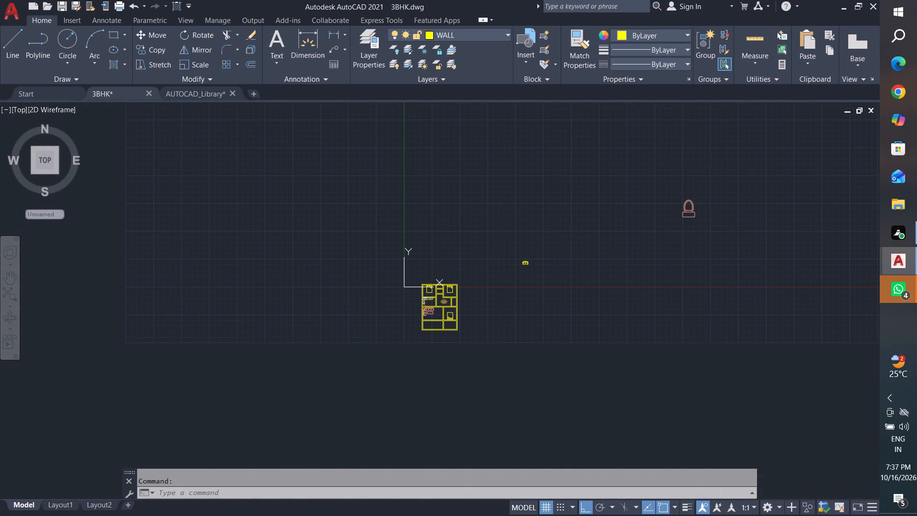
left_click_drag(710, 188, 705, 191)
left_click(603, 269)
type("m")
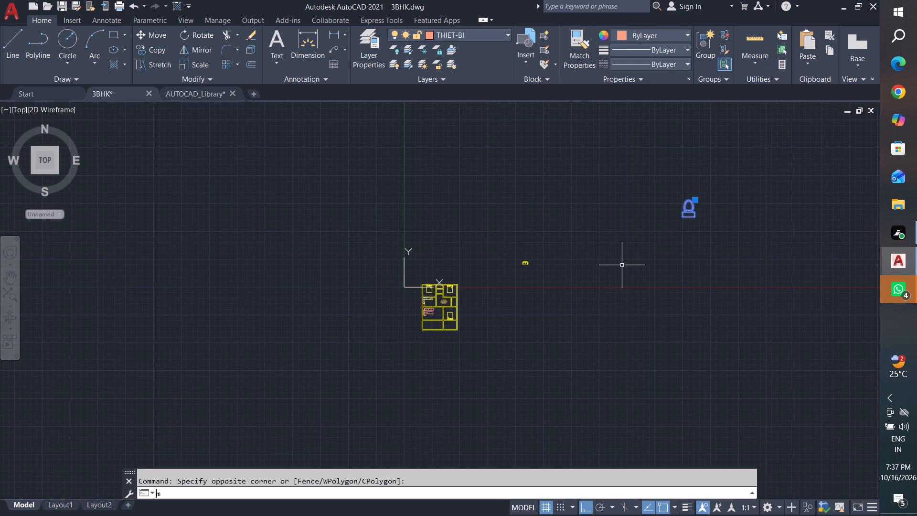
key("space")
left_click(681, 216)
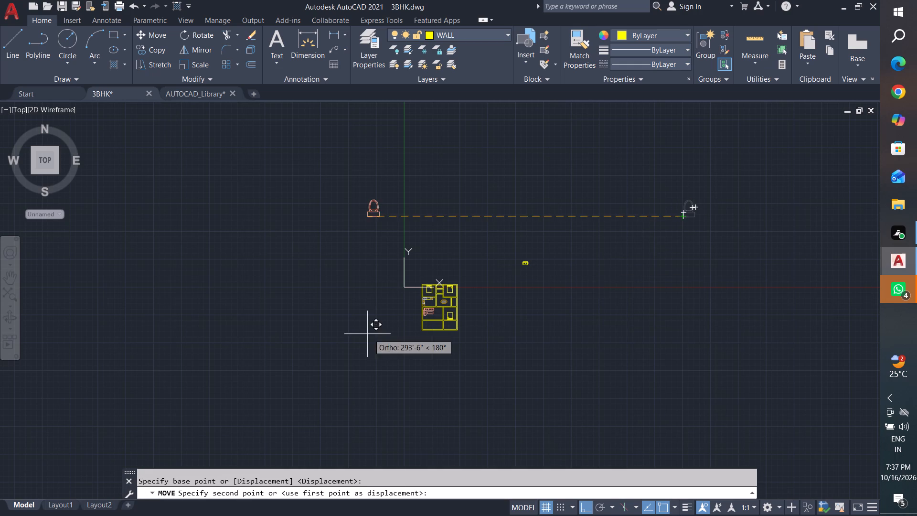
left_click(583, 508)
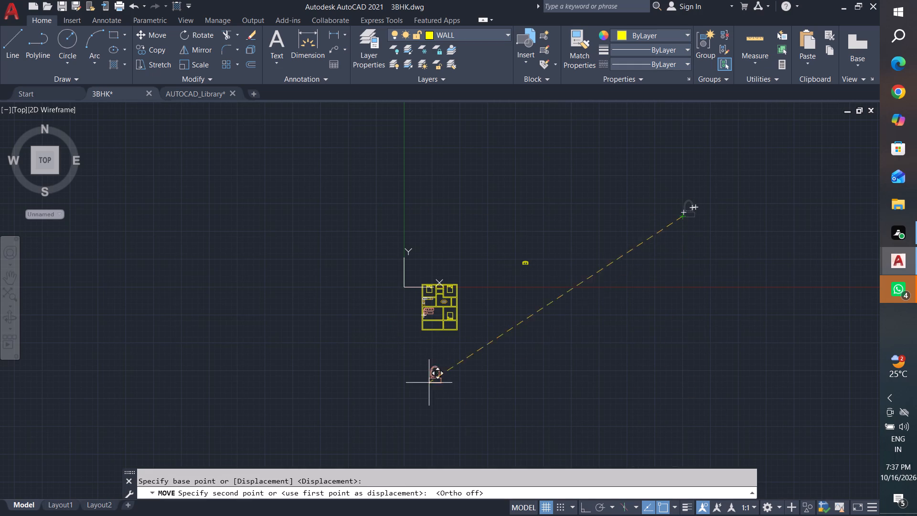
scroll(428, 335, "up", 3)
middle_click_drag(448, 349, 465, 442)
left_click(603, 338)
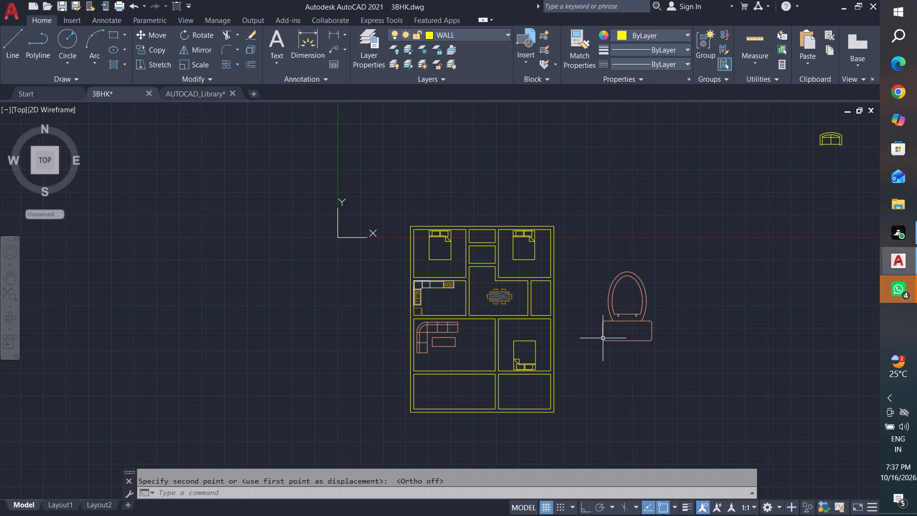
key("Escape")
key("Escape")
key("Escape")
key("Escape")
key("Escape")
Scale the toilet down freehand to a little under half its size from its tank's lower-left corner.
left_click(704, 257)
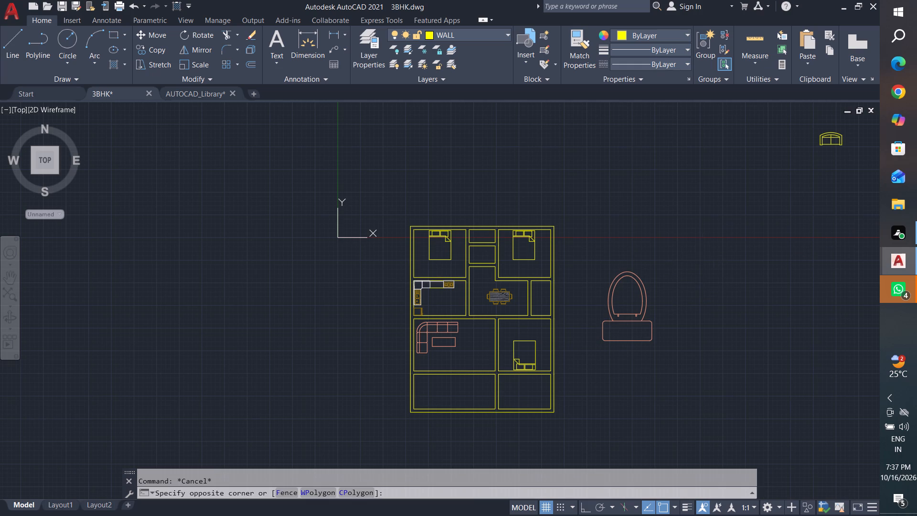
left_click(576, 365)
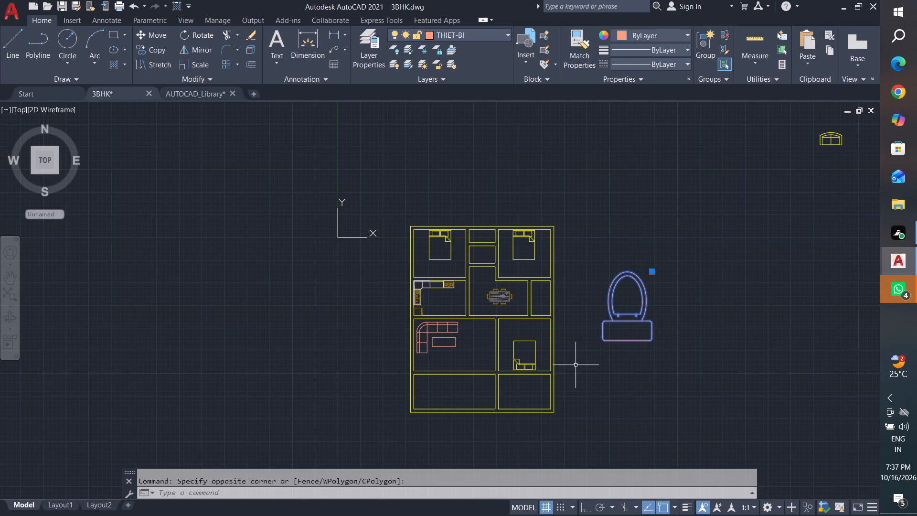
type("sc")
key("space")
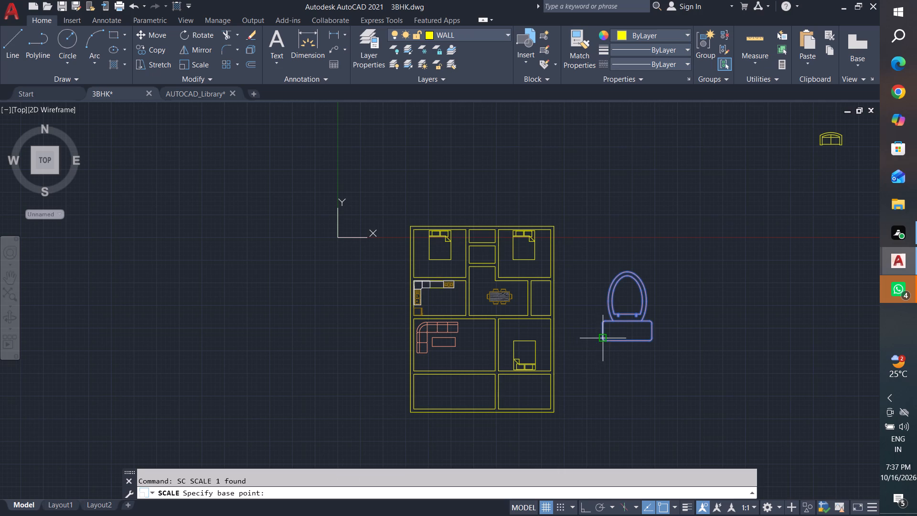
left_click(602, 339)
scroll(613, 331, "up", 2)
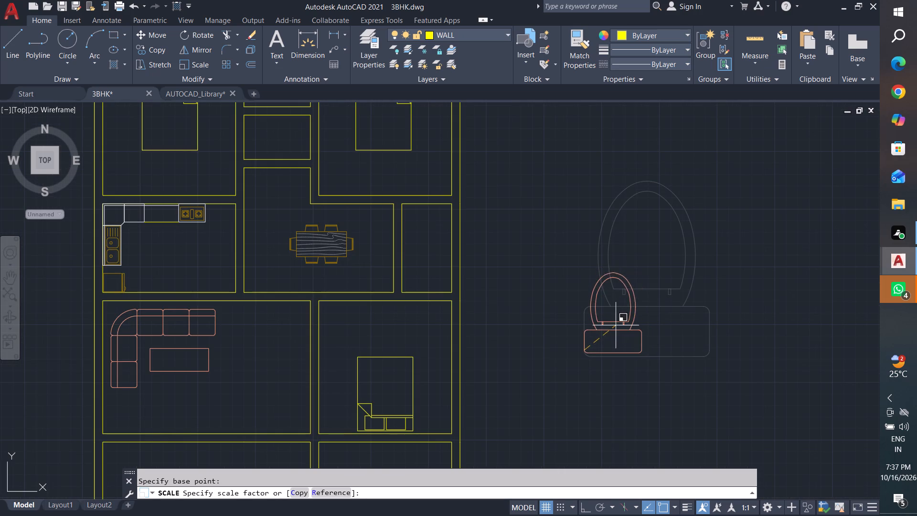
left_click(614, 327)
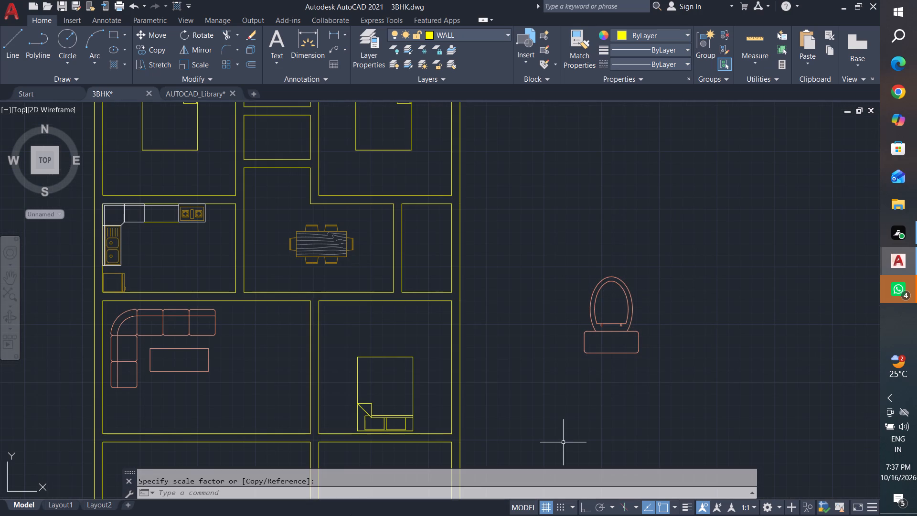
Scale the toilet down again freehand to roughly one third of its size from its tank's lower-left corner.
left_click_drag(682, 253, 661, 291)
left_click(551, 374)
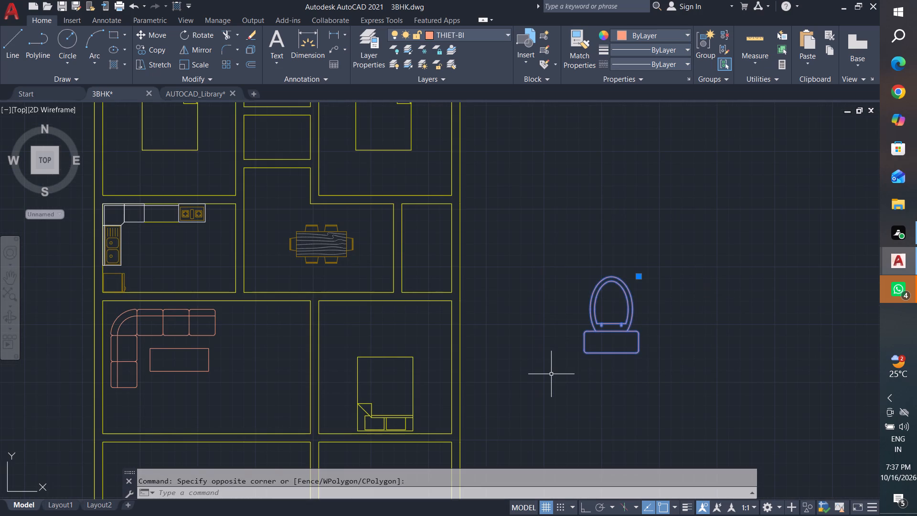
type("sc")
key("space")
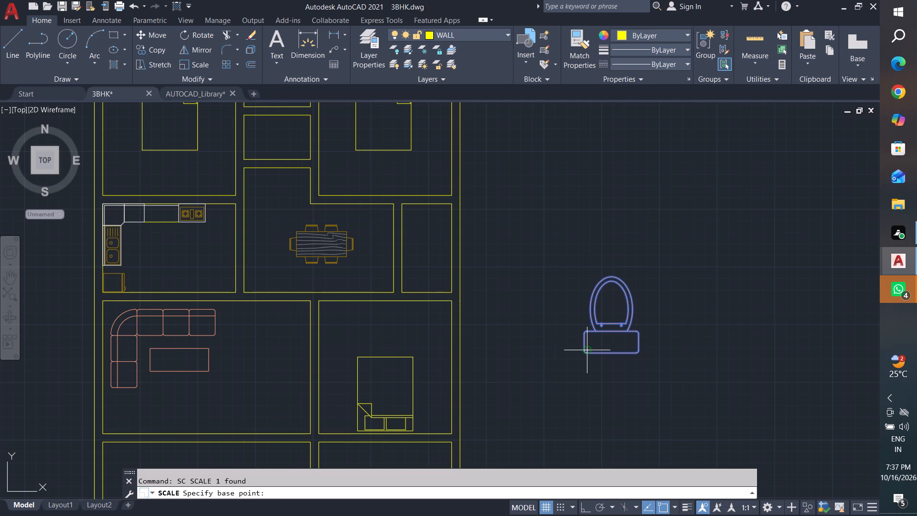
left_click(582, 355)
scroll(593, 342, "up", 2)
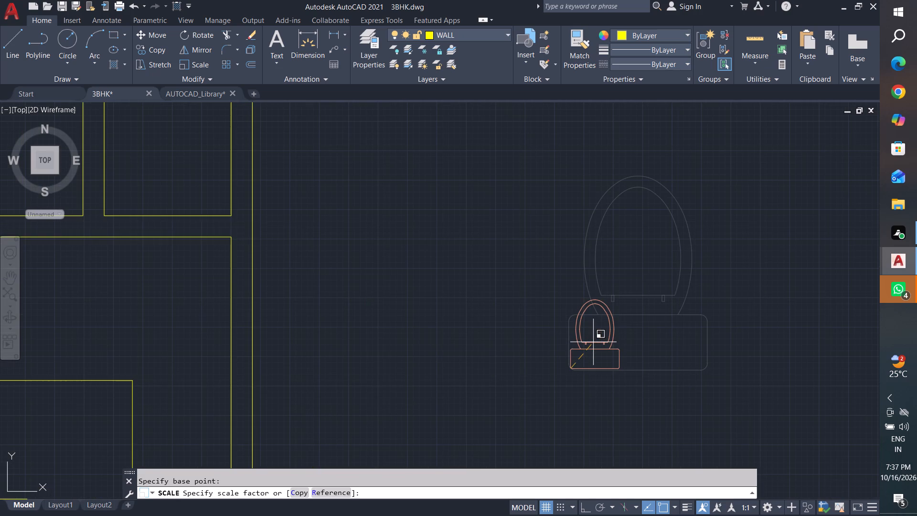
left_click(593, 342)
Move the toilet by its tank's bottom midpoint onto the bottom wall's midpoint in the narrow room right of the dining area.
left_click(664, 279)
left_click(563, 406)
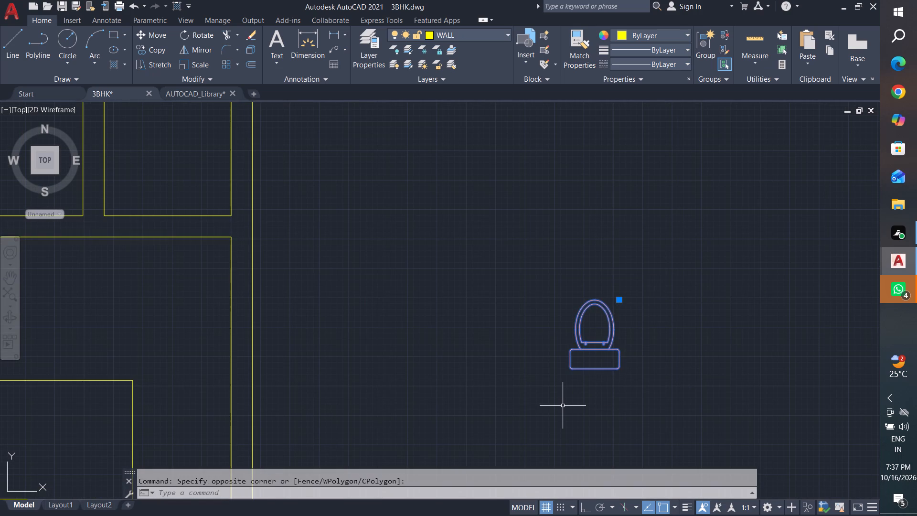
type("m")
key("space")
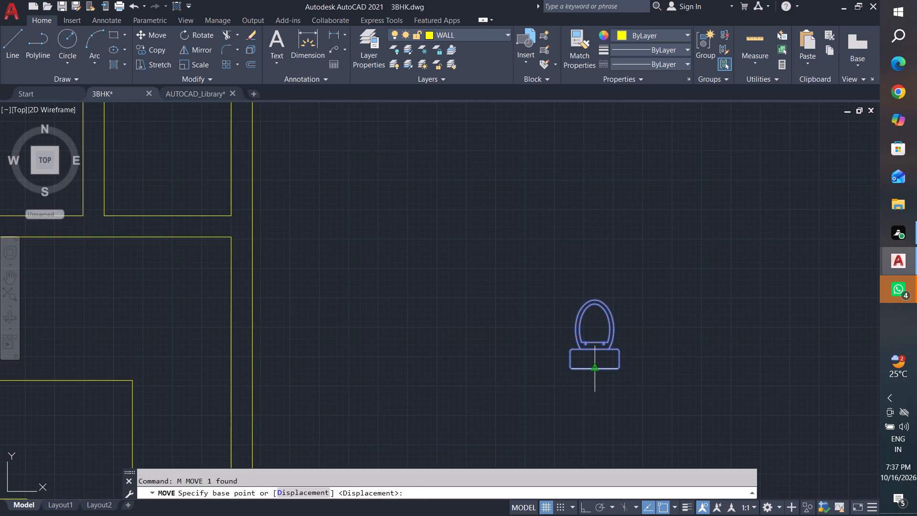
left_click(594, 371)
scroll(794, 346, "down", 3)
scroll(629, 314, "up", 4)
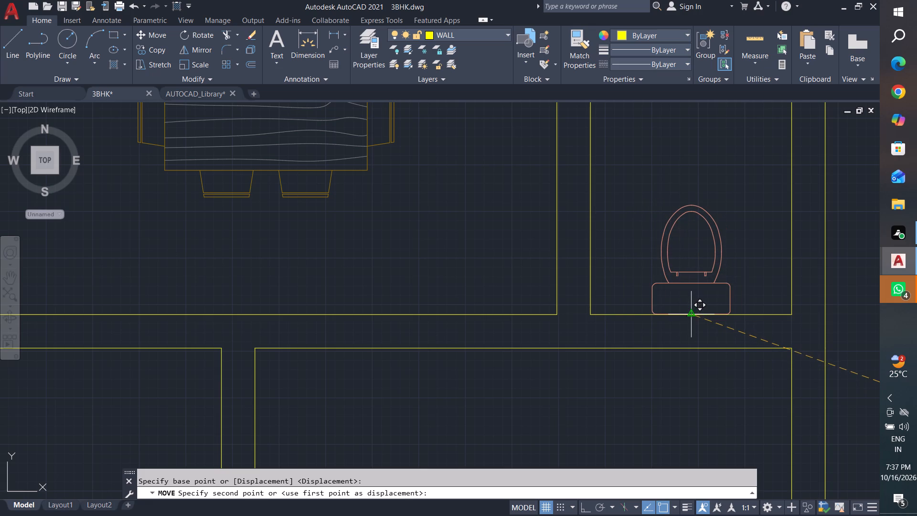
left_click(689, 317)
scroll(539, 389, "down", 4)
middle_click_drag(538, 390, 570, 277)
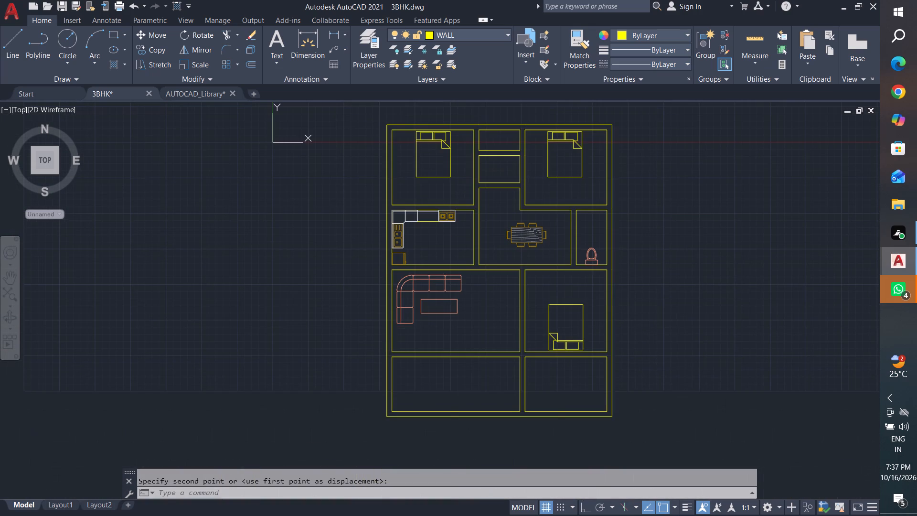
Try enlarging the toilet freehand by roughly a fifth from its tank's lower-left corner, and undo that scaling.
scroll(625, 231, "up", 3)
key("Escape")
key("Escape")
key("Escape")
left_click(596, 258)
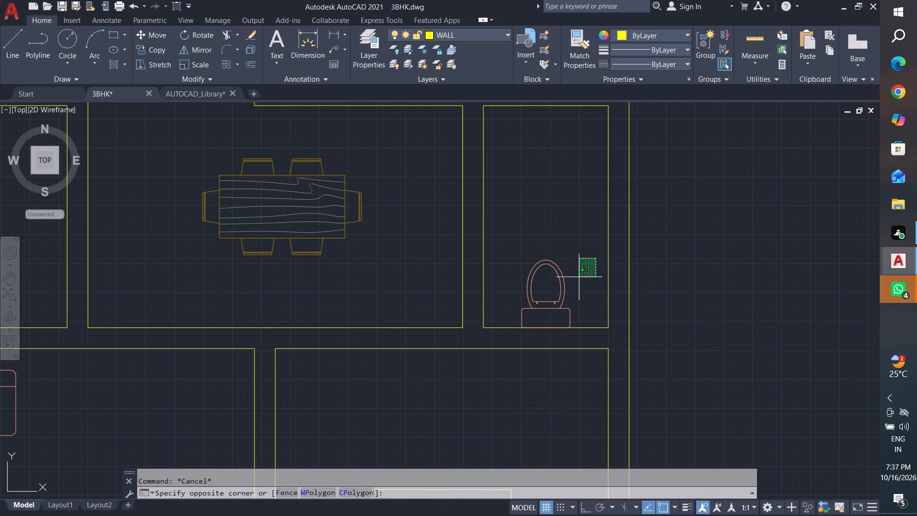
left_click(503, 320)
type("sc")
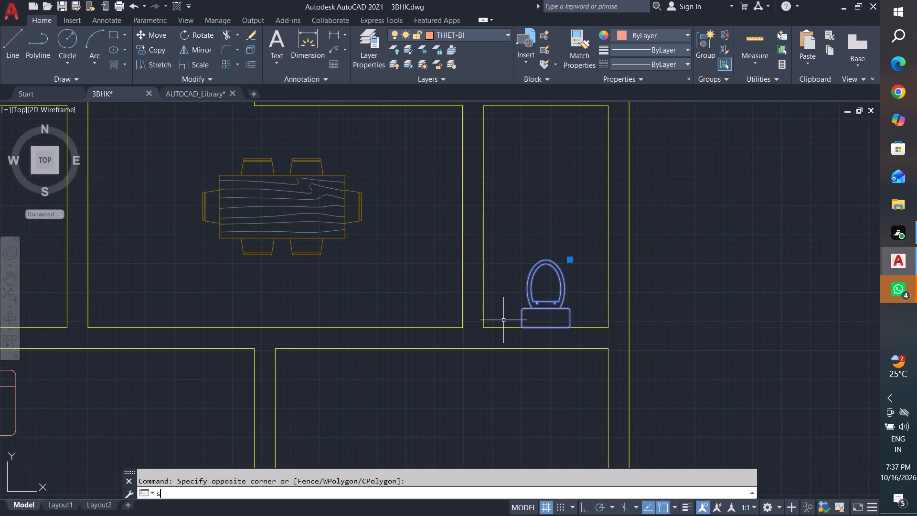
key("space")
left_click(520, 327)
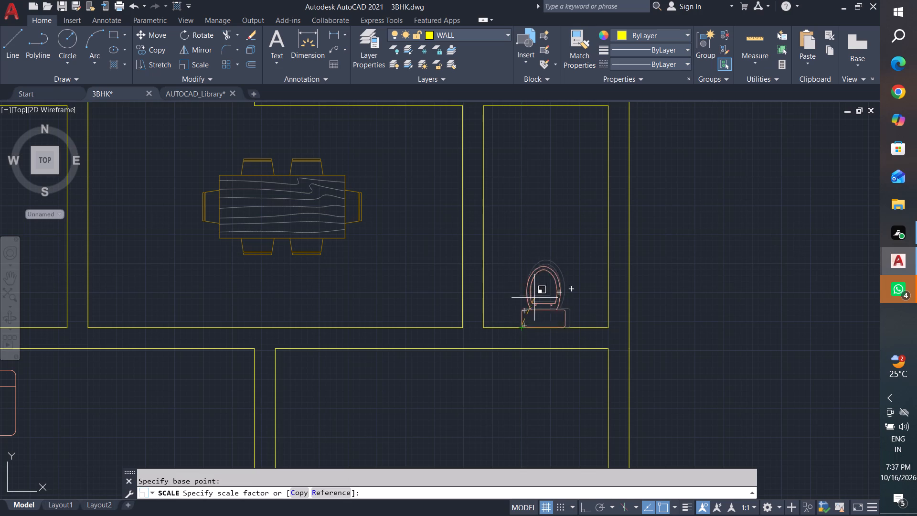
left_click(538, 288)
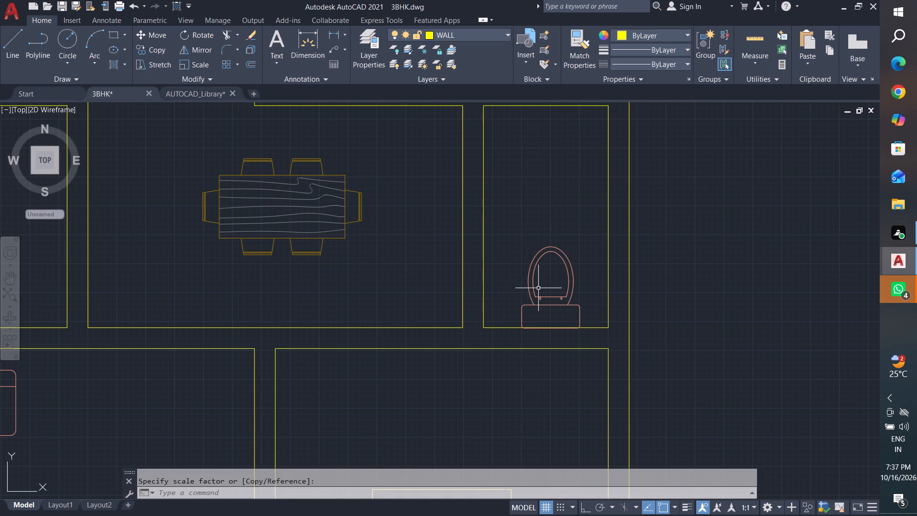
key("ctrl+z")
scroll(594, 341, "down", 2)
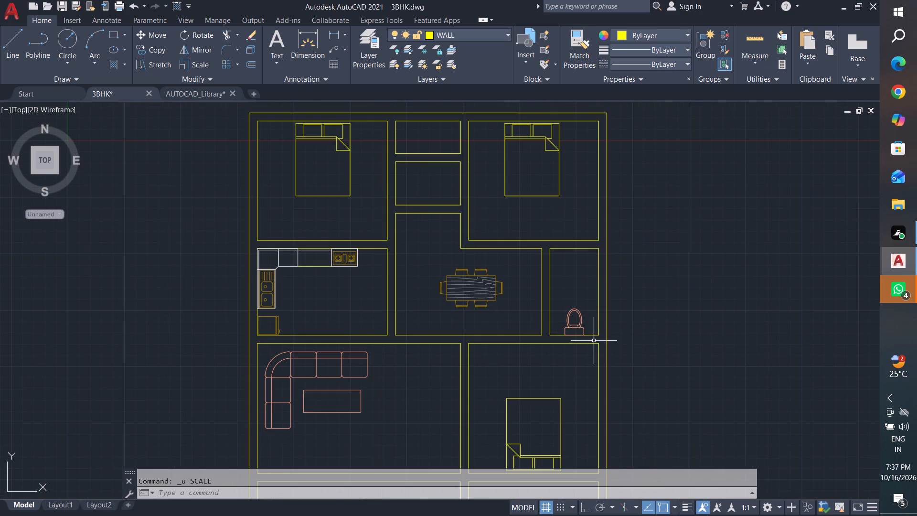
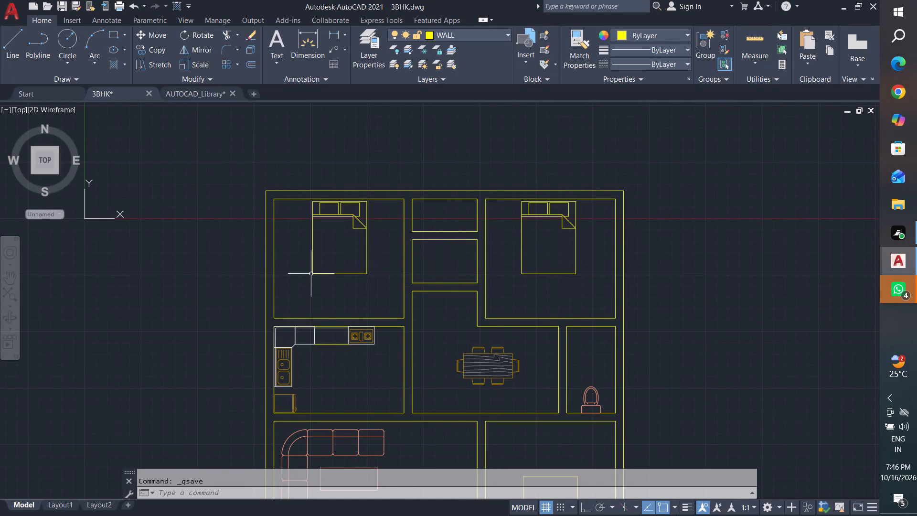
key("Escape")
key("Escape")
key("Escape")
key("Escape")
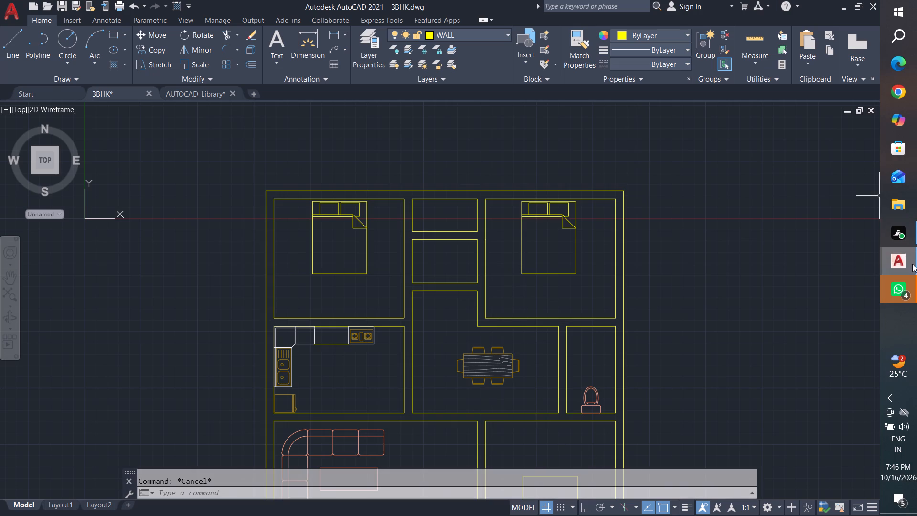
Switch to the AUTOCAD_Library drawing and look through its kitchen and table-and-chair blocks.
left_click(899, 264)
left_click(836, 303)
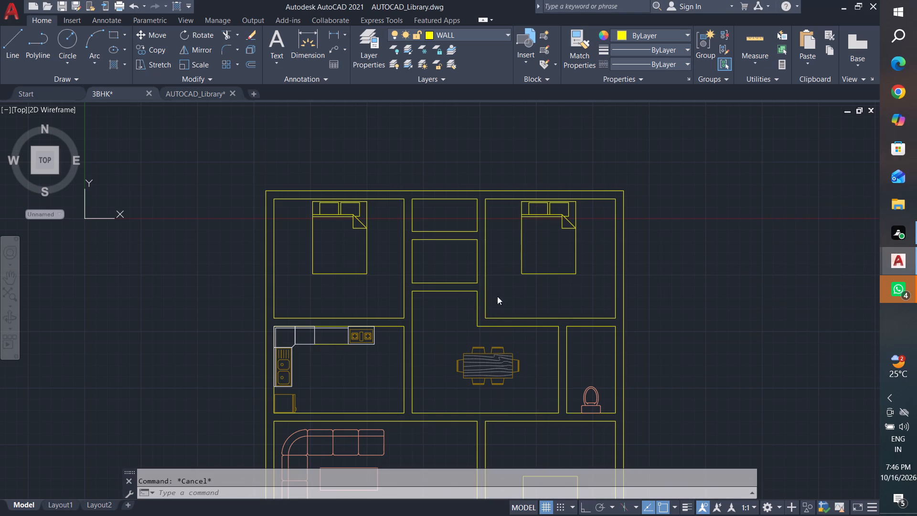
scroll(488, 308, "down", 4)
scroll(572, 279, "down", 4)
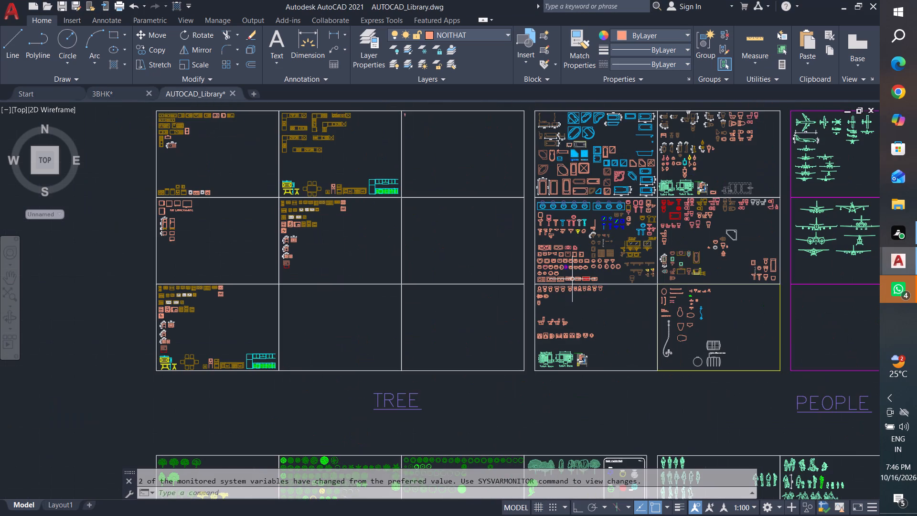
middle_click_drag(329, 323, 696, 322)
scroll(559, 315, "up", 3)
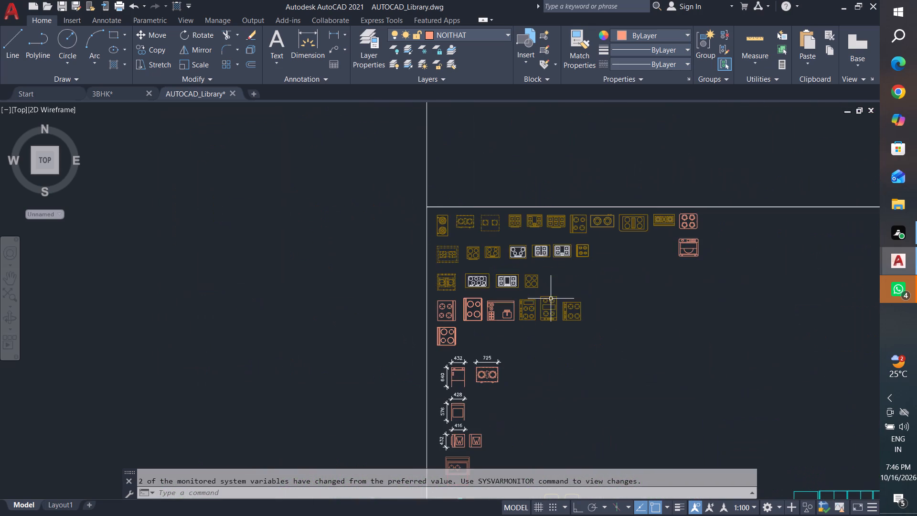
scroll(551, 299, "up", 1)
scroll(553, 287, "down", 3)
middle_click_drag(552, 303, 536, 432)
scroll(522, 257, "up", 2)
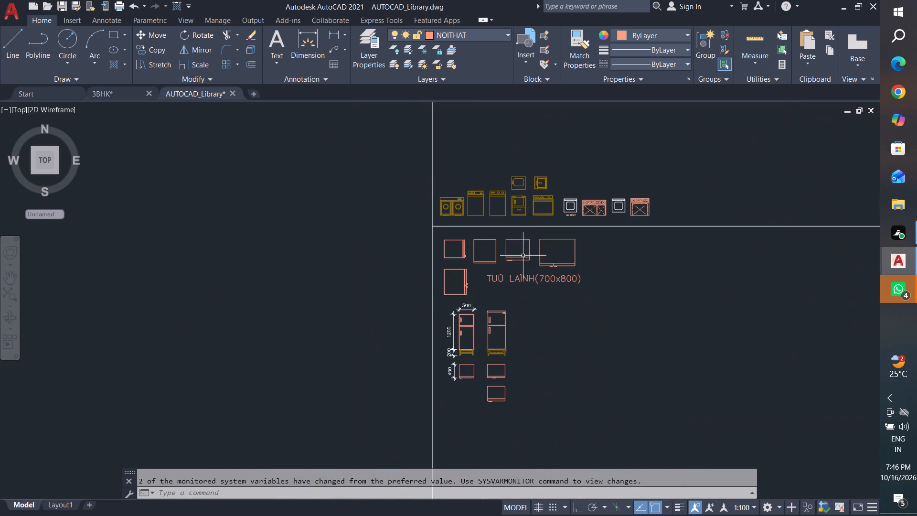
middle_click_drag(559, 319, 490, 462)
scroll(489, 461, "up", 1)
scroll(445, 425, "down", 3)
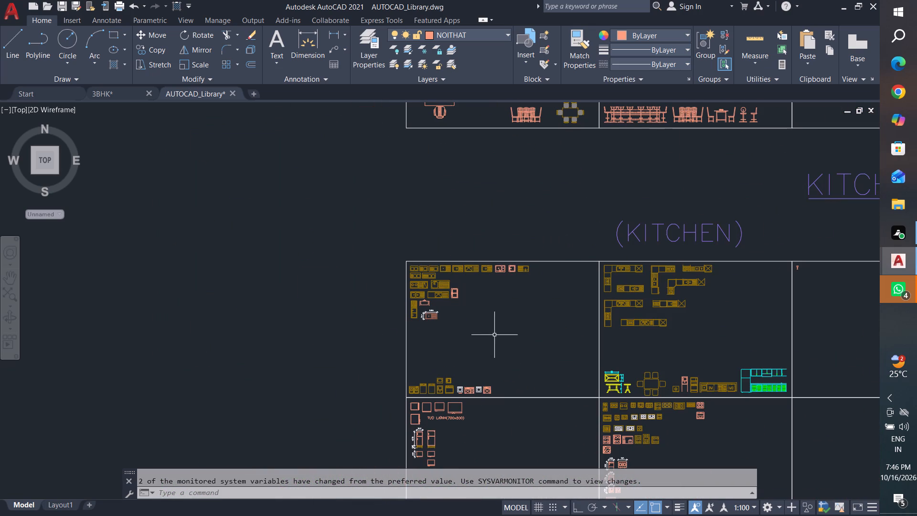
middle_click_drag(667, 411, 546, 244)
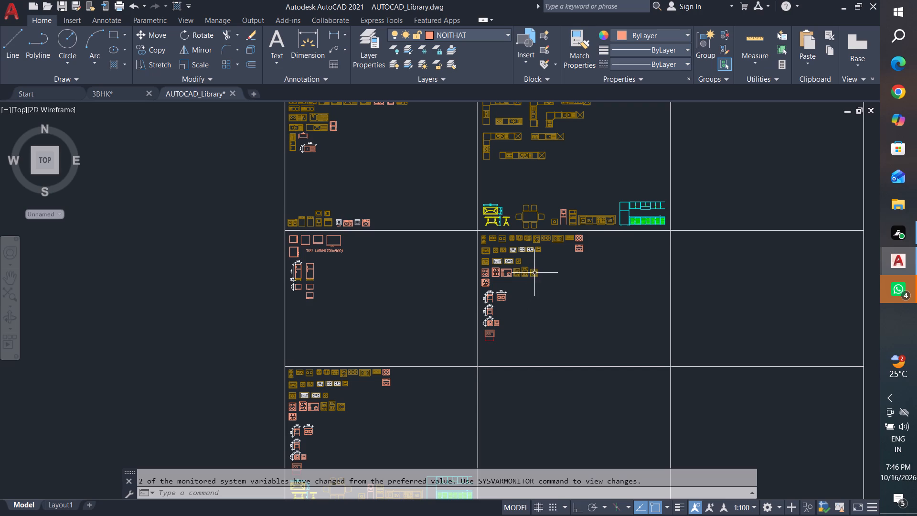
middle_click_drag(539, 270, 566, 446)
middle_click_drag(593, 224, 594, 431)
middle_click_drag(605, 268, 553, 333)
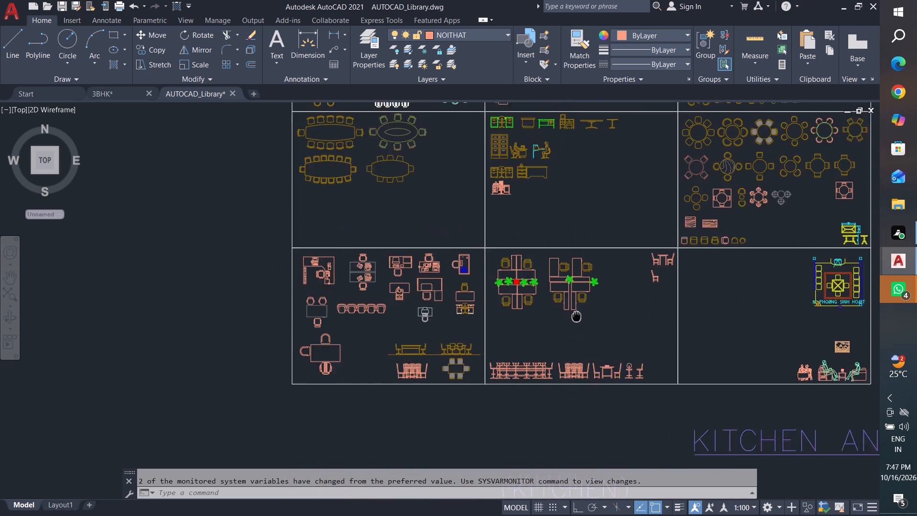
middle_click_drag(553, 333, 544, 339)
middle_click_drag(683, 337, 617, 438)
middle_click_drag(645, 431, 718, 435)
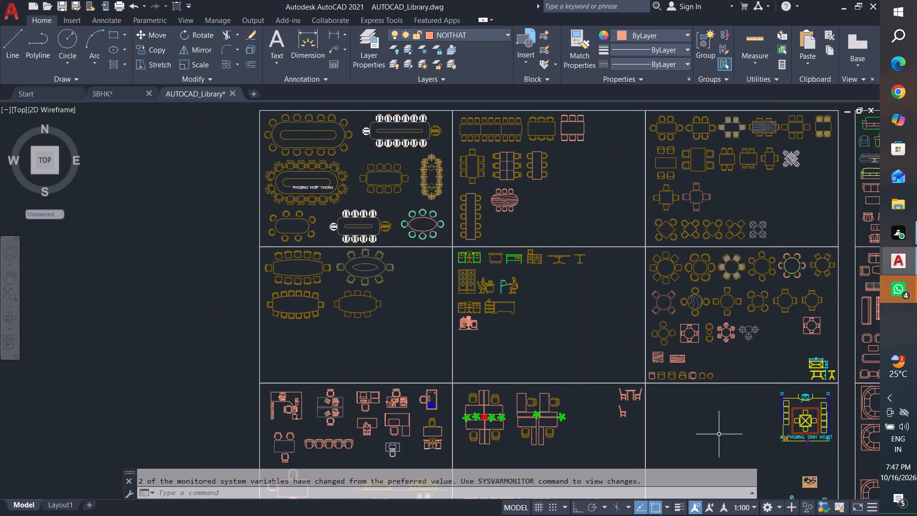
middle_click_drag(360, 296, 248, 371)
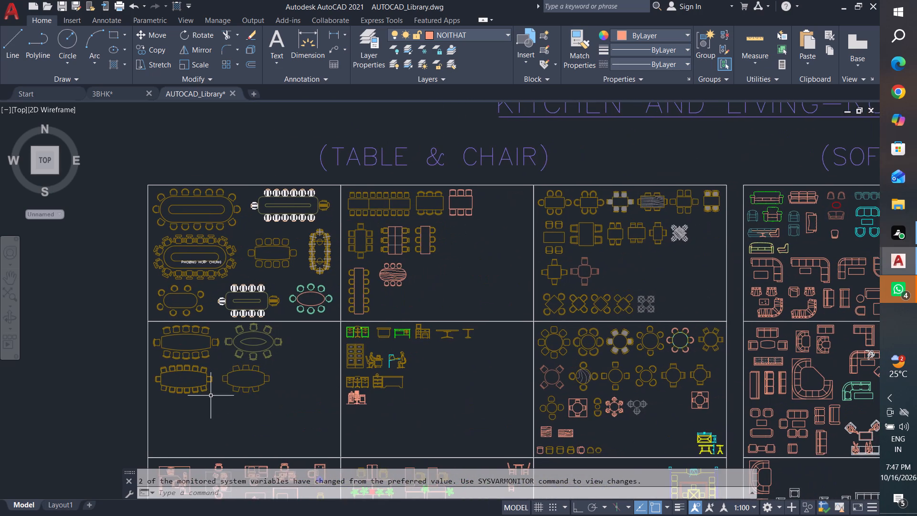
scroll(233, 383, "down", 4)
middle_click_drag(348, 381, 405, 302)
scroll(398, 272, "up", 3)
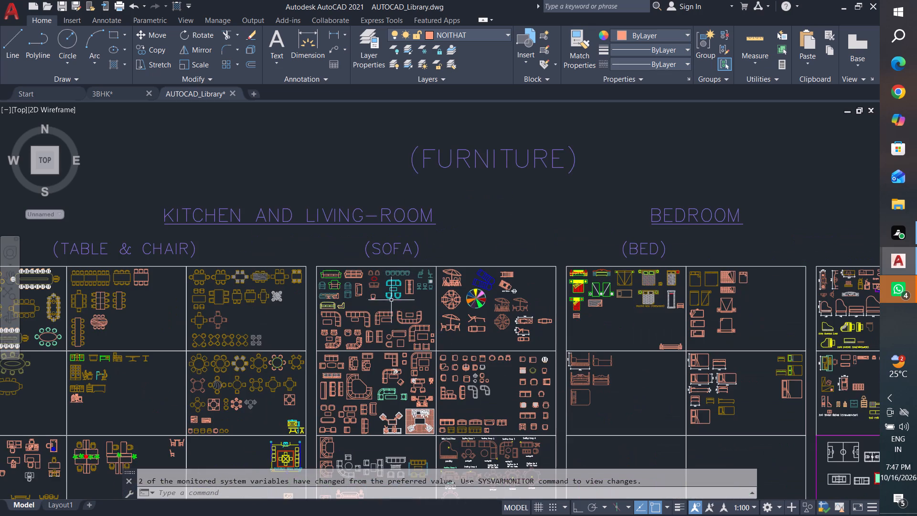
Look through the library's sofa and bed blocks and the EVERYTHING section with chests, fans, pianos and wardrobes.
middle_click_drag(394, 310, 451, 227)
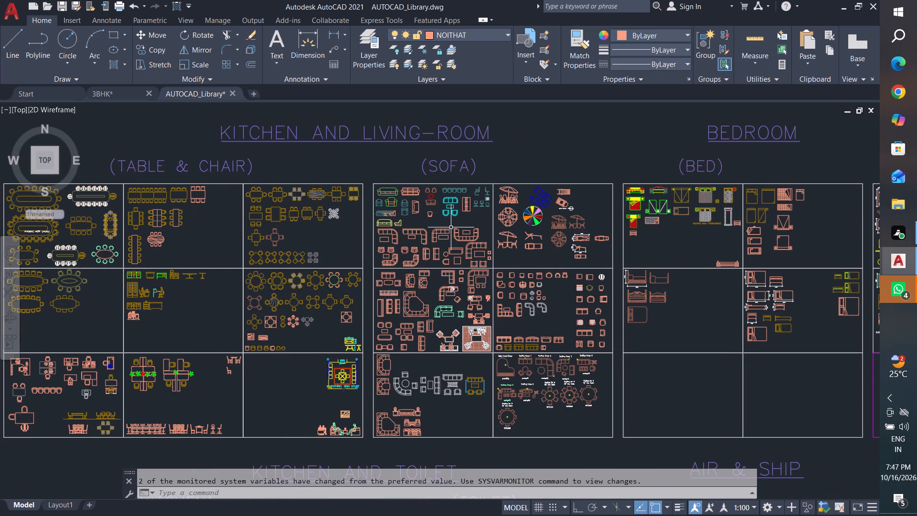
middle_click_drag(717, 315, 357, 398)
scroll(374, 390, "up", 1)
scroll(516, 341, "down", 1)
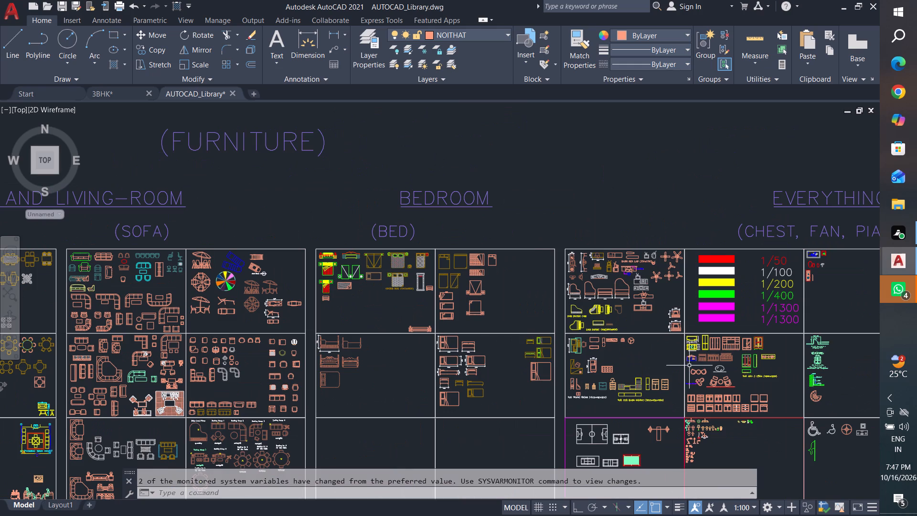
middle_click_drag(653, 357, 478, 303)
scroll(559, 309, "up", 2)
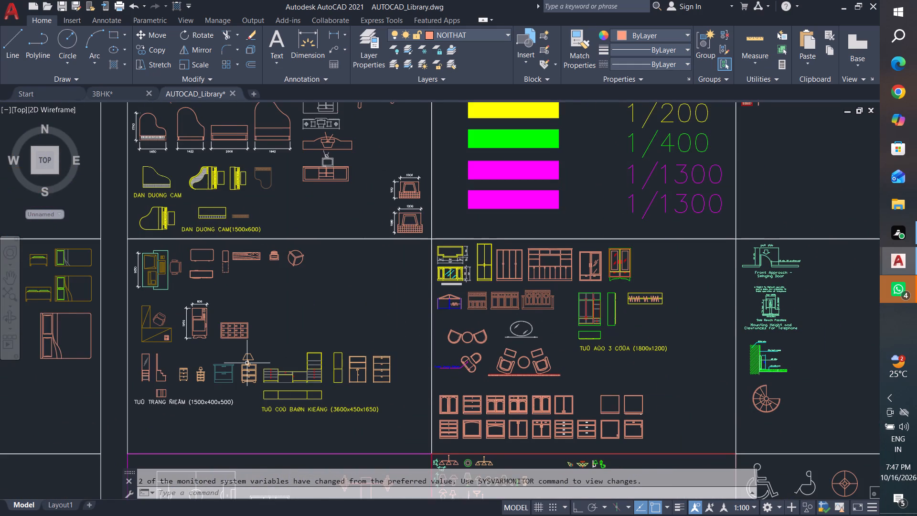
middle_click_drag(247, 363, 435, 348)
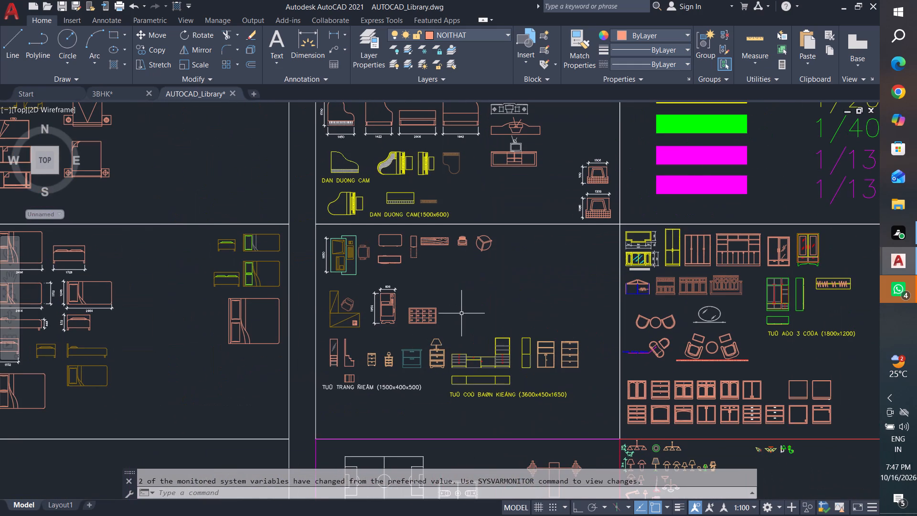
scroll(461, 313, "down", 2)
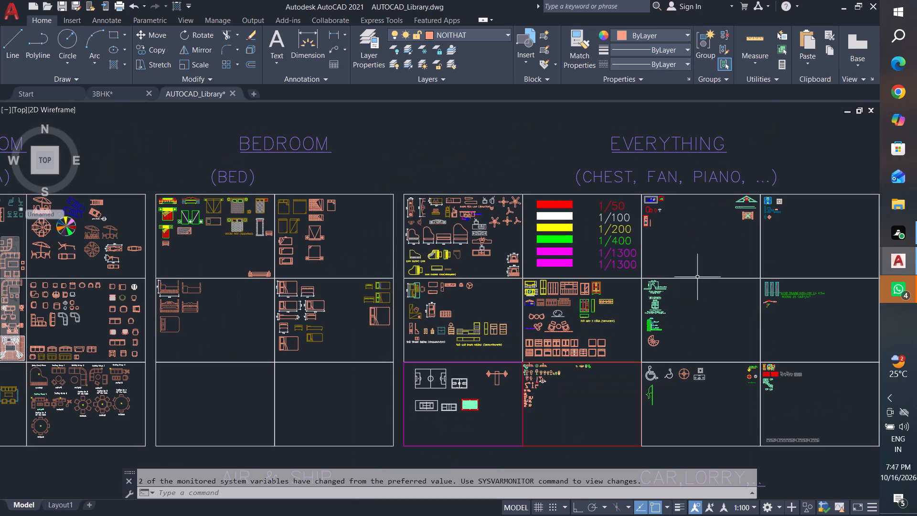
middle_click_drag(808, 231, 586, 193)
middle_click_drag(639, 355, 343, 337)
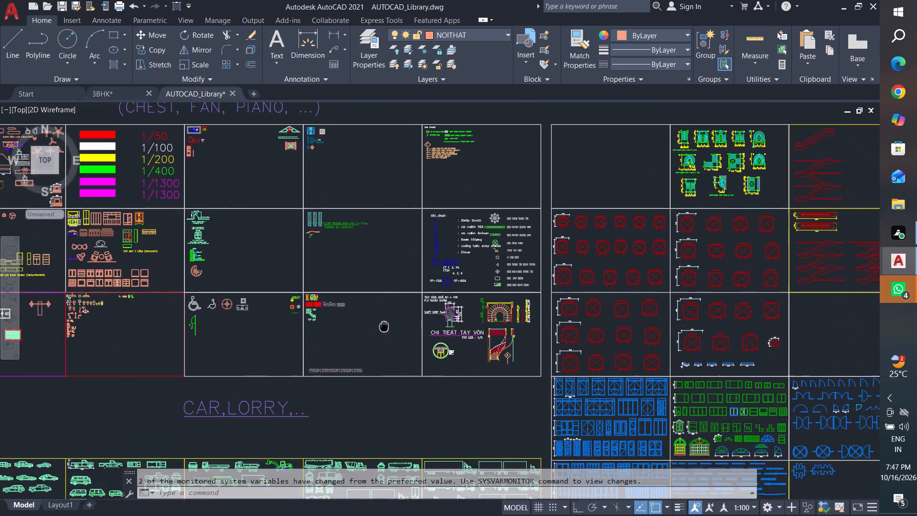
middle_click_drag(343, 337, 301, 358)
Examine the door, window and door-swing blocks in the library's DOOR & WINDOW section.
scroll(663, 178, "up", 3)
scroll(663, 178, "down", 4)
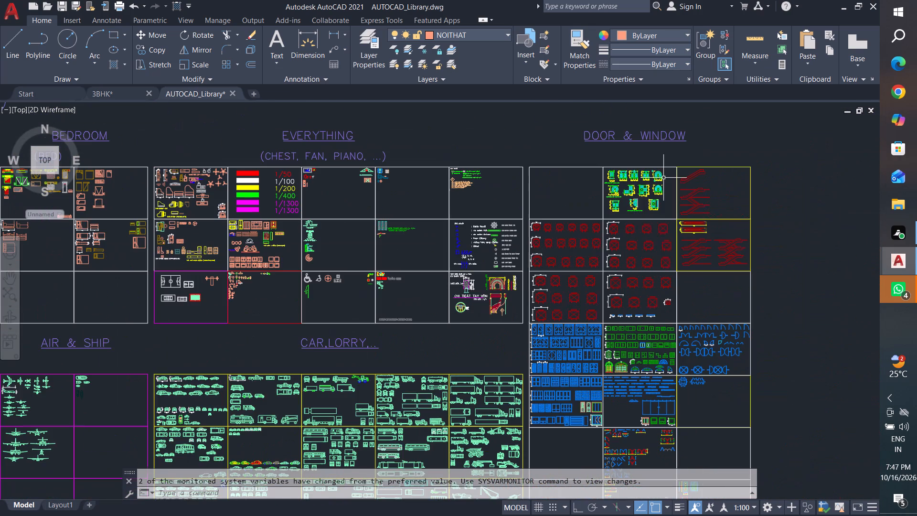
middle_click_drag(693, 342, 832, 251)
middle_click_drag(764, 272, 593, 320)
scroll(599, 307, "up", 4)
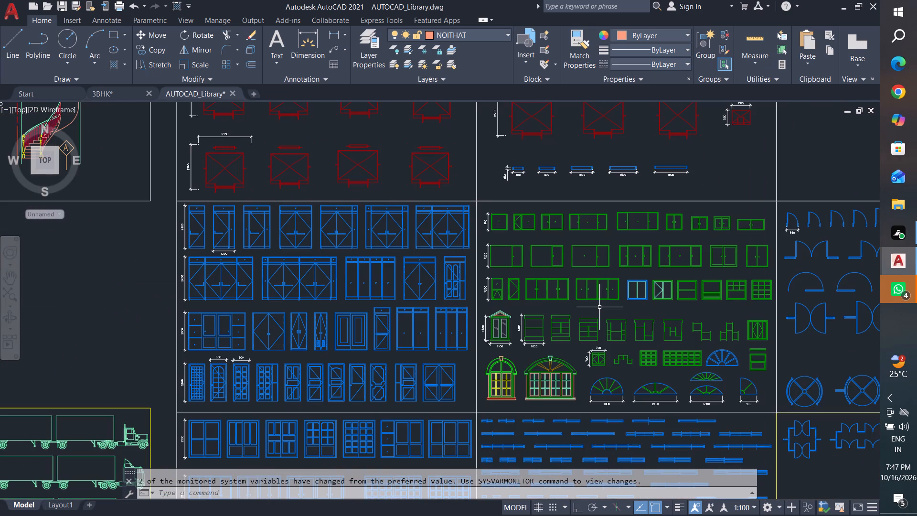
scroll(599, 307, "down", 3)
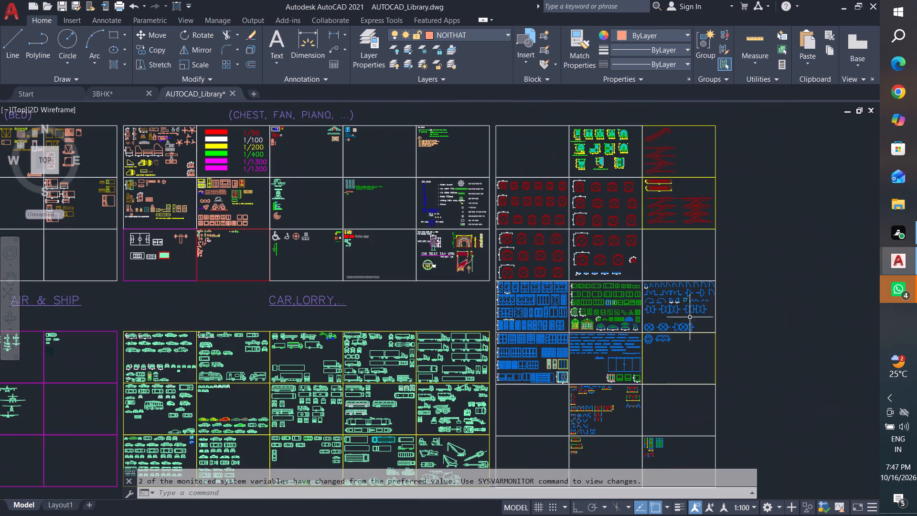
scroll(707, 312, "up", 2)
scroll(707, 312, "down", 2)
middle_click_drag(548, 450, 574, 320)
scroll(617, 273, "up", 3)
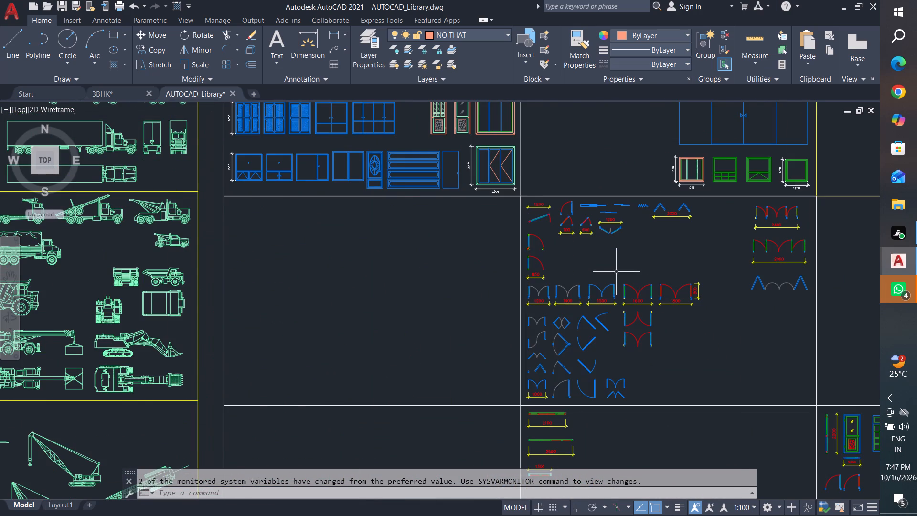
scroll(616, 272, "down", 2)
Examine the toilet fixture blocks in the library's KITCHEN AND TOILET section and return to the furniture sections.
middle_click_drag(403, 381, 642, 338)
middle_click_drag(354, 341, 627, 330)
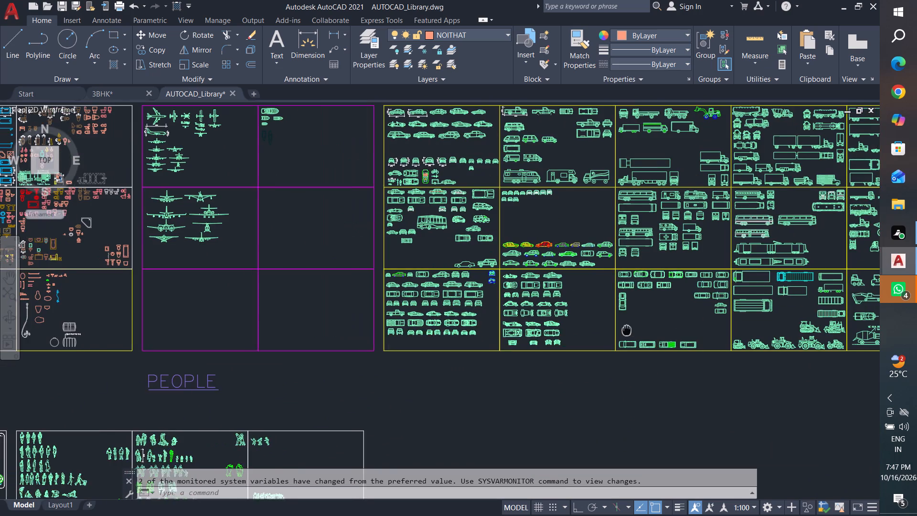
middle_click_drag(363, 327, 626, 327)
middle_click_drag(372, 322, 584, 373)
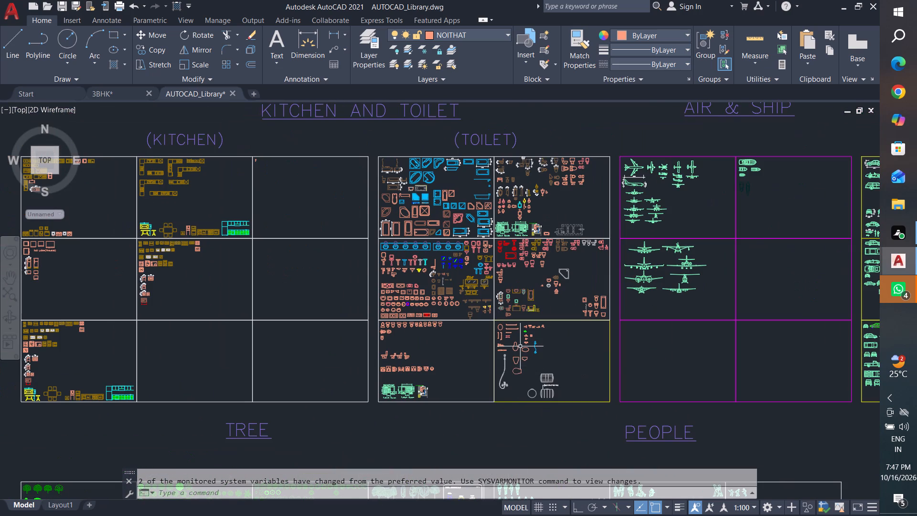
scroll(520, 345, "up", 2)
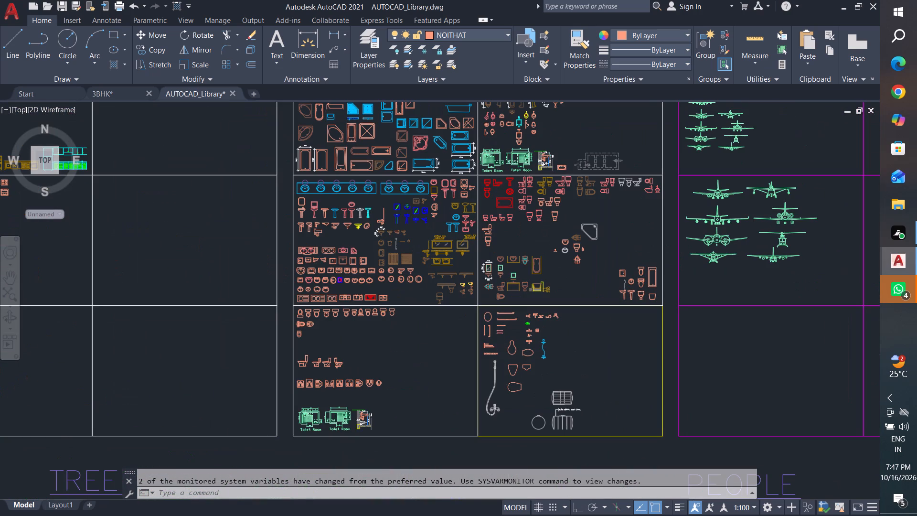
middle_click_drag(495, 267, 522, 282)
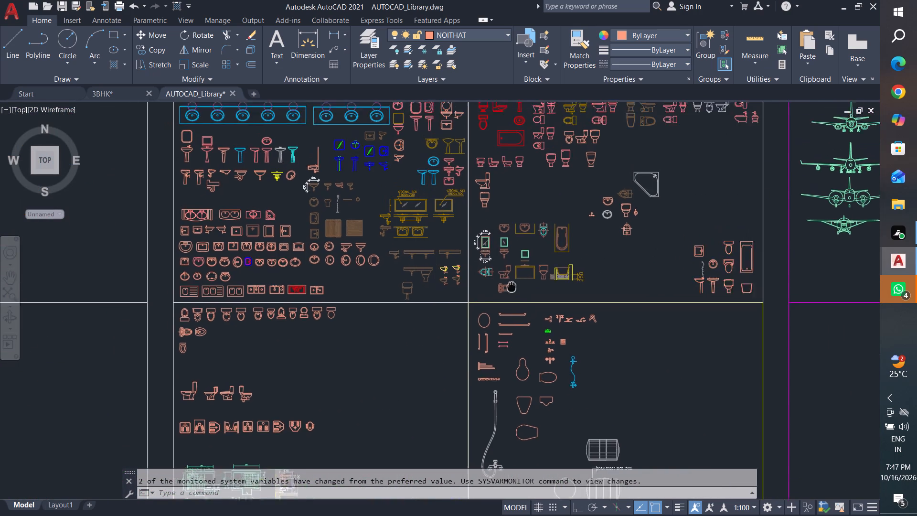
middle_click_drag(522, 282, 683, 287)
scroll(687, 300, "up", 1)
scroll(691, 307, "down", 4)
middle_click_drag(702, 376, 601, 240)
middle_click_drag(663, 271, 585, 440)
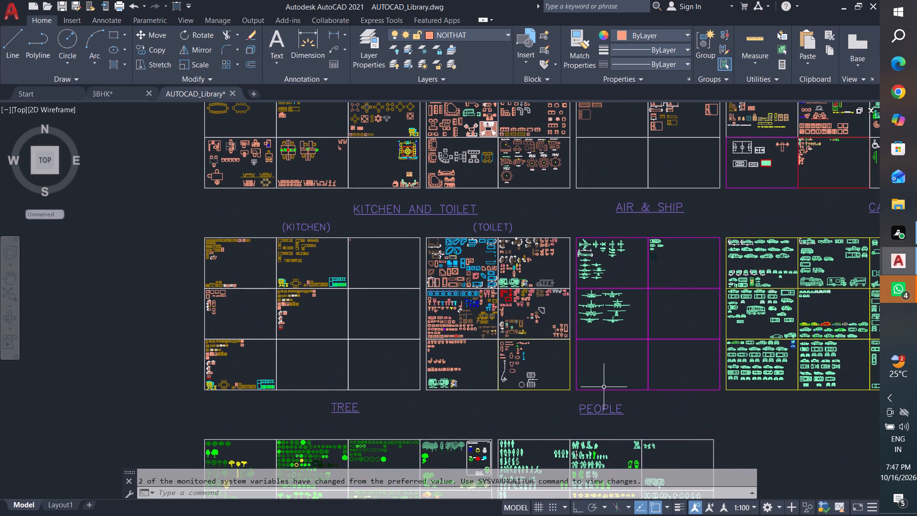
middle_click_drag(625, 255, 592, 423)
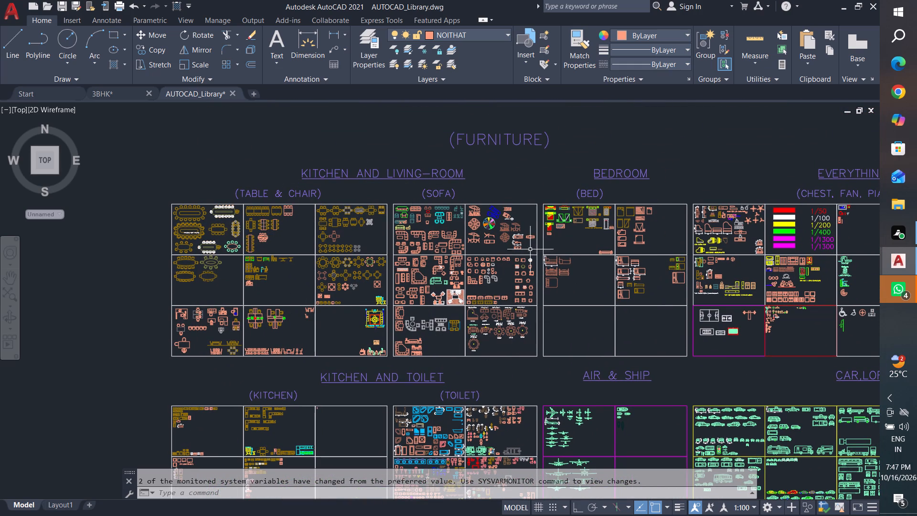
Copy the rectangular wood-grain block beside the small chair in the library's EVERYTHING furniture section.
scroll(513, 270, "up", 2)
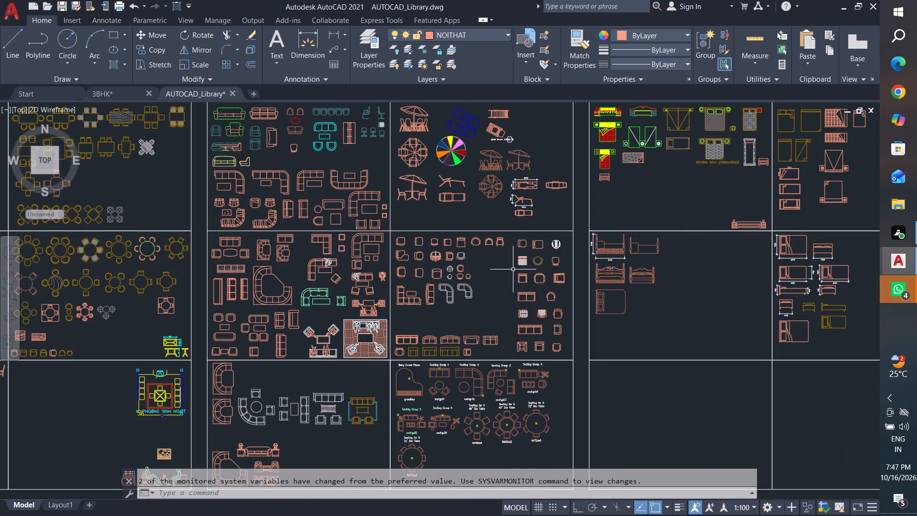
scroll(513, 269, "down", 2)
middle_click_drag(664, 301, 466, 292)
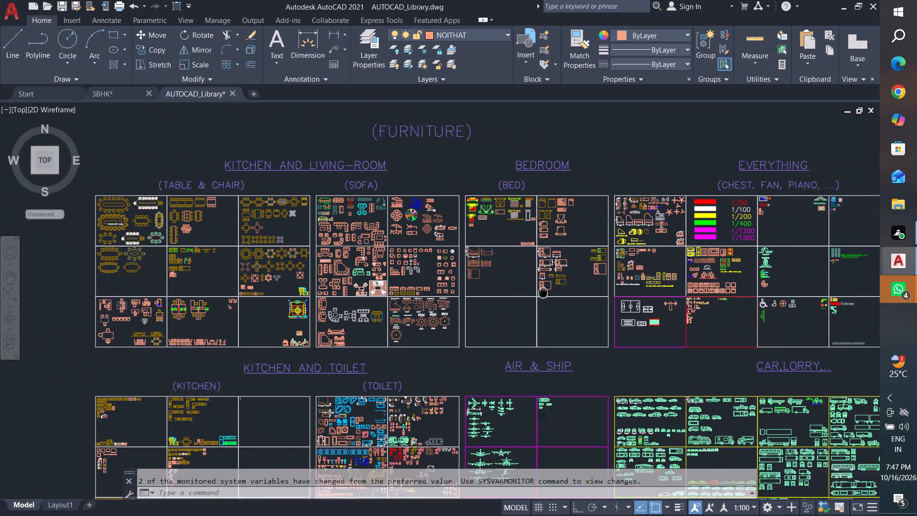
middle_click_drag(466, 292, 446, 296)
scroll(579, 291, "up", 3)
middle_click_drag(502, 354, 538, 429)
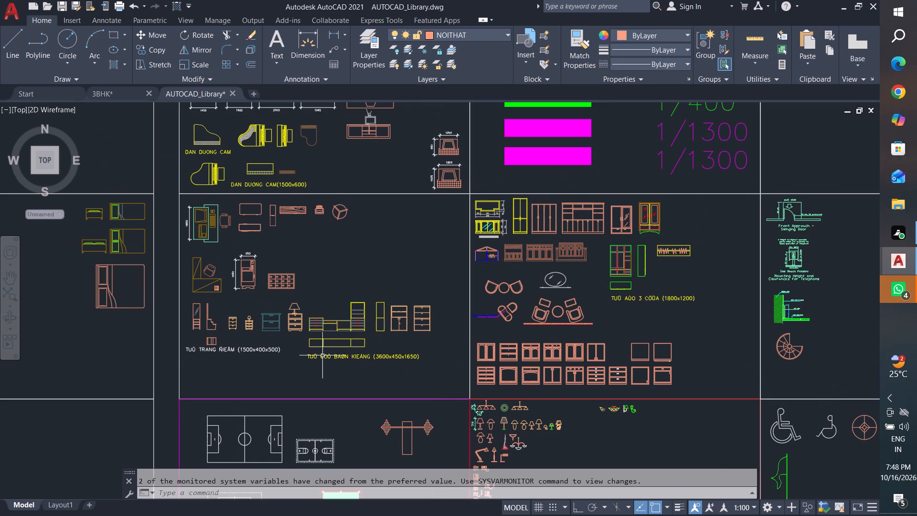
middle_click_drag(373, 339, 434, 387)
scroll(352, 241, "up", 2)
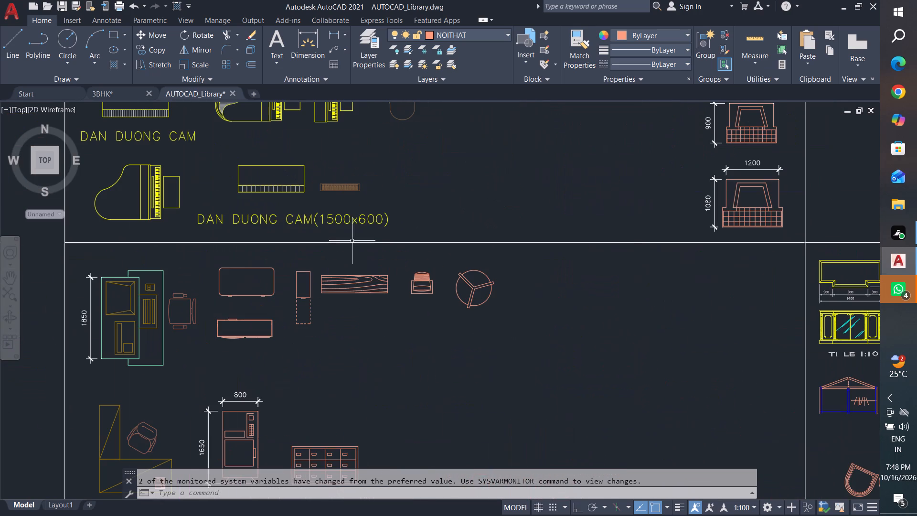
left_click(400, 262)
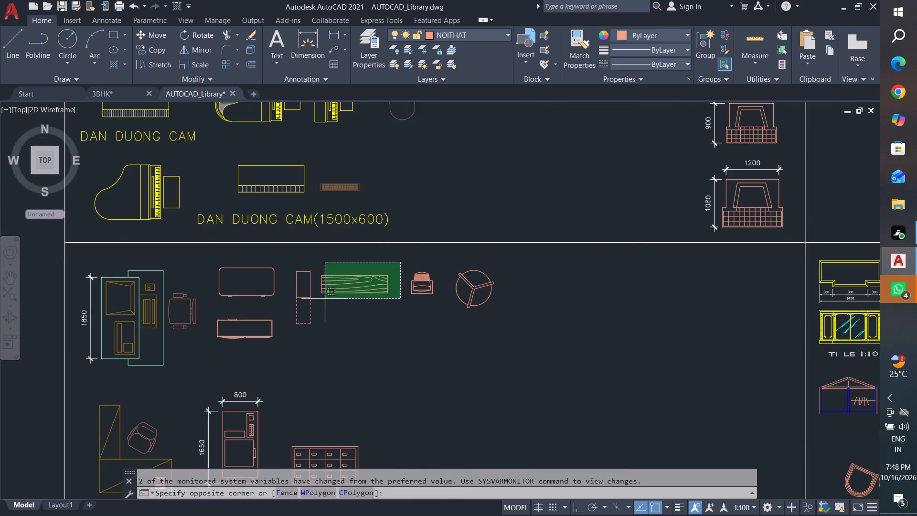
left_click(316, 303)
scroll(418, 381, "down", 2)
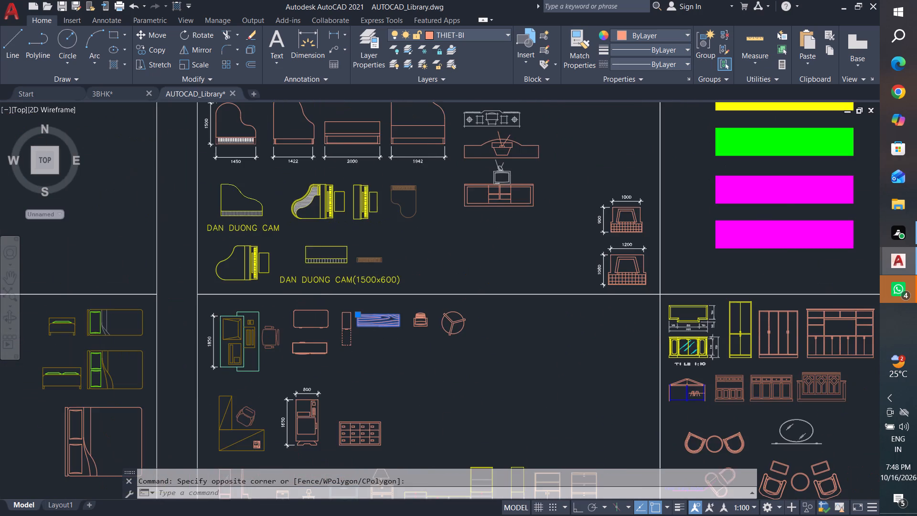
middle_click_drag(497, 328, 501, 365)
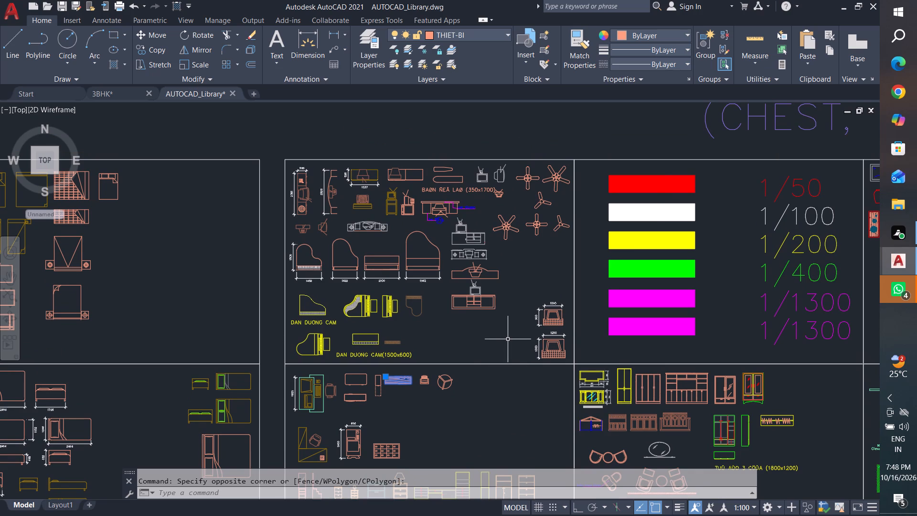
middle_click_drag(506, 338, 538, 236)
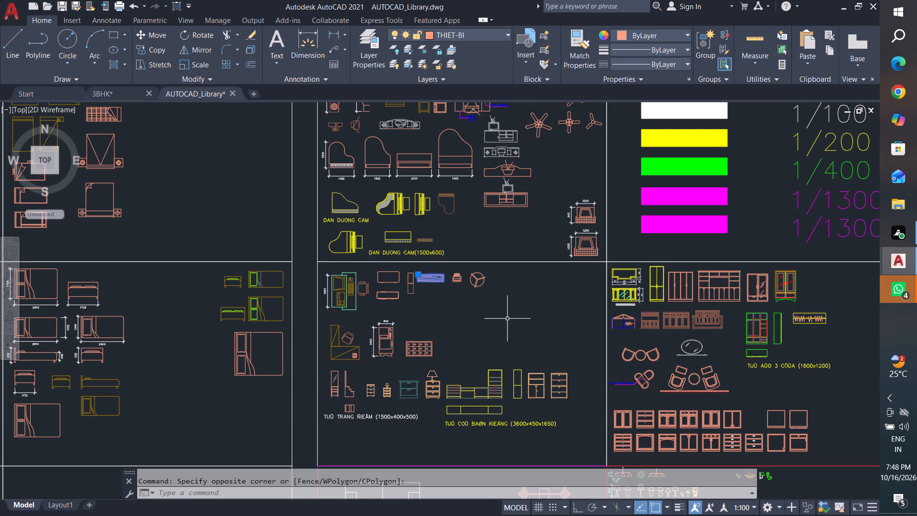
middle_click_drag(507, 319, 588, 314)
key("ctrl+c")
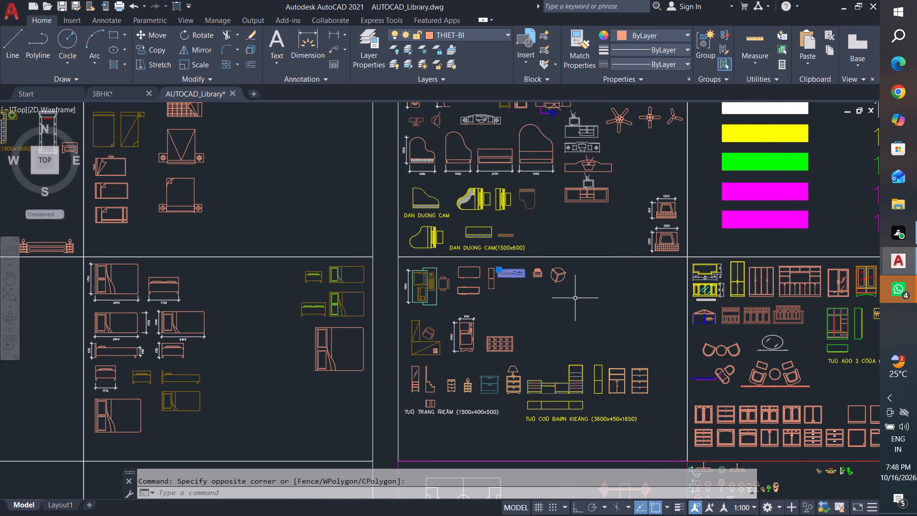
Switch to the 3BHK drawing and paste the wood-grain block in the empty space beside the plan.
left_click(902, 259)
left_click(856, 232)
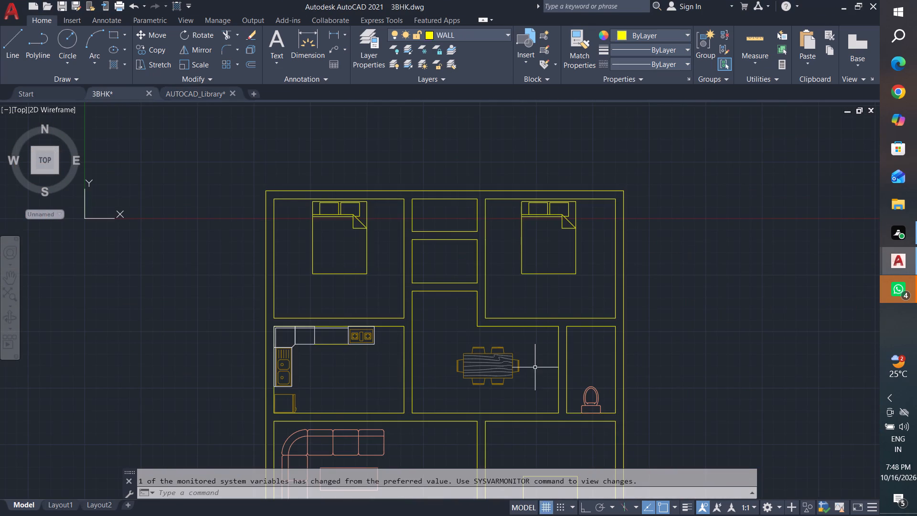
middle_click_drag(541, 375, 576, 294)
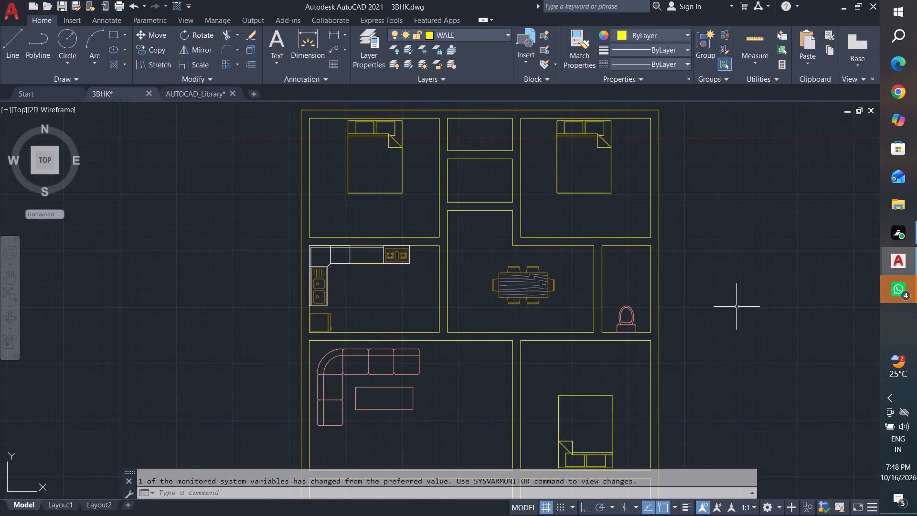
key("ctrl+v")
scroll(722, 355, "down", 5)
middle_click_drag(774, 328, 554, 318)
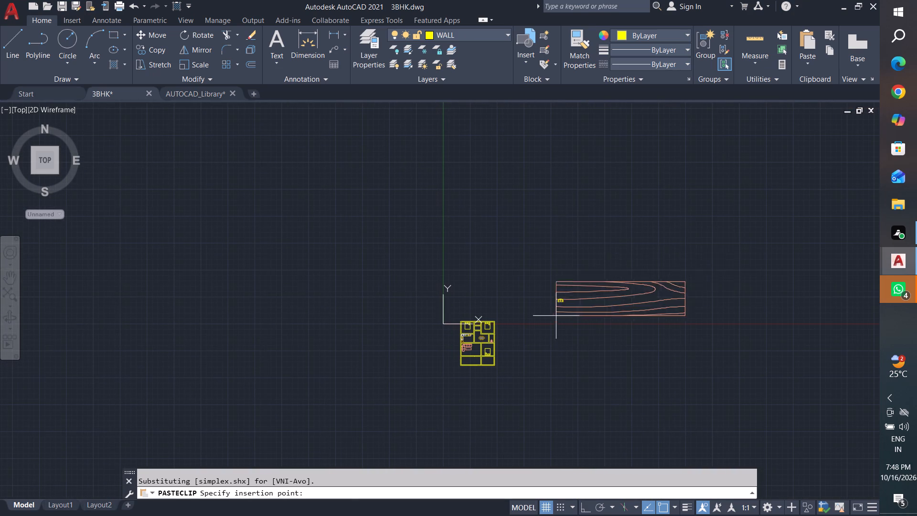
left_click(630, 284)
key("Escape")
key("Escape")
Rotate the pasted wood-grain block 90° upward about its upper-left corner, with Ortho on.
left_click_drag(805, 228, 800, 231)
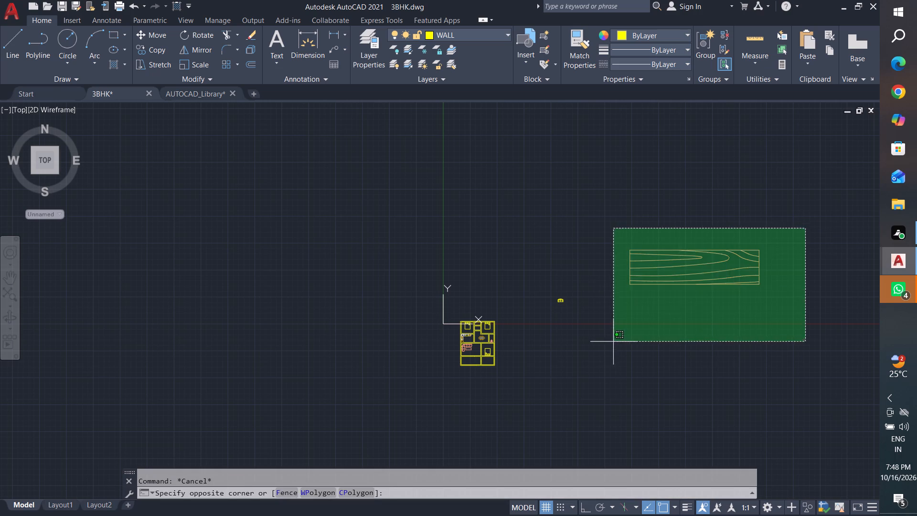
left_click(616, 335)
type("ro")
key("Return")
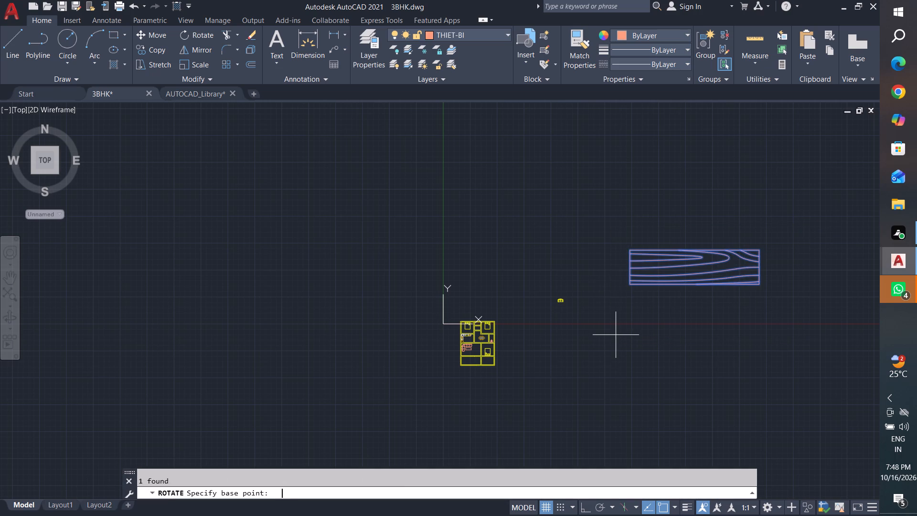
left_click(628, 249)
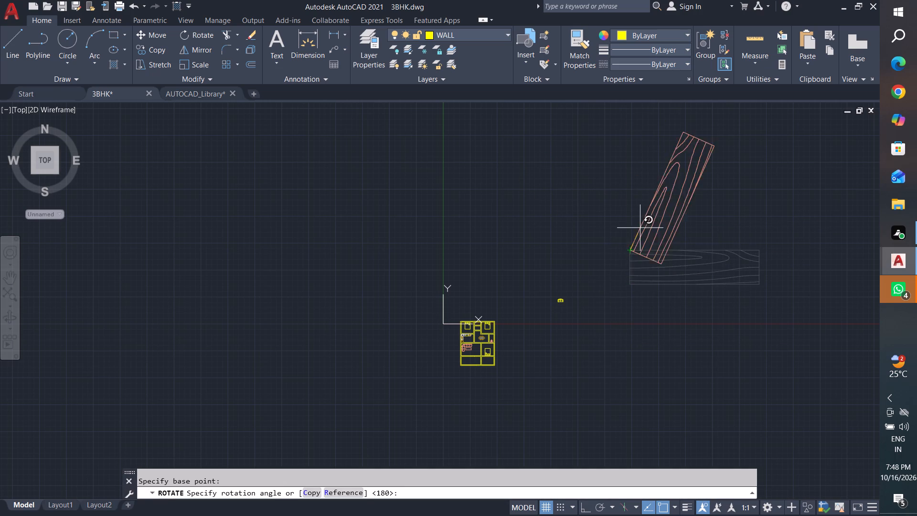
left_click(585, 506)
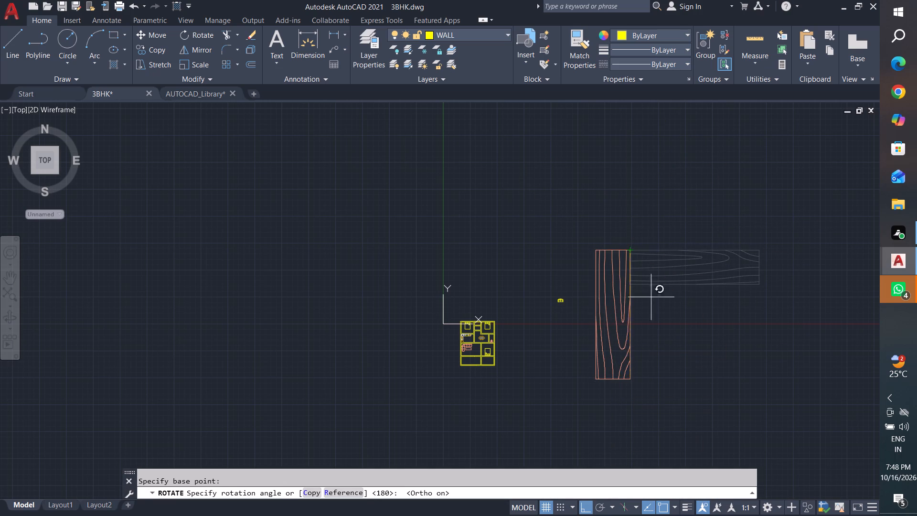
left_click(646, 183)
key("Escape")
key("Escape")
key("Escape")
key("Escape")
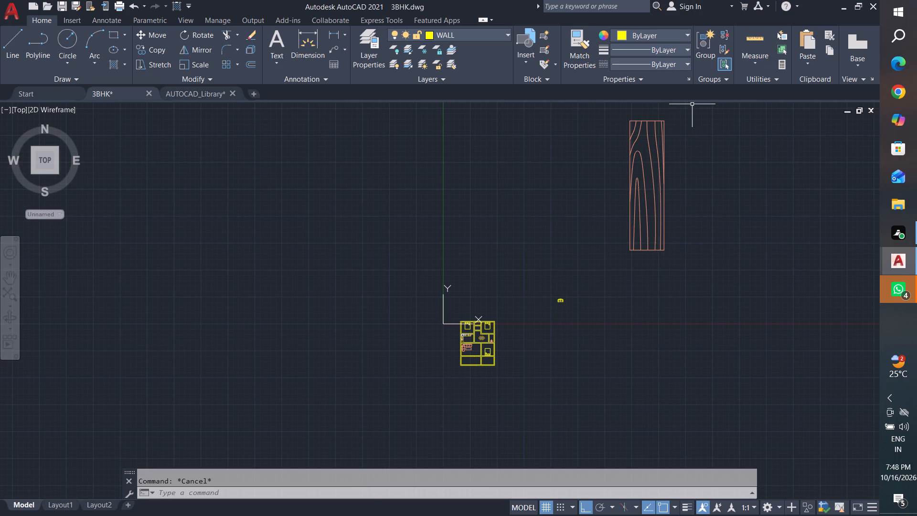
Scale the oversized wood-grain block down freehand from its upper-left corner to furniture size.
left_click(692, 104)
left_click(617, 282)
type("sc")
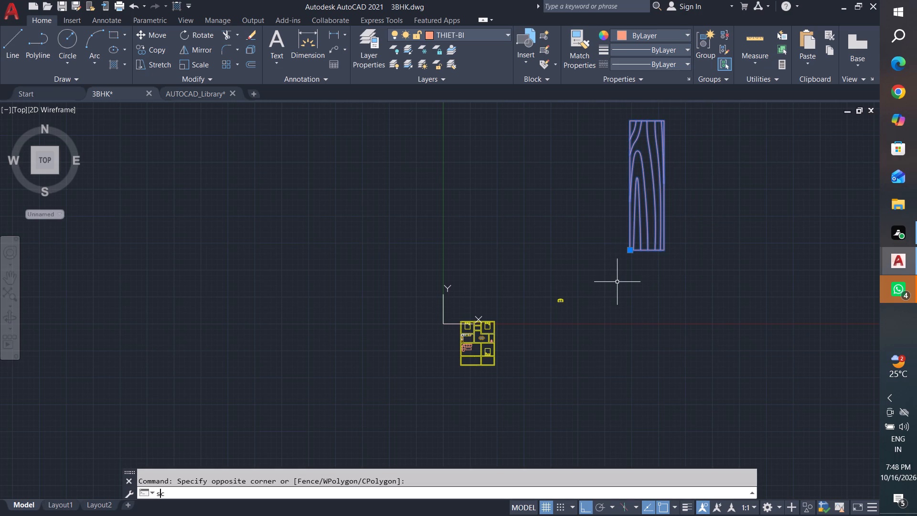
key("space")
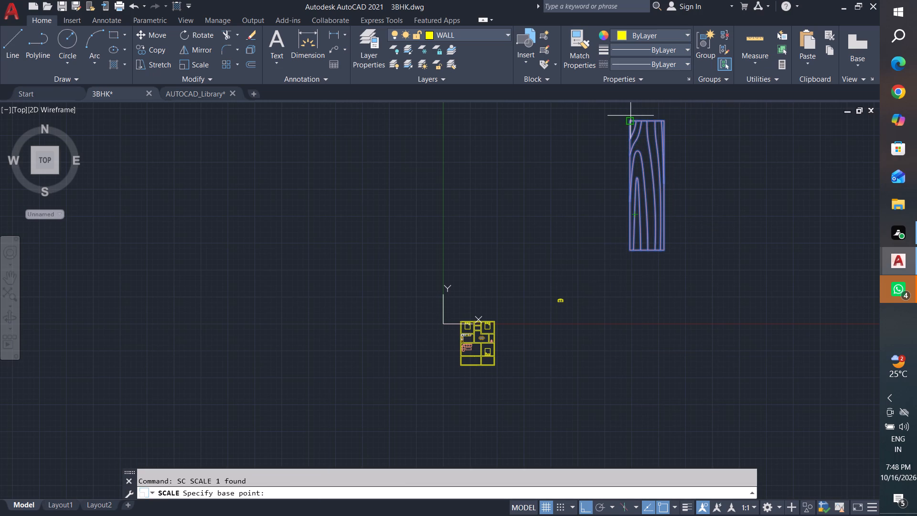
left_click(630, 121)
middle_click_drag(635, 142, 636, 241)
scroll(636, 241, "up", 4)
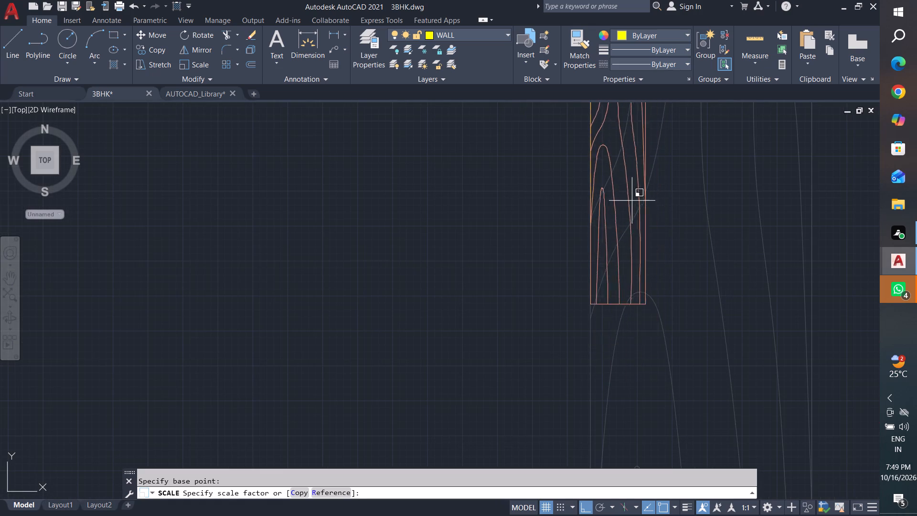
scroll(627, 188, "down", 2)
middle_click_drag(627, 188, 646, 261)
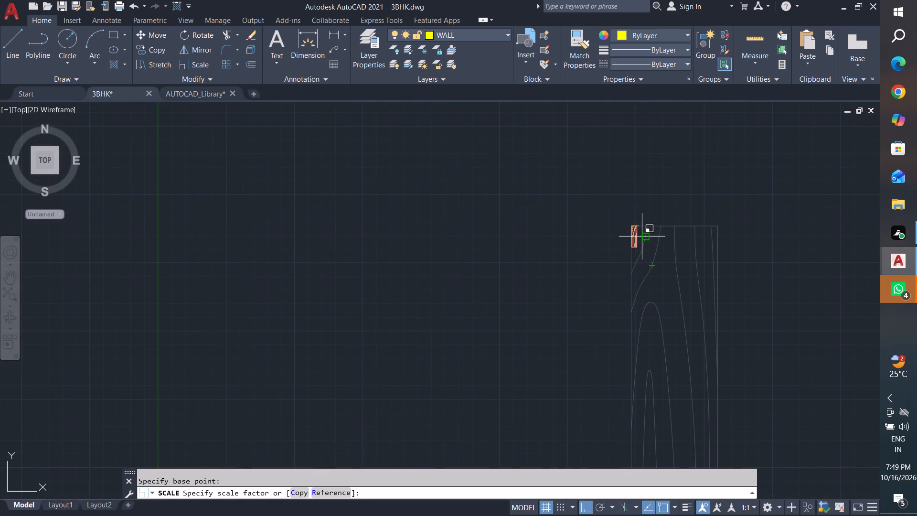
scroll(642, 236, "up", 3)
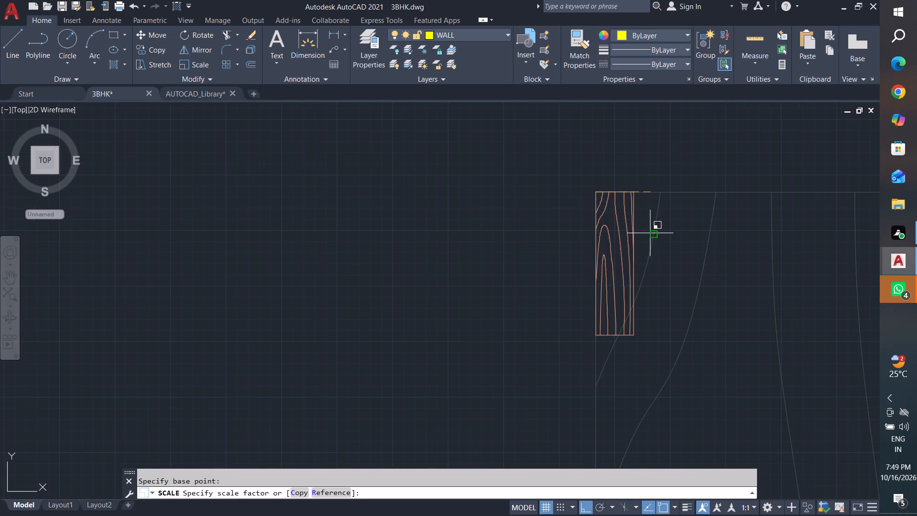
left_click(651, 233)
key("Escape")
key("Escape")
key("Escape")
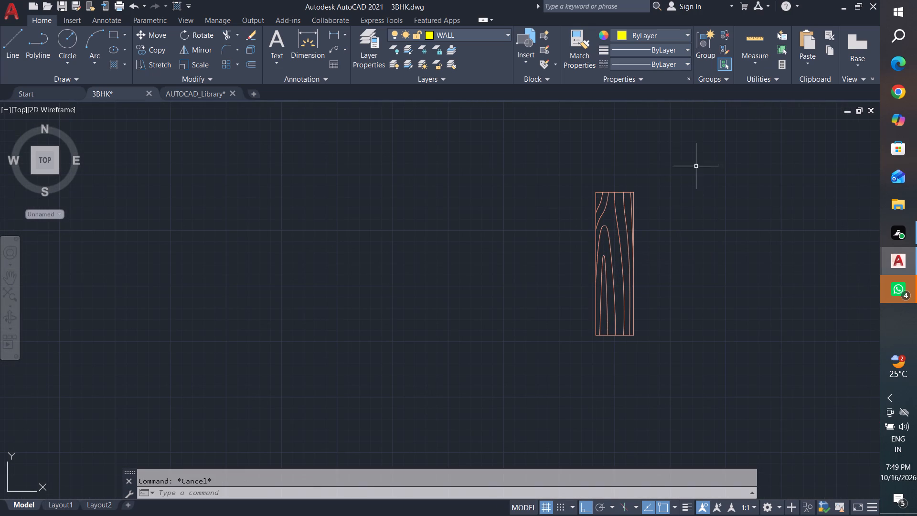
Scale the wood-grain block again freehand from its upper-left corner to adjust its size.
left_click(698, 163)
key("Escape")
key("Escape")
key("Escape")
left_click(698, 163)
left_click(554, 360)
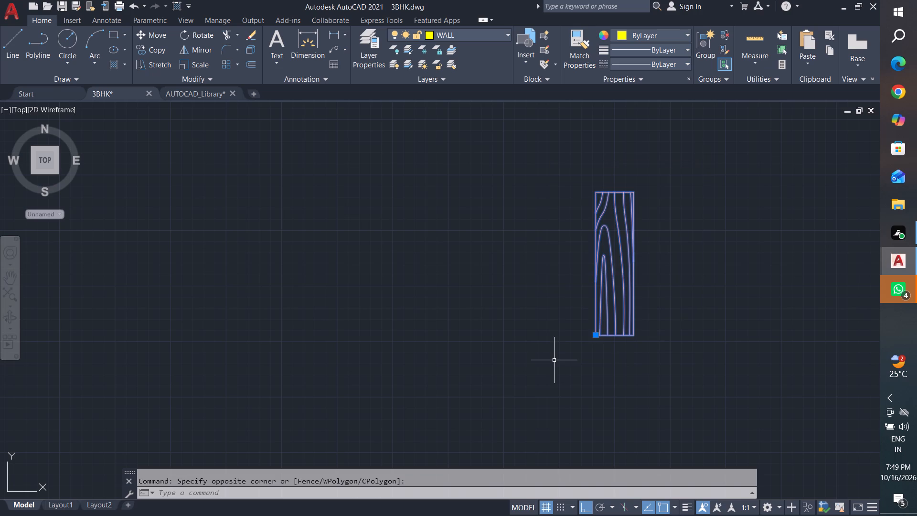
type("sc")
key("space")
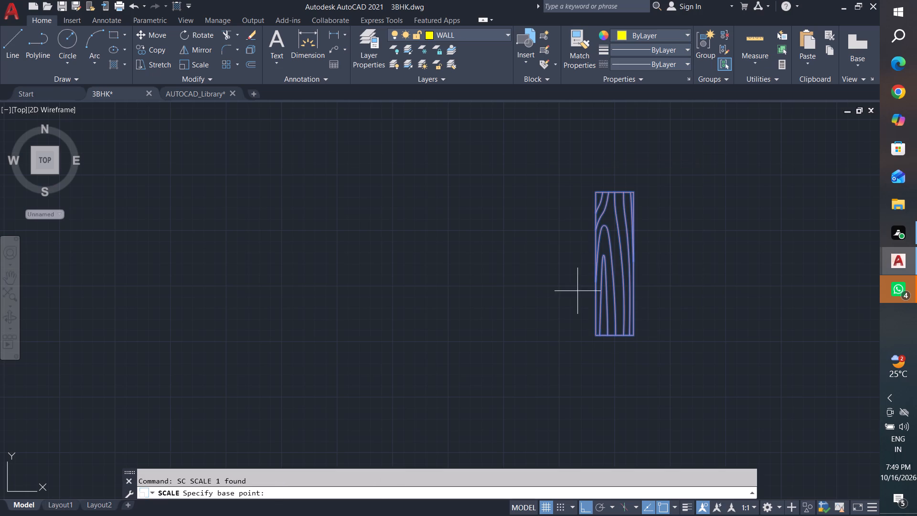
left_click(595, 192)
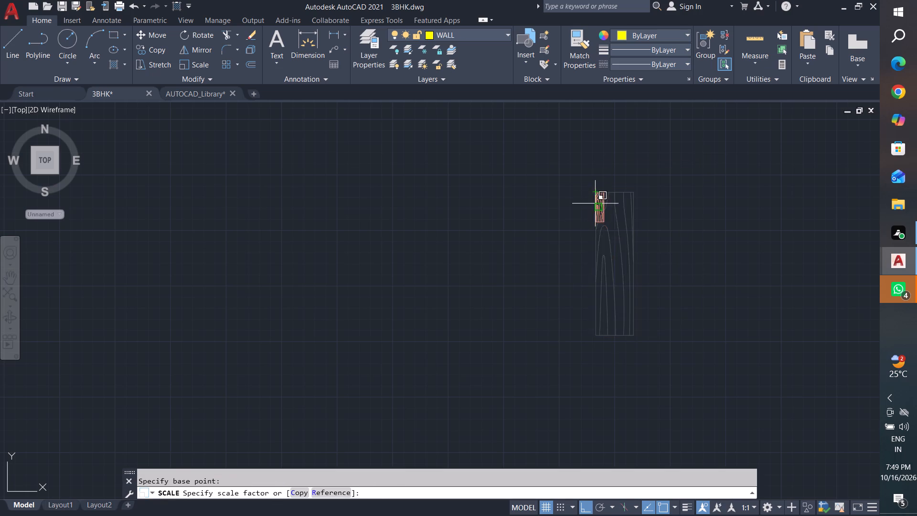
scroll(593, 221, "up", 3)
scroll(593, 221, "down", 1)
middle_click_drag(593, 221, 617, 319)
left_click(615, 317)
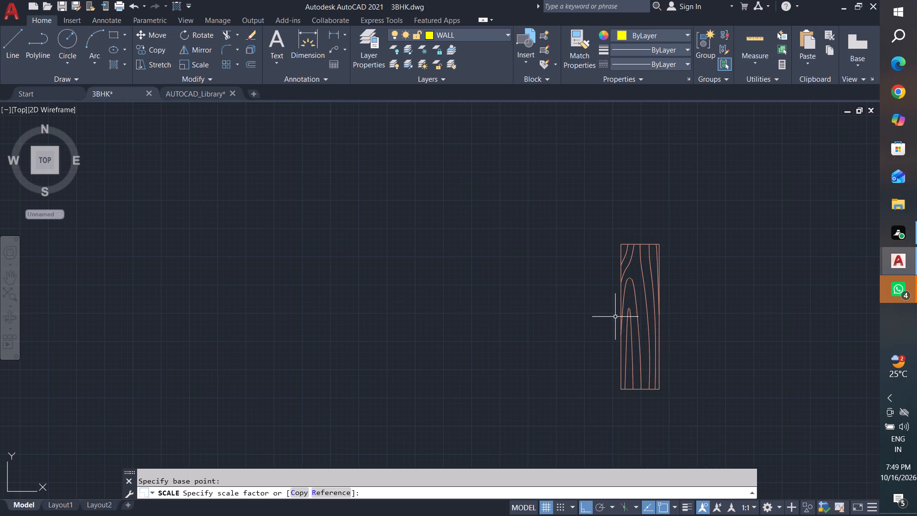
key("Escape")
key("Escape")
key("Escape")
key("Escape")
Move the wood-grain block by its lower-right corner into the upper-right bedroom, between the bed and the inner wall, with Ortho off.
left_click(719, 218)
left_click(543, 424)
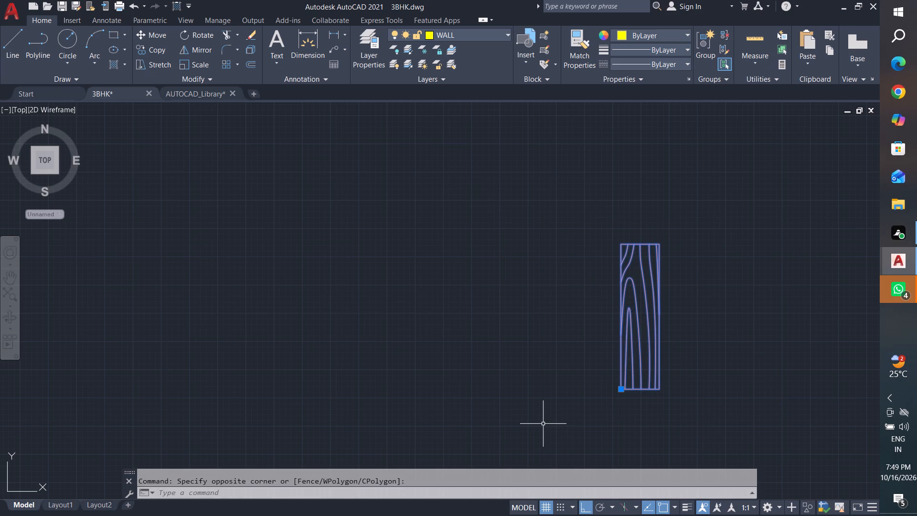
key("m")
key("Return")
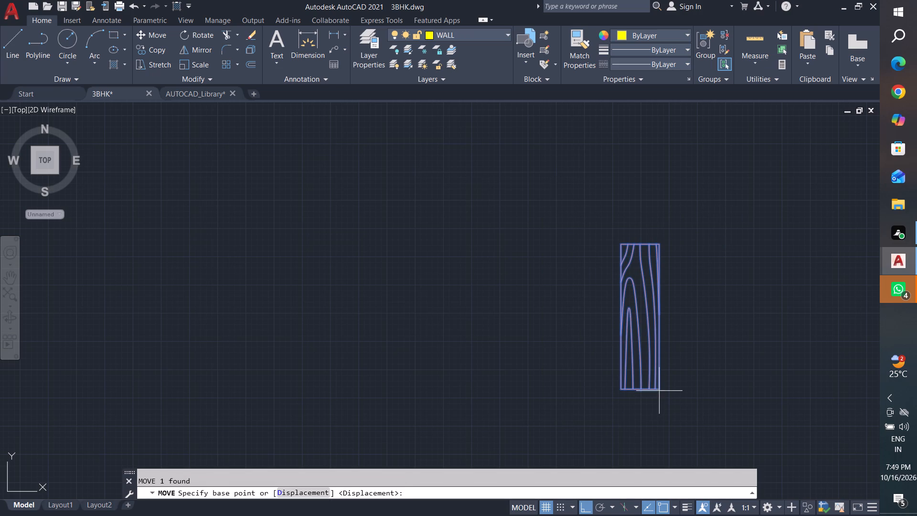
left_click(660, 389)
scroll(719, 316, "down", 9)
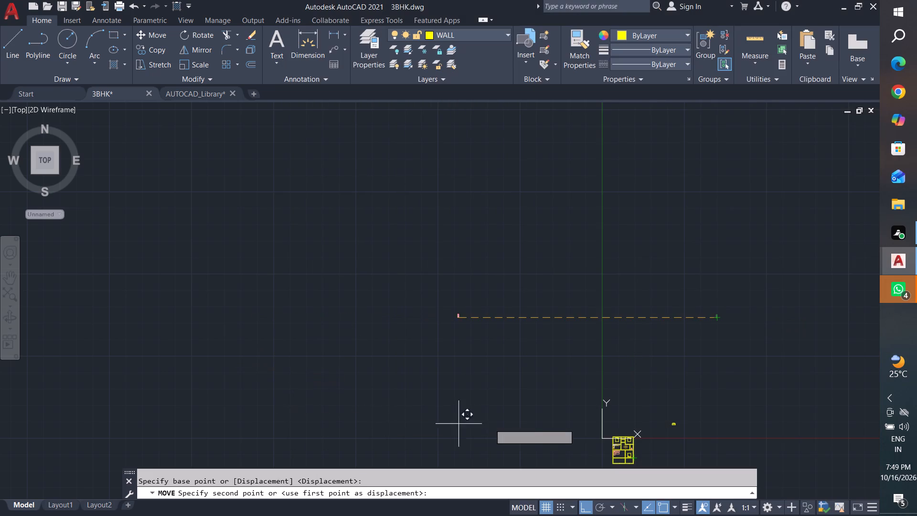
left_click(590, 512)
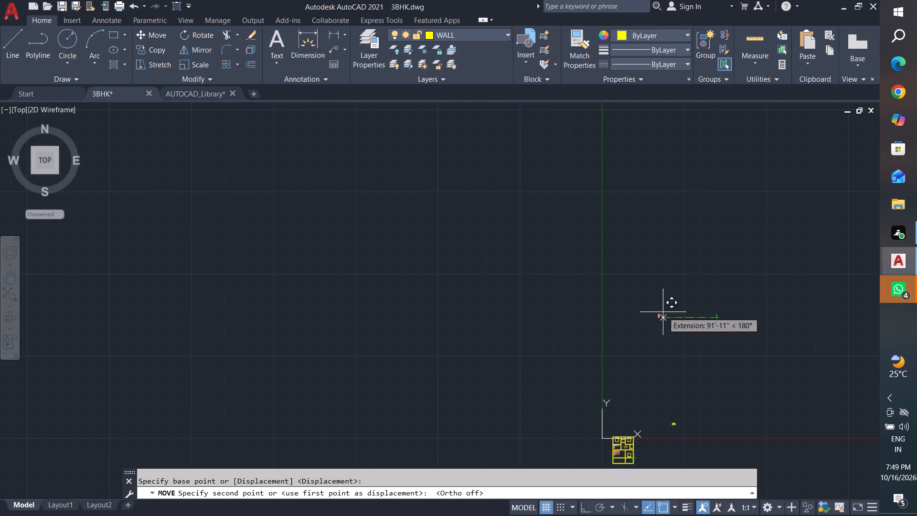
middle_click_drag(626, 416, 656, 214)
scroll(648, 244, "up", 4)
middle_click_drag(650, 367, 639, 279)
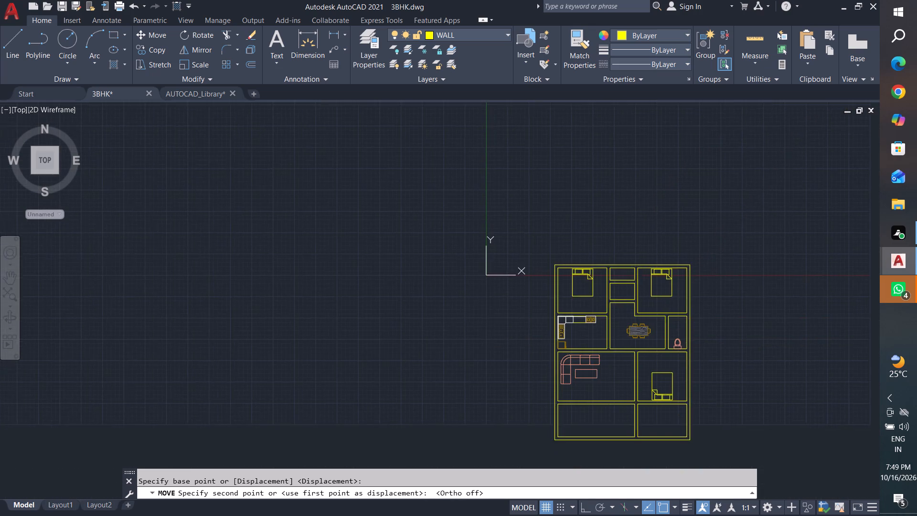
scroll(639, 279, "up", 4)
middle_click_drag(662, 351, 632, 228)
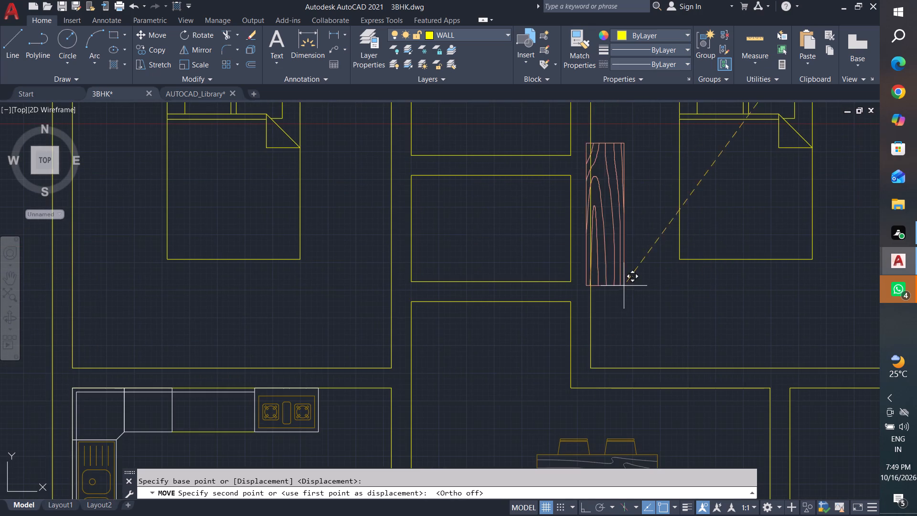
left_click(639, 286)
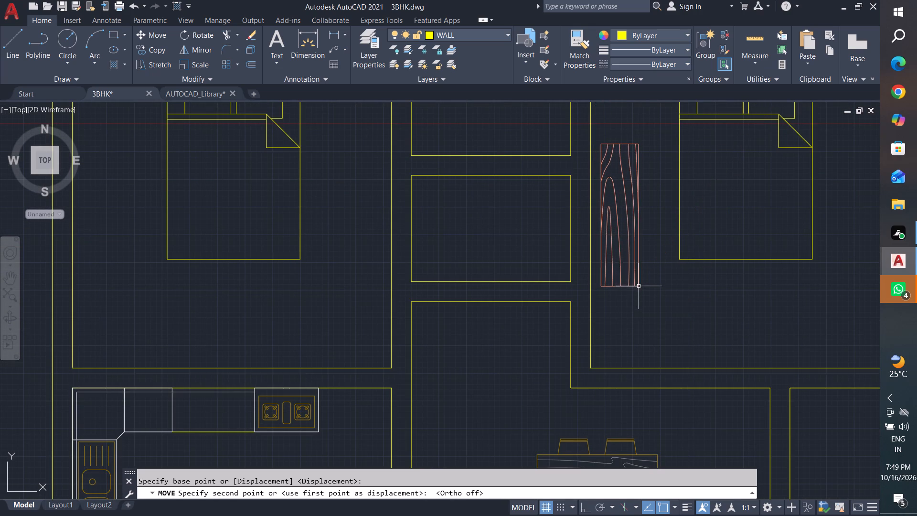
scroll(633, 350, "down", 2)
middle_click_drag(633, 350, 650, 370)
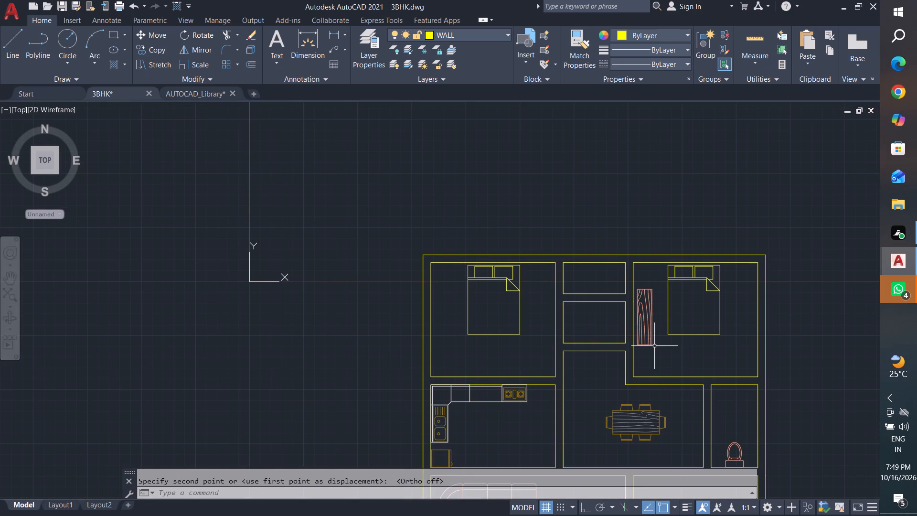
Move the wood-grain block by the midpoint of its left edge onto the inner wall face of the upper-right bedroom.
scroll(654, 340, "up", 2)
left_click(676, 202)
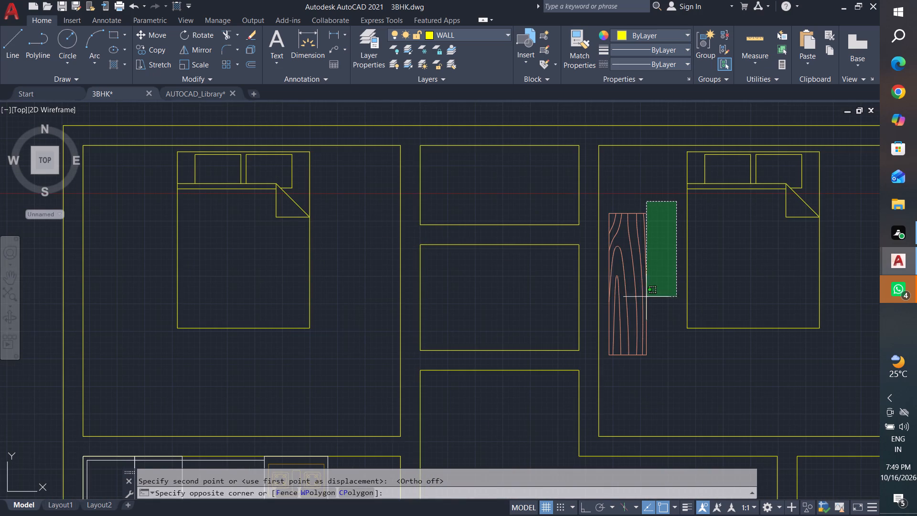
left_click(608, 374)
key("m")
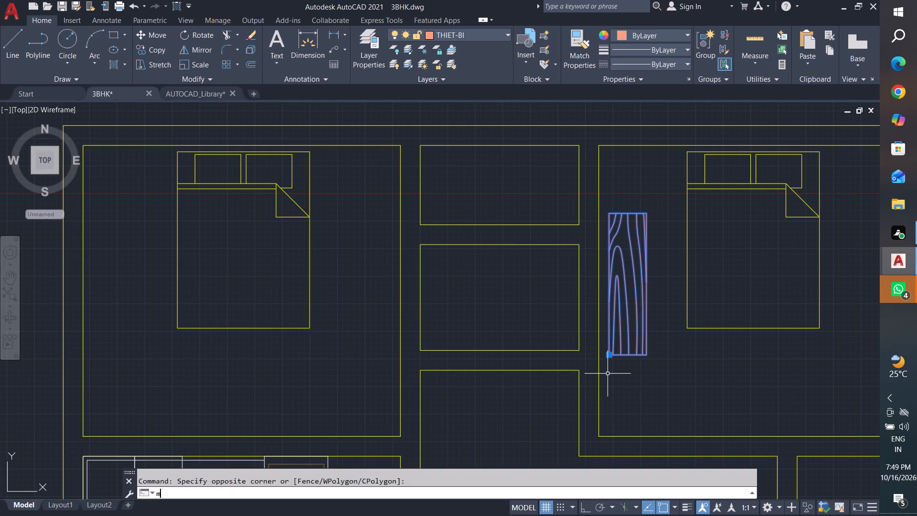
key("Return")
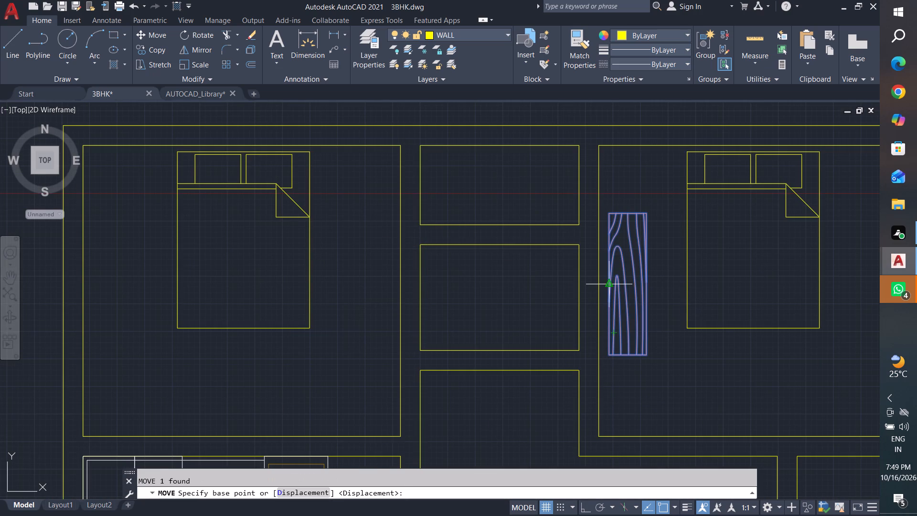
left_click(607, 284)
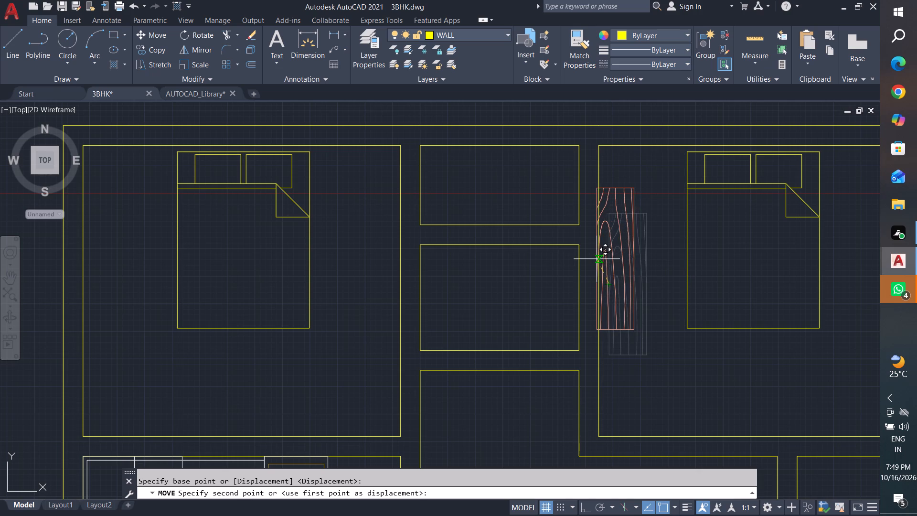
left_click(599, 260)
Extend the kitchen's upper wall line across the wall thickness to the dining-side face of the kitchen's right wall.
scroll(653, 334, "down", 2)
middle_click_drag(653, 334, 697, 288)
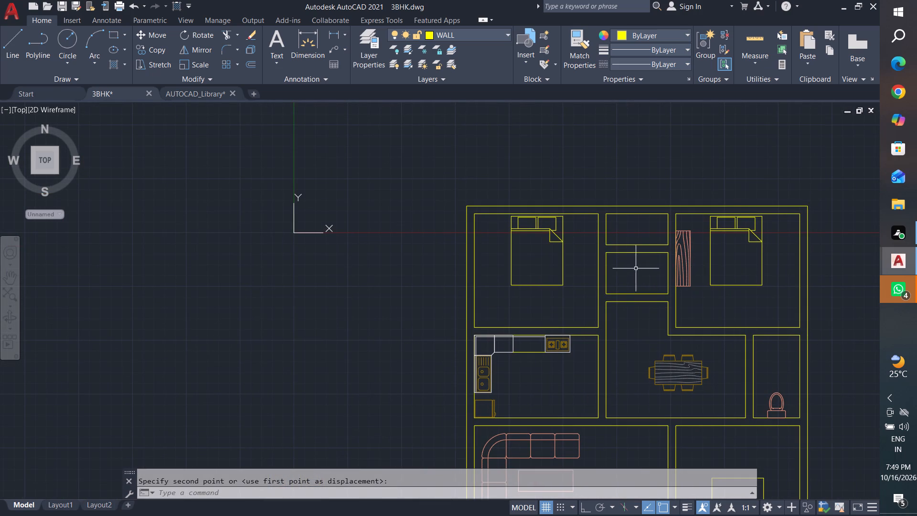
middle_click_drag(618, 342, 604, 278)
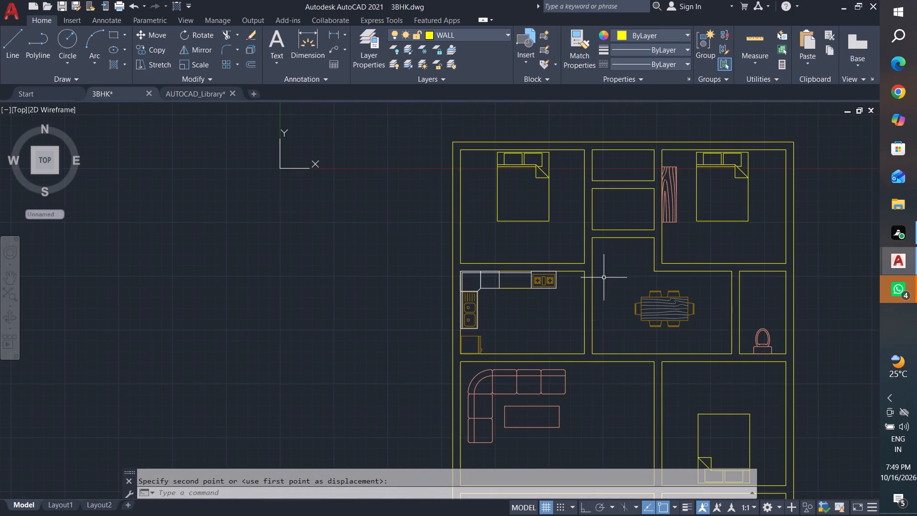
scroll(585, 292, "up", 1)
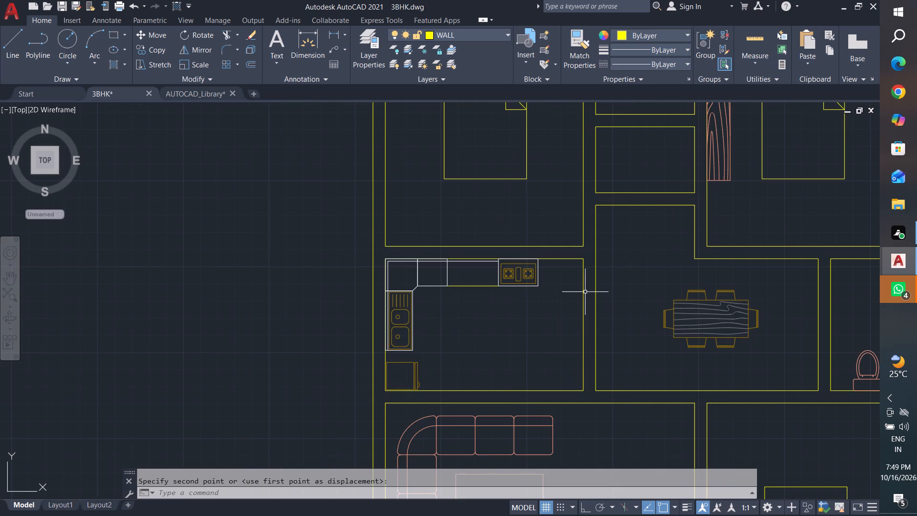
key("Escape")
key("Escape")
type("ex")
key("space")
key("space")
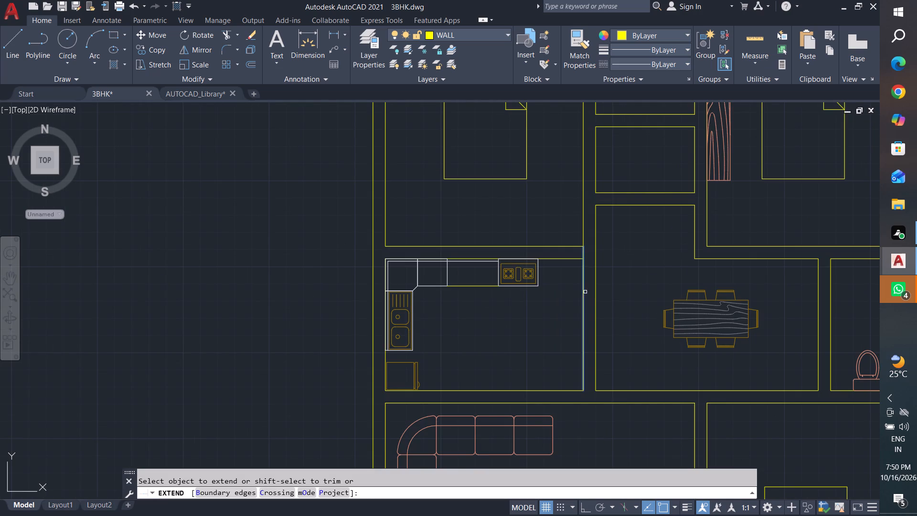
left_click(575, 258)
key("Escape")
key("Escape")
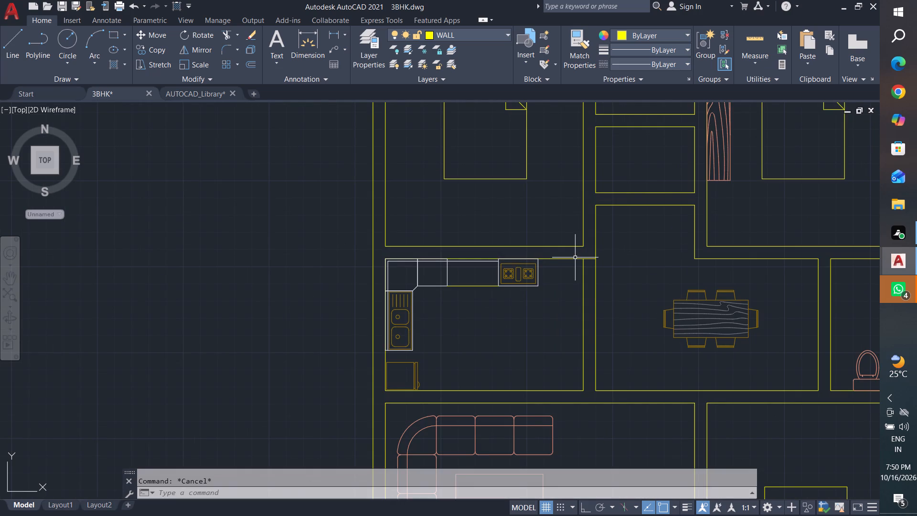
Offset the extended kitchen wall line 5" downward into the kitchen to mark the near jamb of the doorway.
type("oi")
key("Escape")
key("Escape")
key("Escape")
type("o")
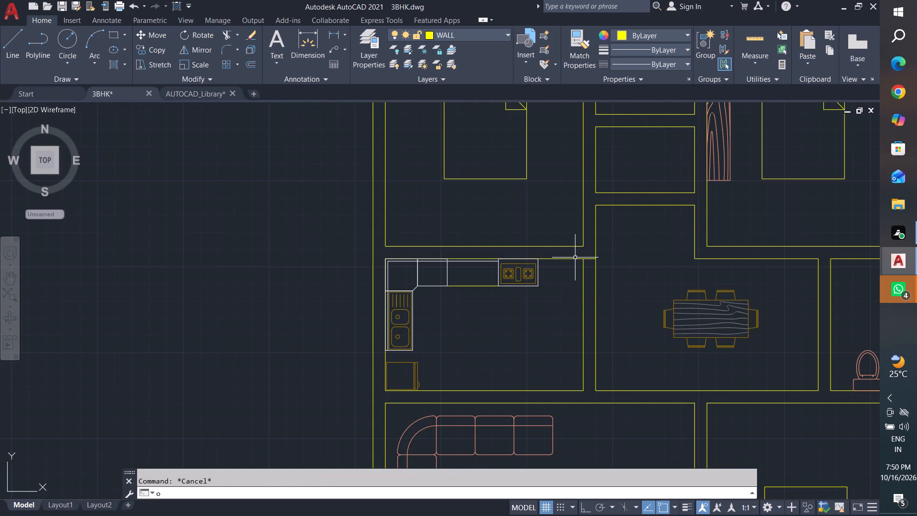
key("space")
key("5")
key("shift+quotedbl")
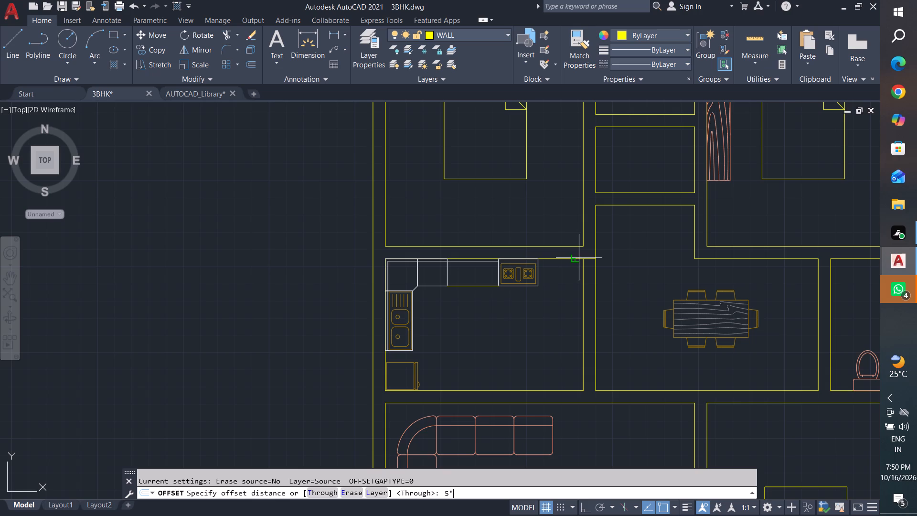
key("Return")
scroll(579, 258, "up", 3)
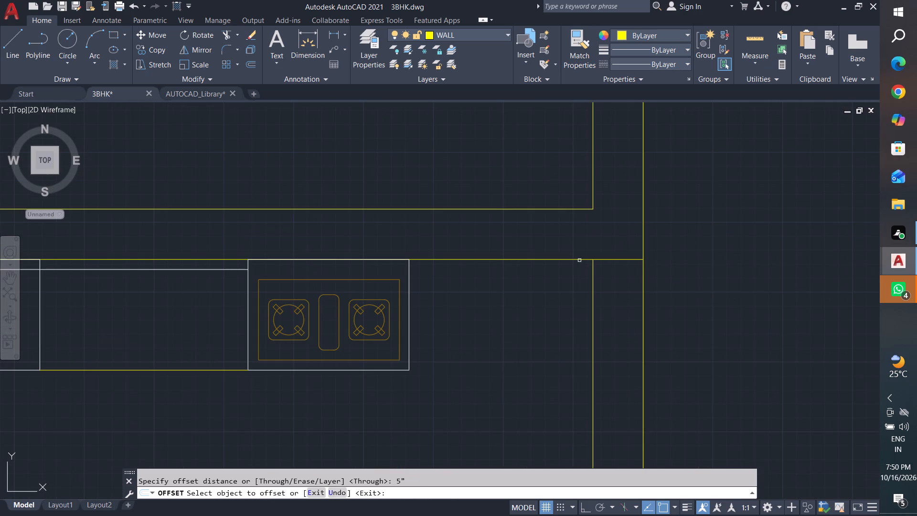
left_click(579, 260)
left_click(574, 303)
scroll(562, 325, "down", 3)
middle_click_drag(562, 325, 580, 284)
key("Escape")
key("Escape")
key("Escape")
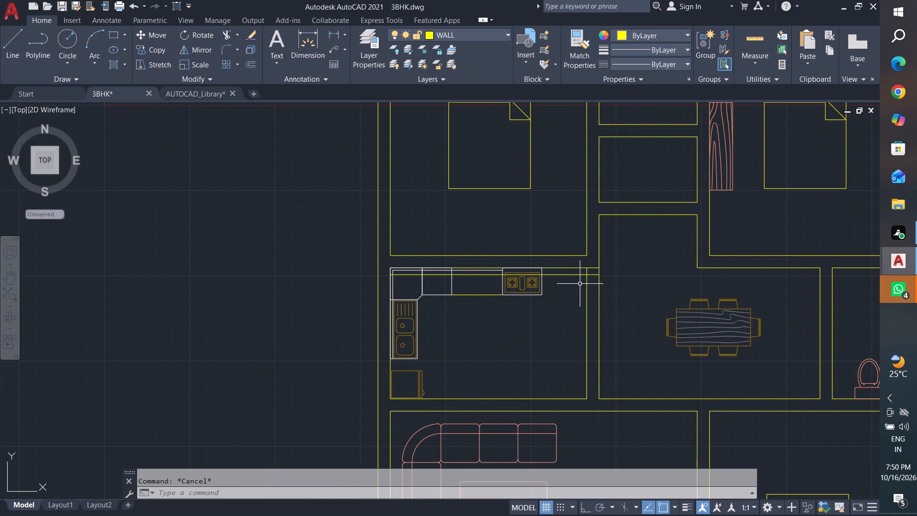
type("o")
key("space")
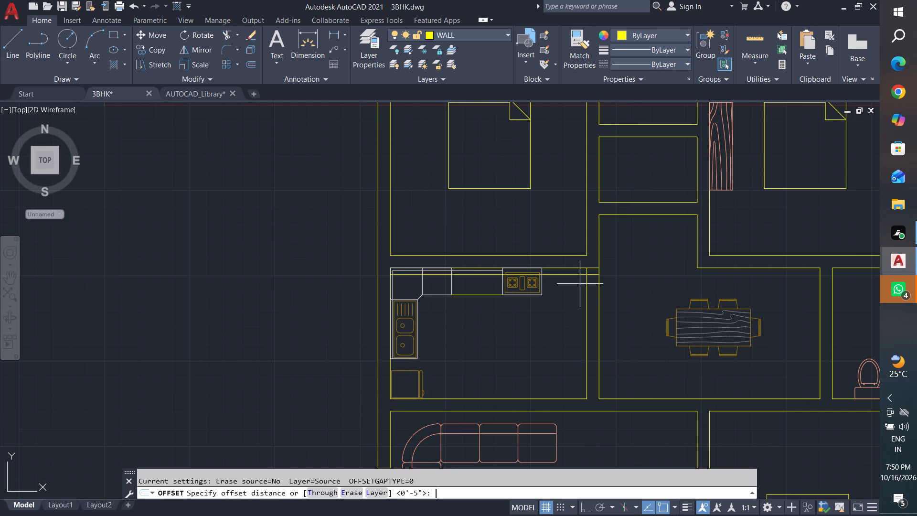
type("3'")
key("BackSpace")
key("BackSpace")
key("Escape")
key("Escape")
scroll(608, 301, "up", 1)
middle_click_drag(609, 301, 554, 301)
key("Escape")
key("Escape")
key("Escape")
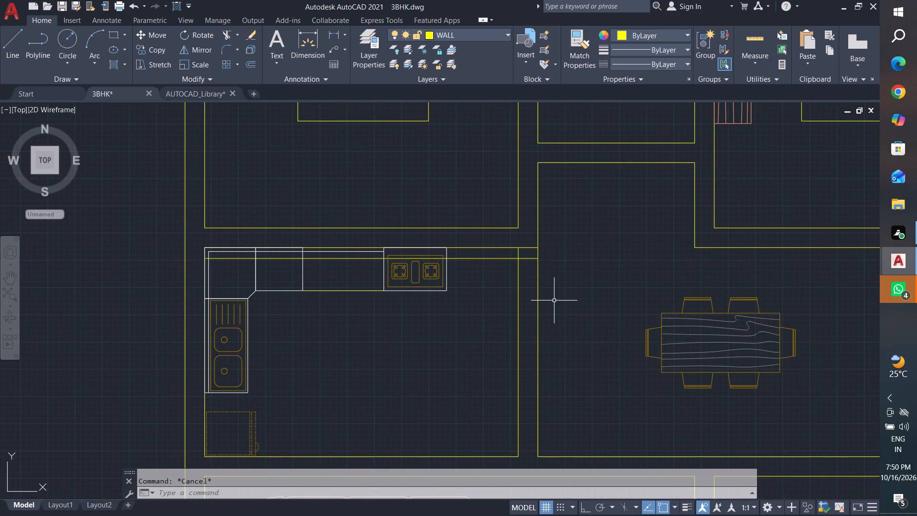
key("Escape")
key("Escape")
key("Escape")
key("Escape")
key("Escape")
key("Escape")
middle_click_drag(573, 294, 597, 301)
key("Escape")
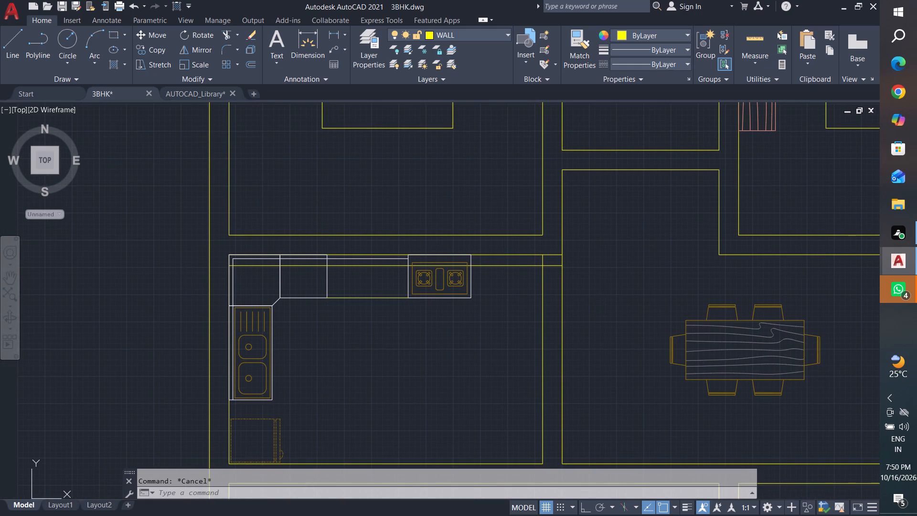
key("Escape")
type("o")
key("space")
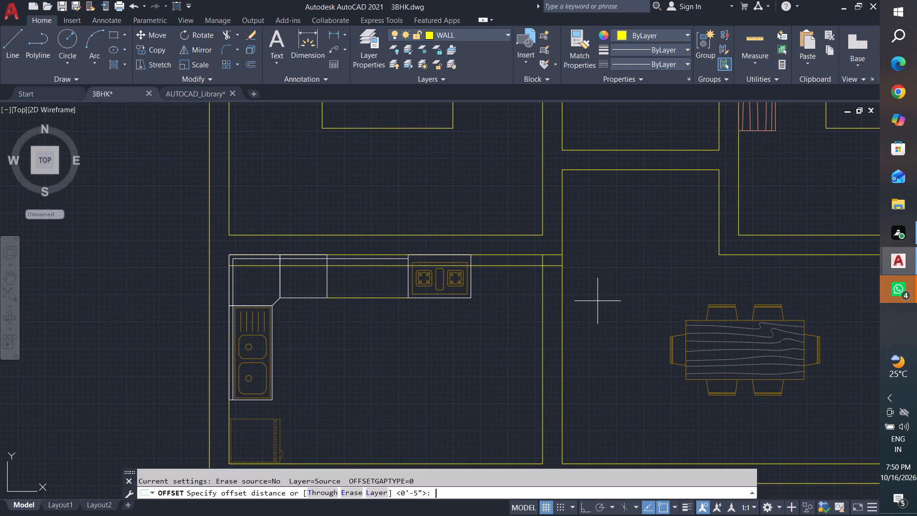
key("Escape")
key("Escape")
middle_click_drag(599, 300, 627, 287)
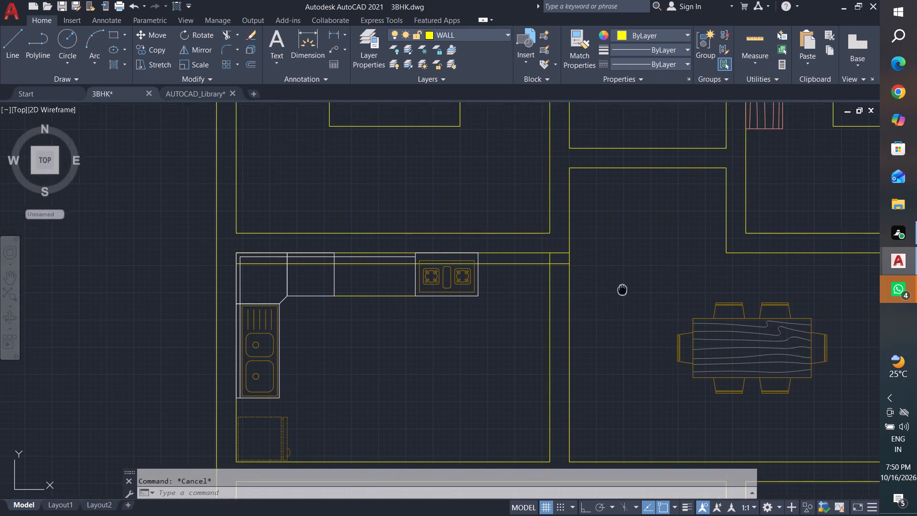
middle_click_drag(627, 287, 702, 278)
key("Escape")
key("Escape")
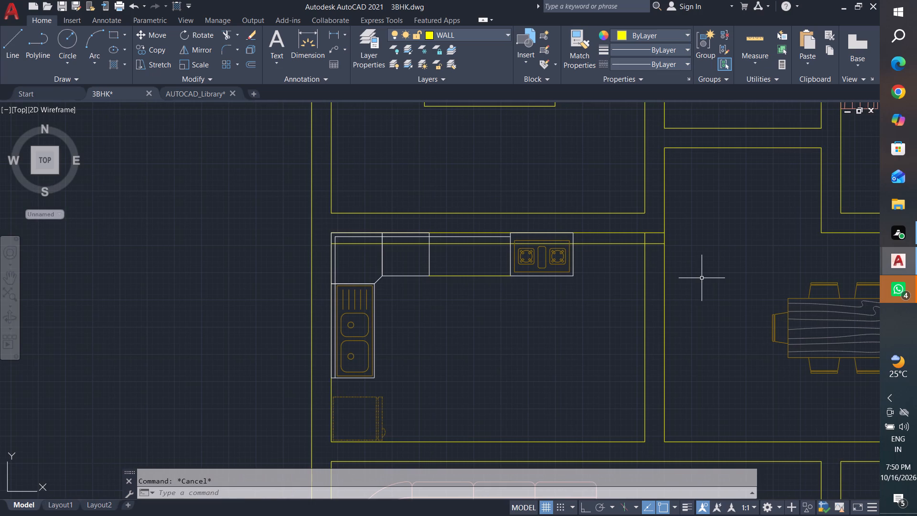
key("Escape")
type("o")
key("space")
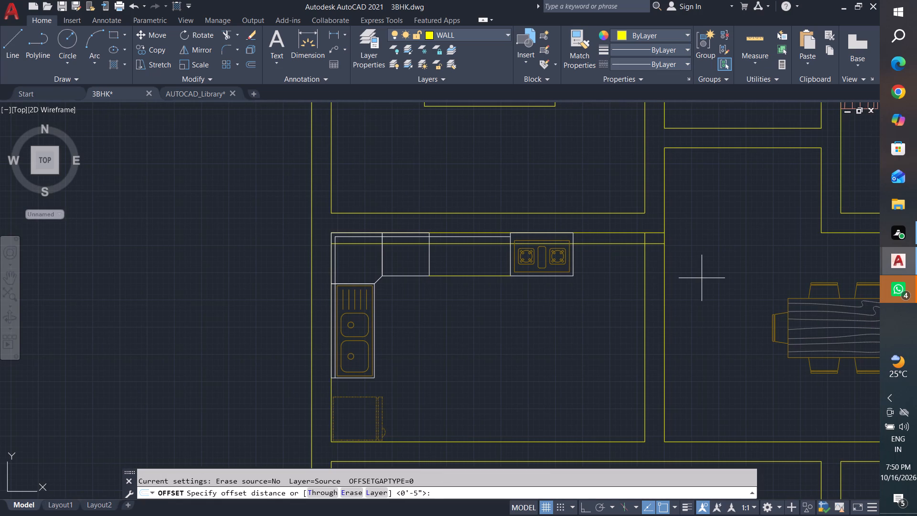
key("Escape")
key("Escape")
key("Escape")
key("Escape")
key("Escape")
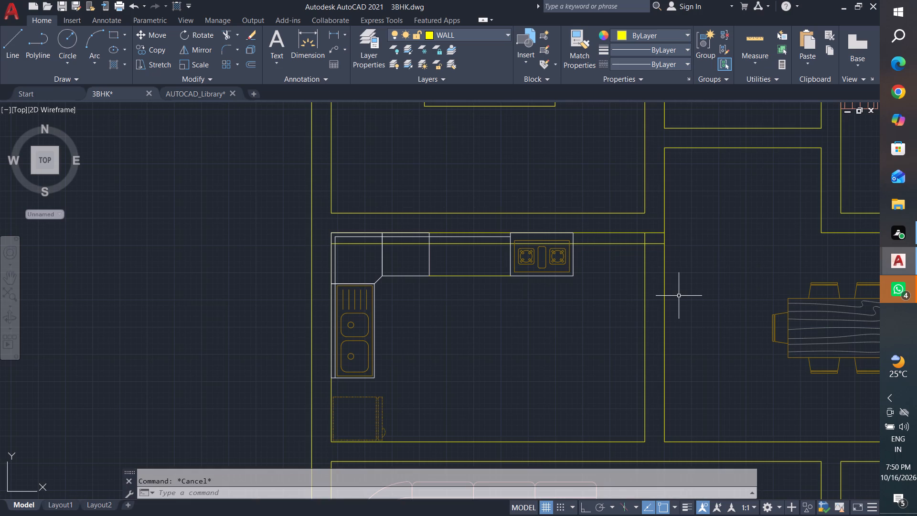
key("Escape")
Offset the 5" jamb line 2'6" downward to mark the far side of the kitchen doorway.
type("o")
key("space")
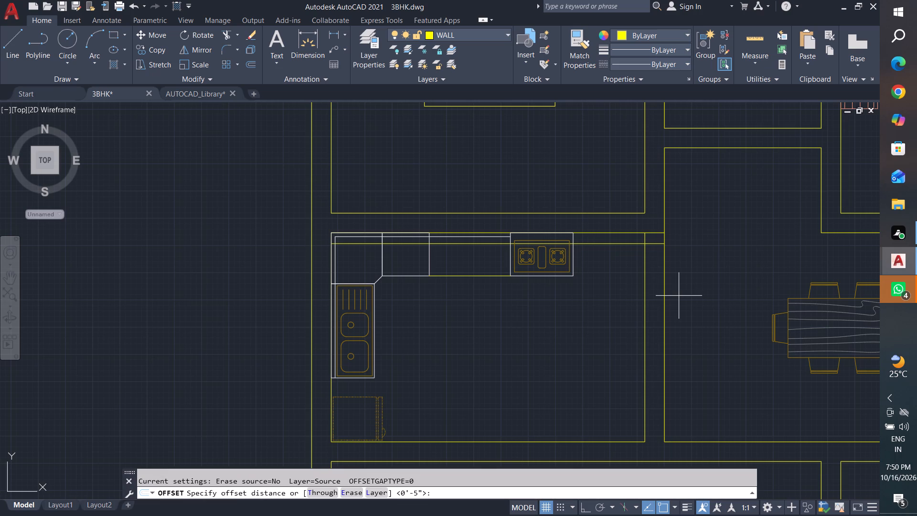
type("2'6\"")
key("Return")
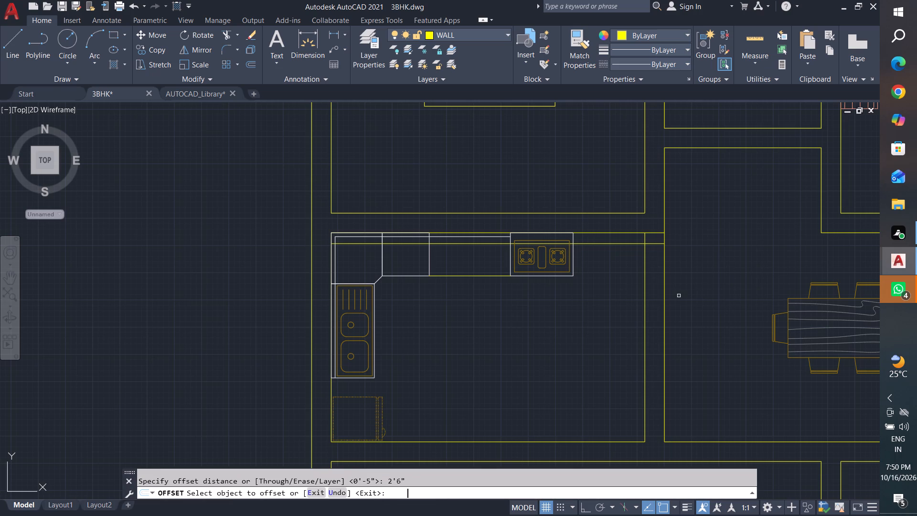
left_click(637, 244)
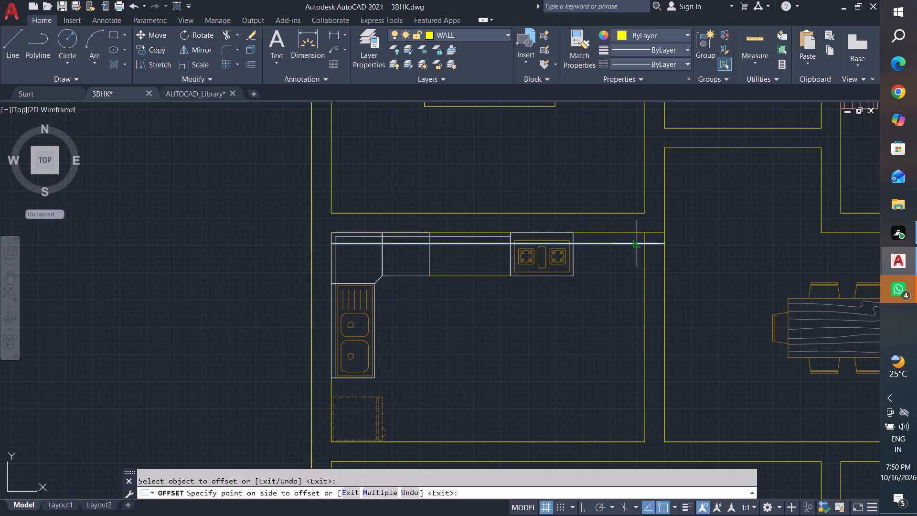
left_click(622, 297)
key("Escape")
key("Escape")
key("Escape")
Trim both faces of the kitchen's right wall between the jamb lines, and the jamb lines' excess inside the kitchen, to open the doorway.
type("tr")
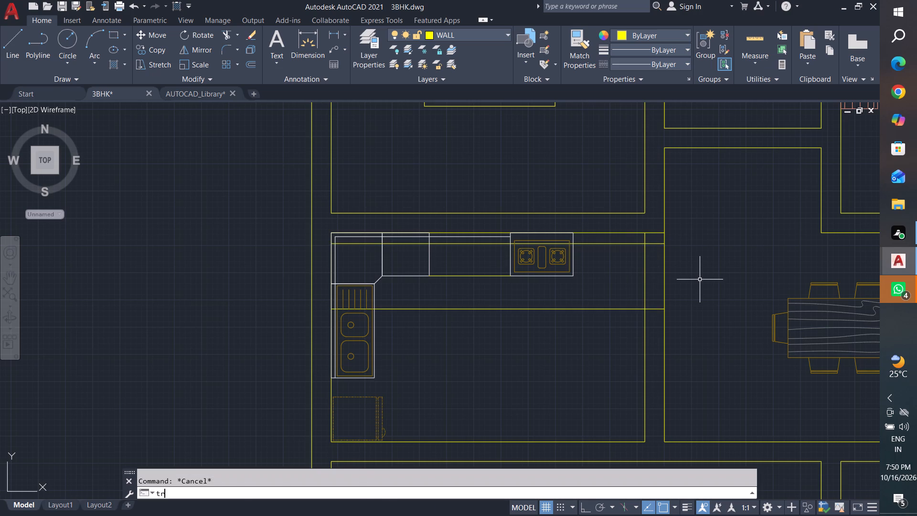
key("space")
key("space")
left_click(714, 266)
left_click(593, 291)
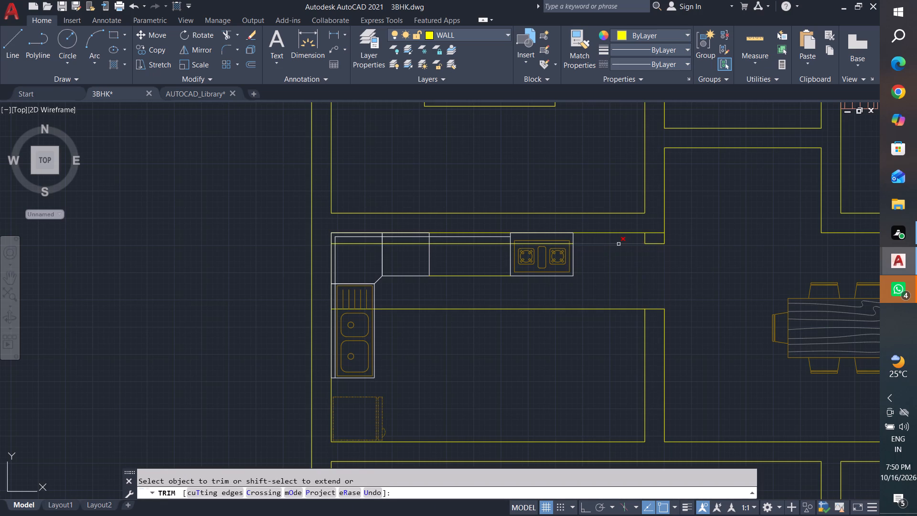
left_click(618, 244)
left_click(612, 288)
left_click(599, 346)
key("Escape")
key("Escape")
key("Escape")
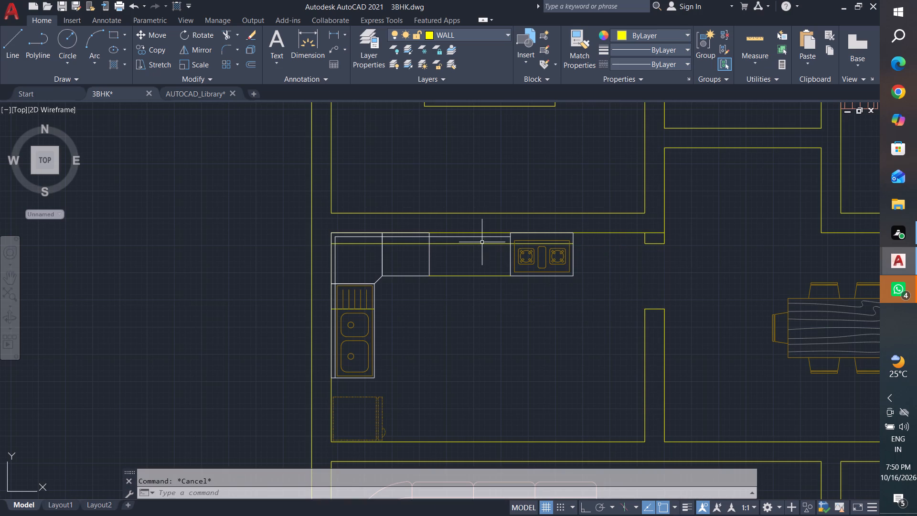
Erase the leftover piece of the upper jamb line running across the kitchen counter.
left_click(482, 242)
key("Delete")
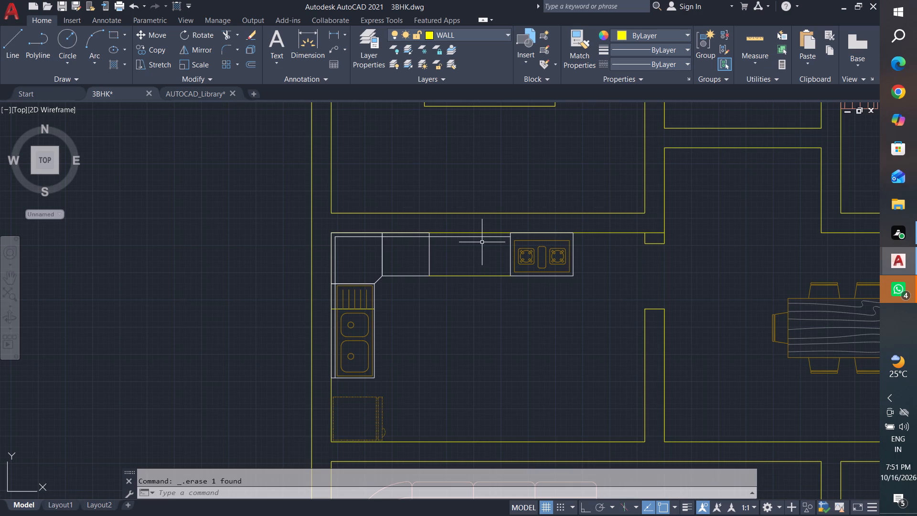
Trim the extended wall line between the two faces of the short wall stub above the kitchen doorway.
middle_click_drag(683, 267, 530, 360)
key("Escape")
key("Escape")
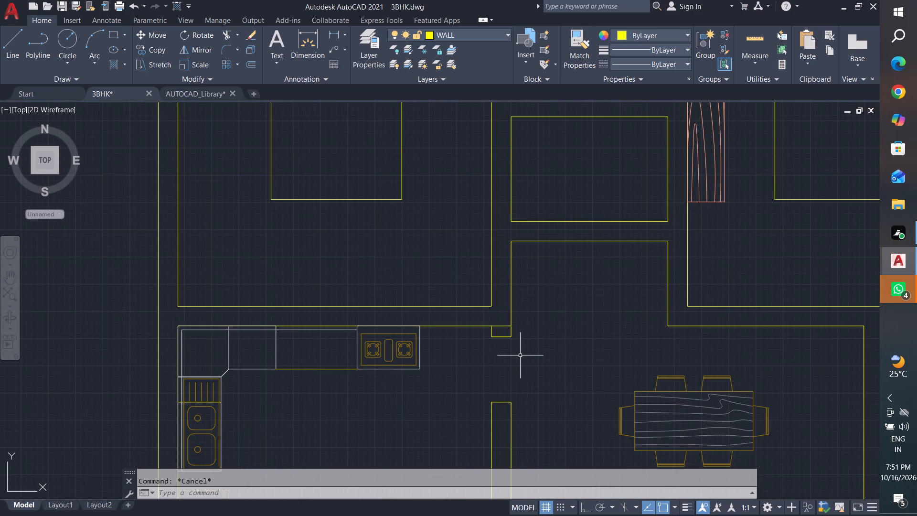
key("Escape")
type("tr")
key("space")
key("space")
scroll(499, 332, "up", 1)
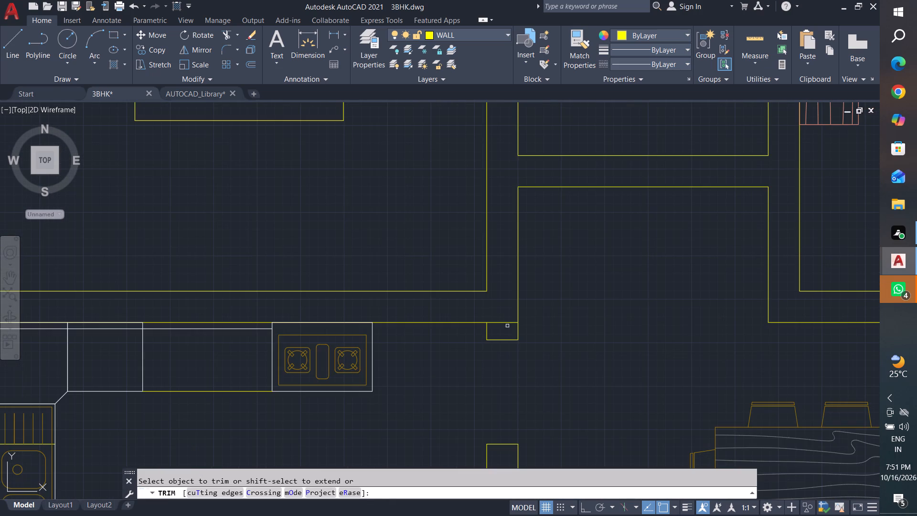
left_click(511, 322)
scroll(514, 349, "down", 2)
middle_click_drag(567, 361, 599, 312)
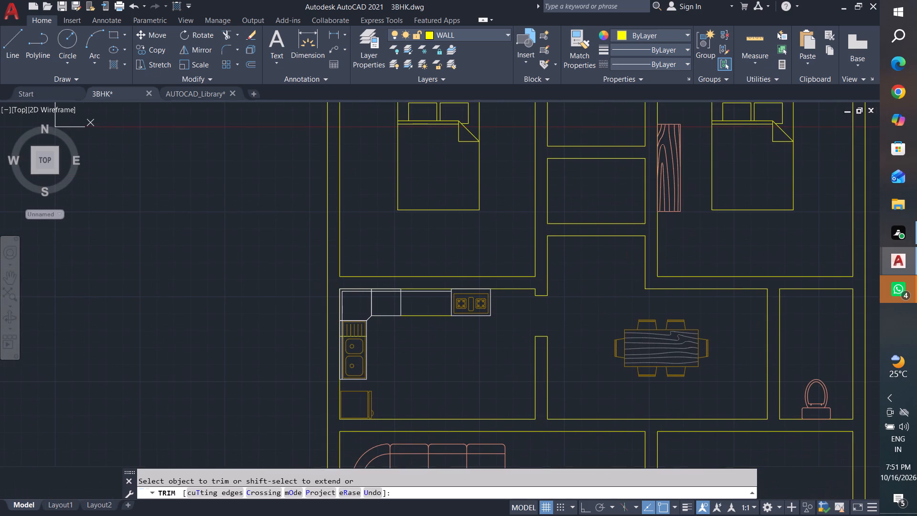
Extend the living room's left and right inner wall lines down across the wall shared with the room below.
key("Escape")
key("Escape")
middle_click_drag(489, 371, 600, 311)
key("Escape")
key("Escape")
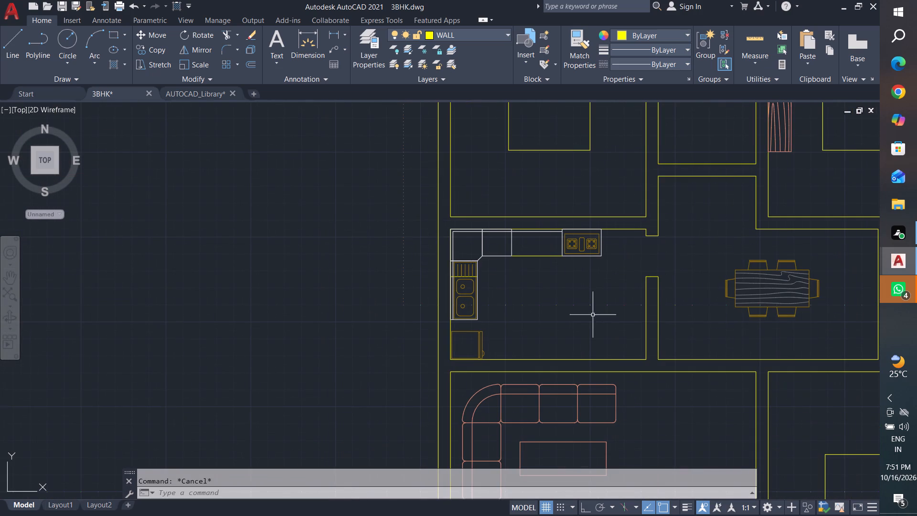
scroll(548, 326, "down", 2)
middle_click_drag(548, 326, 546, 273)
key("Escape")
key("Escape")
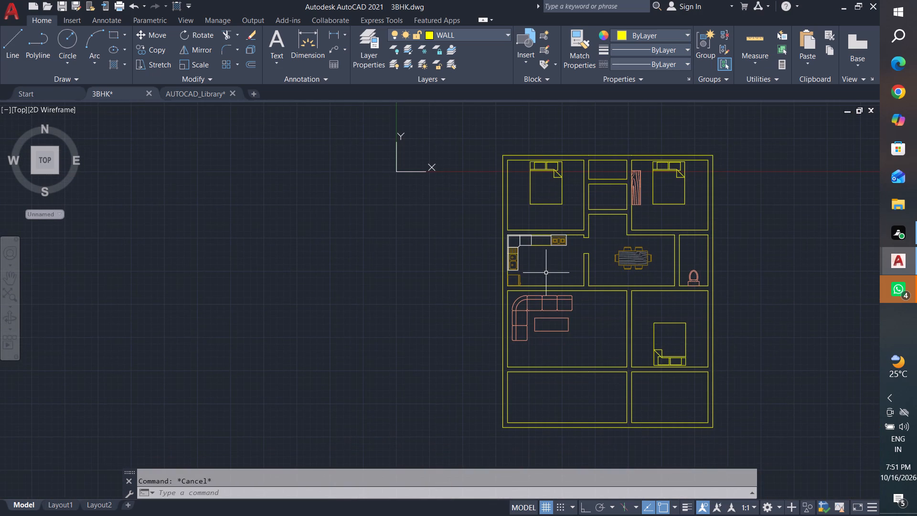
key("Escape")
middle_click_drag(554, 344, 554, 297)
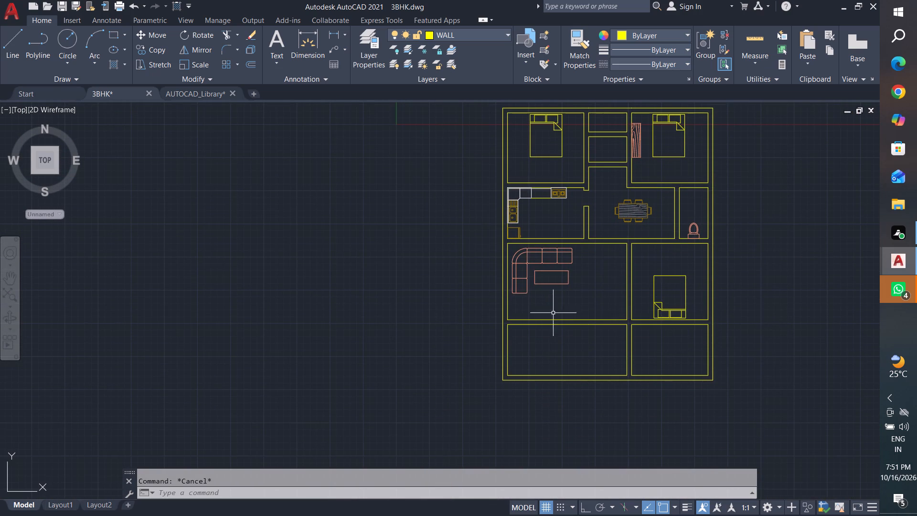
key("Escape")
key("Escape")
key("Escape")
type("ex")
key("space")
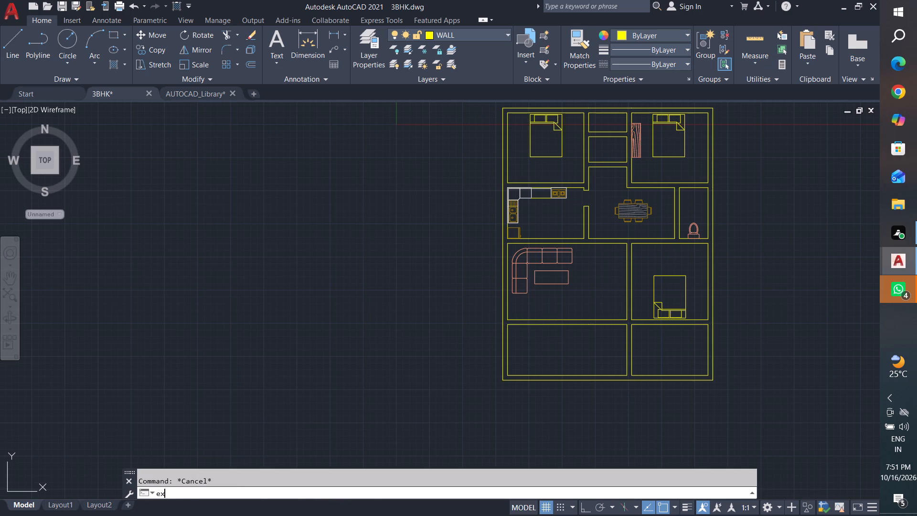
key("space")
scroll(524, 324, "up", 2)
left_click(481, 304)
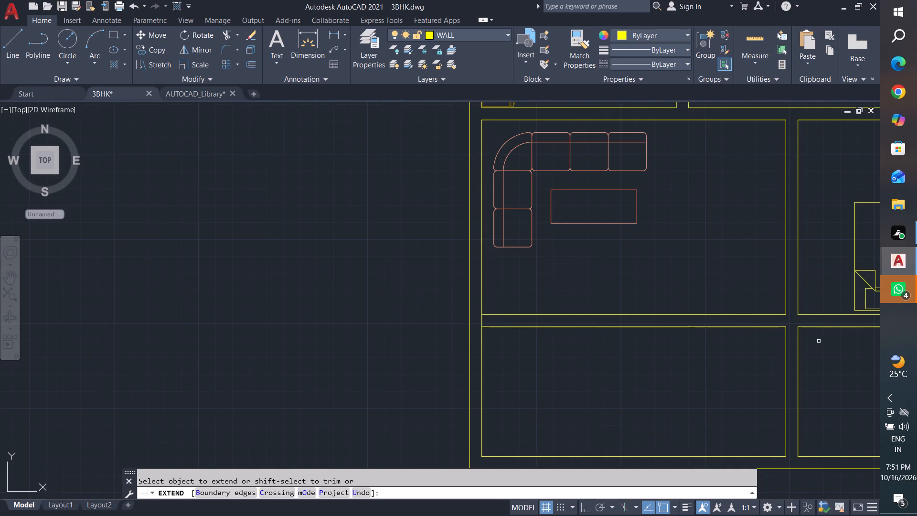
left_click(787, 309)
key("Escape")
key("Escape")
key("Escape")
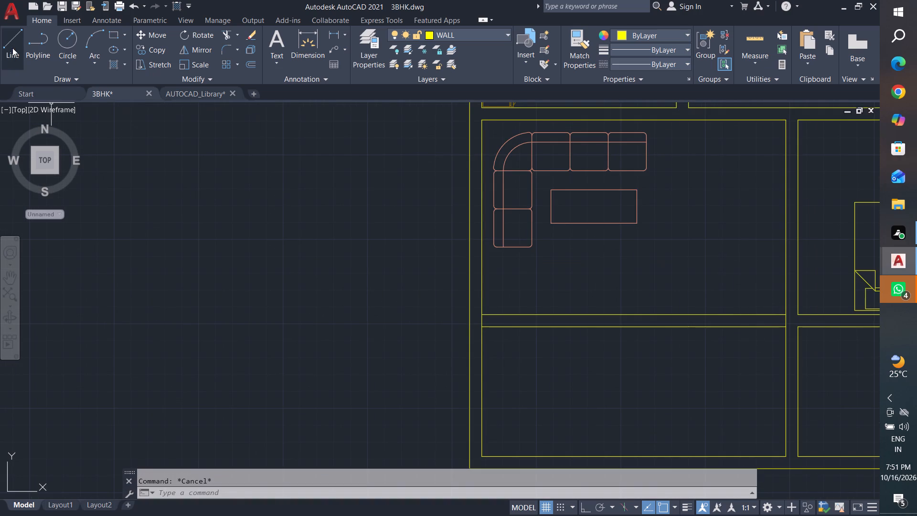
Draw a short vertical line across the wall below the living room, at the midpoint of its faces.
left_click(12, 48)
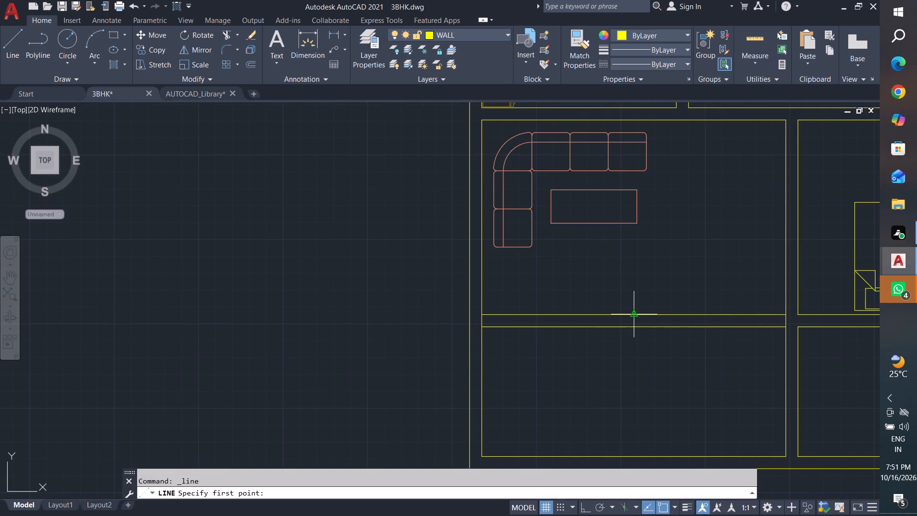
left_click(633, 313)
left_click(632, 328)
key("Escape")
key("Escape")
key("Escape")
key("Escape")
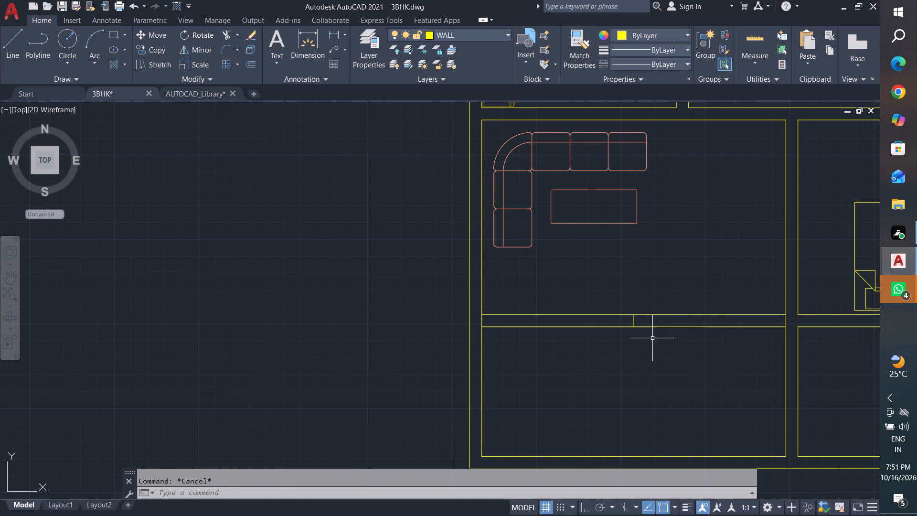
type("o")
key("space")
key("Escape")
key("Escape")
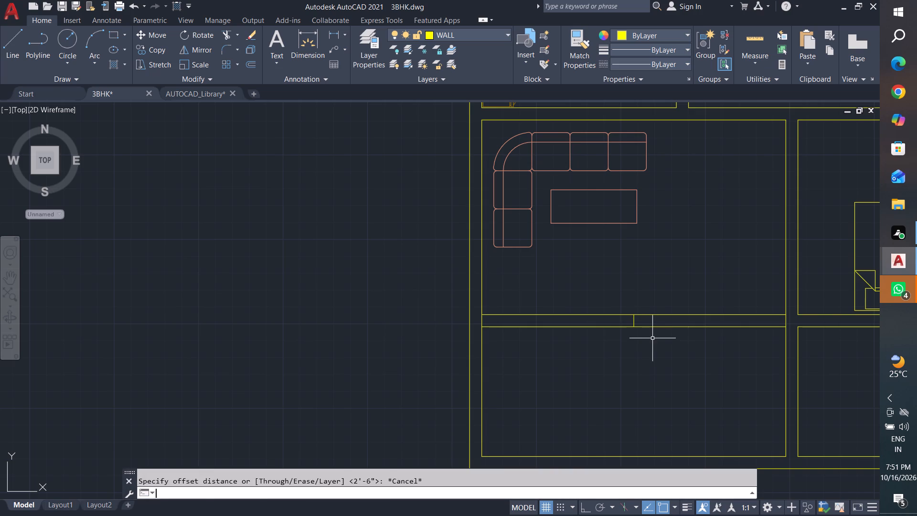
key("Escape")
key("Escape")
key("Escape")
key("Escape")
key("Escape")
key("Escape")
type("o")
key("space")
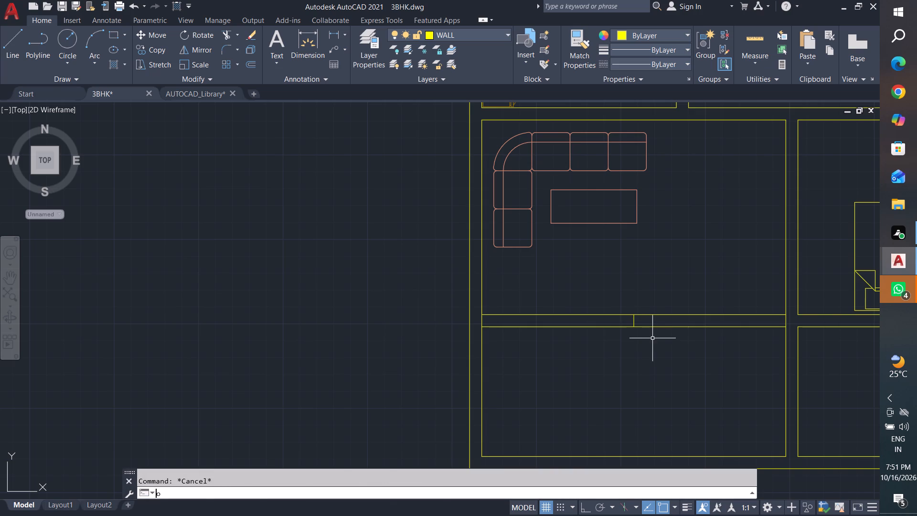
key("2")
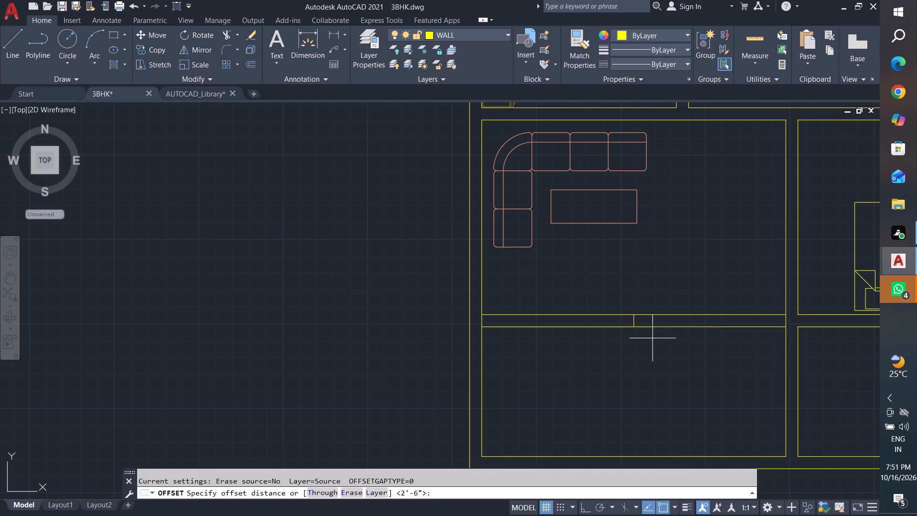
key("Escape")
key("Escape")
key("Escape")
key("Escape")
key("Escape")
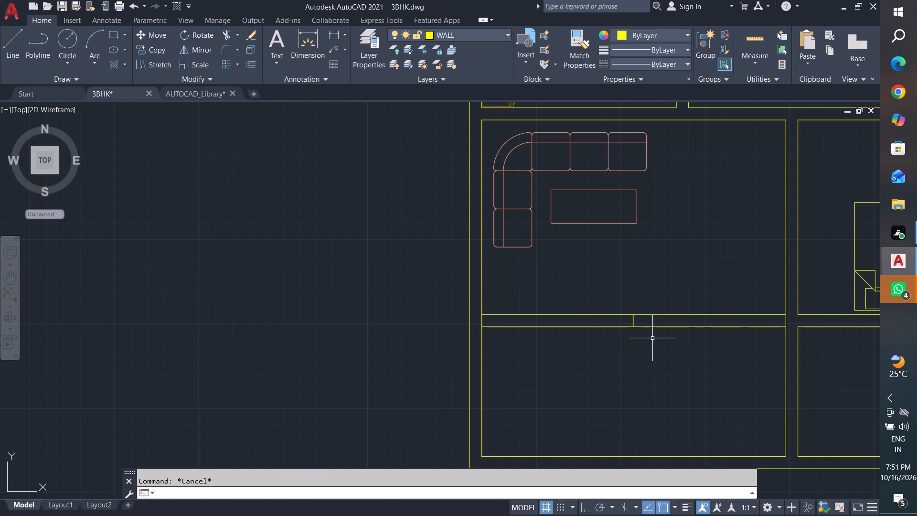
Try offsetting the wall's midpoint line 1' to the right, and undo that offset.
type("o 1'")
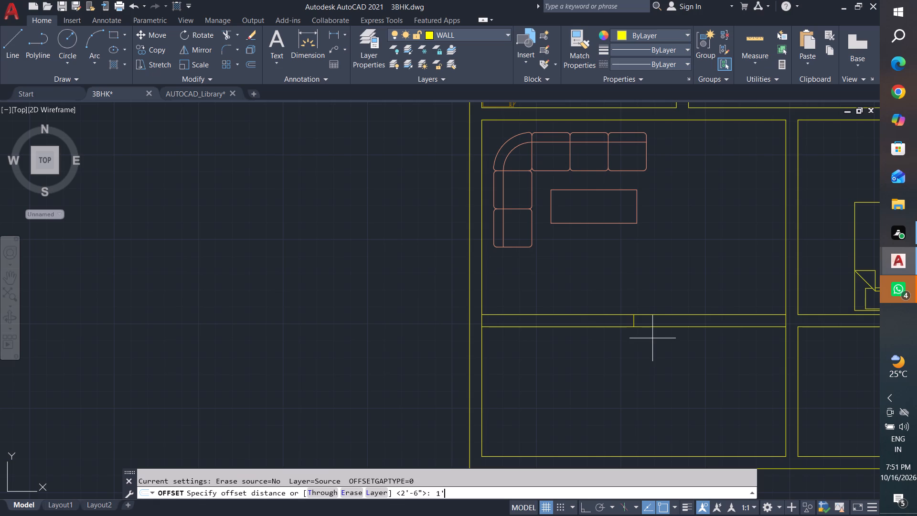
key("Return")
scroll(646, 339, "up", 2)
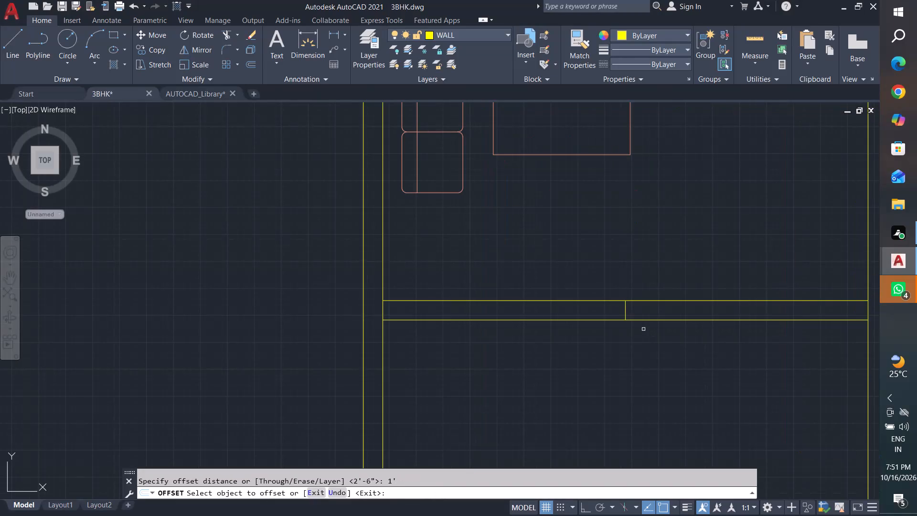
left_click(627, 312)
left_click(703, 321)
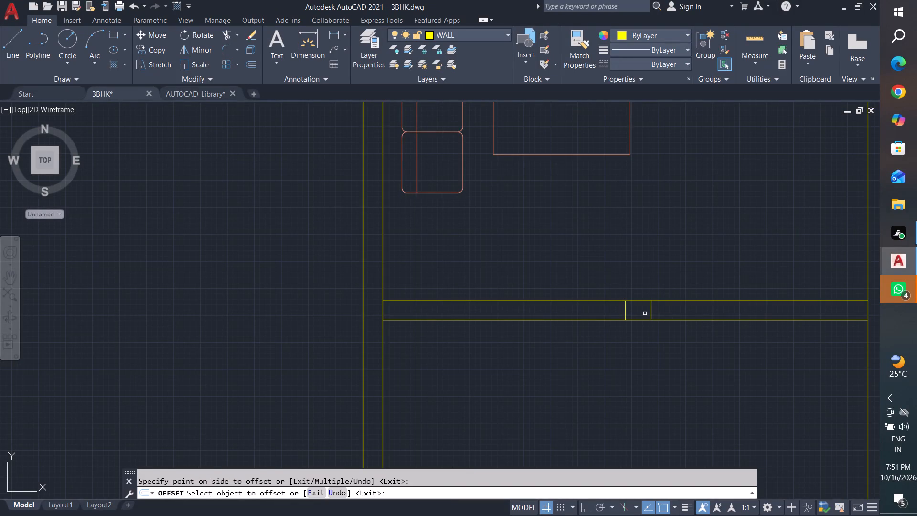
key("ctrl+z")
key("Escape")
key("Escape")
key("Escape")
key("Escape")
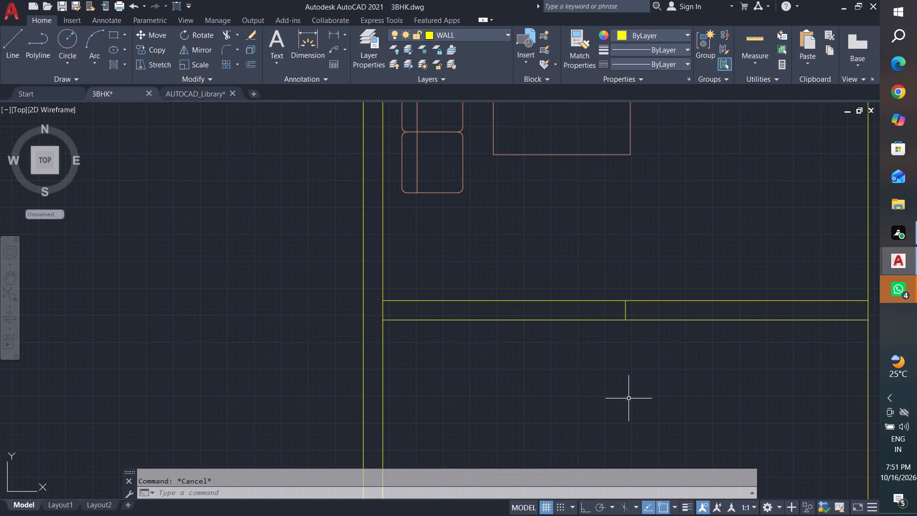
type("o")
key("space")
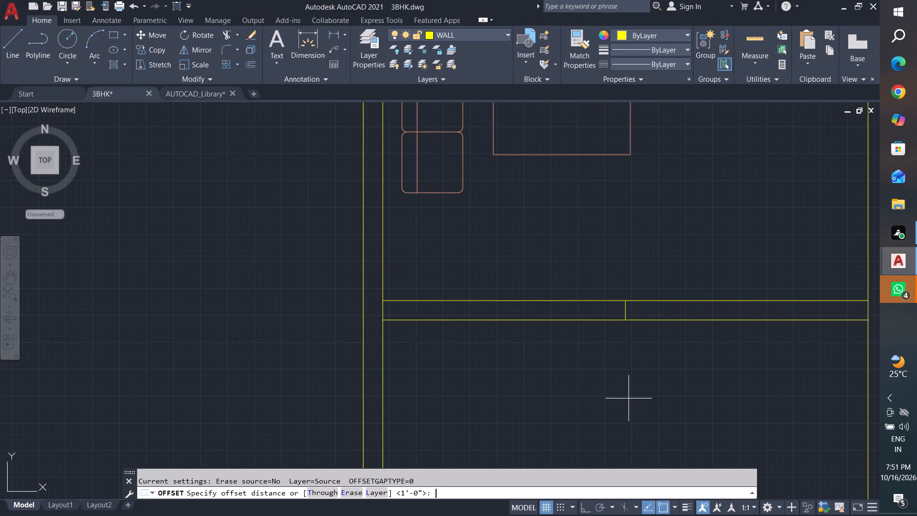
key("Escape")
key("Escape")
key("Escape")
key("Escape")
Offset the wall's midpoint line 2' to each side to mark the ends of the window opening.
type("o")
key("space")
type("2'")
key("Return")
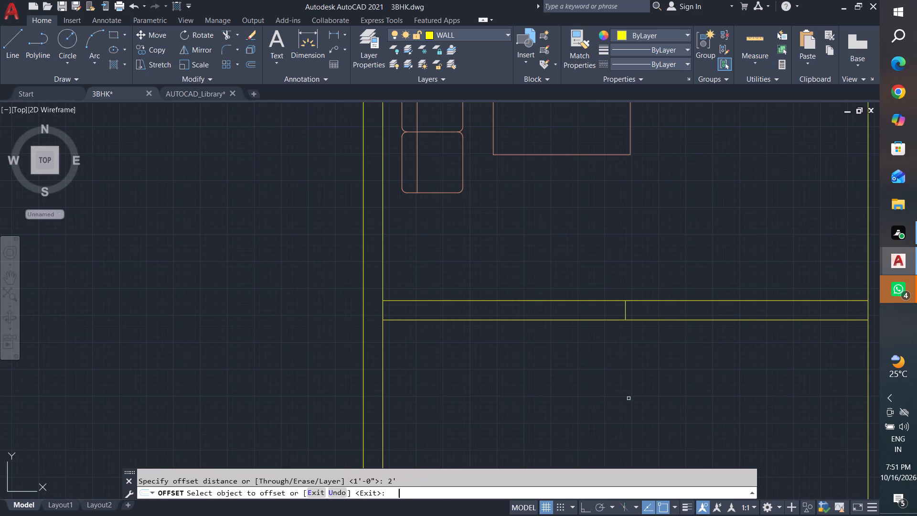
middle_click_drag(725, 329, 638, 373)
scroll(526, 345, "up", 2)
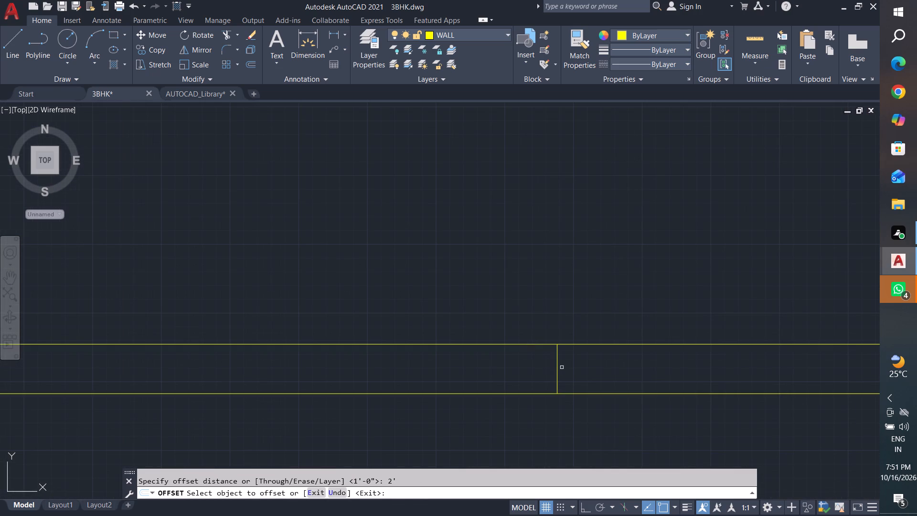
left_click(557, 366)
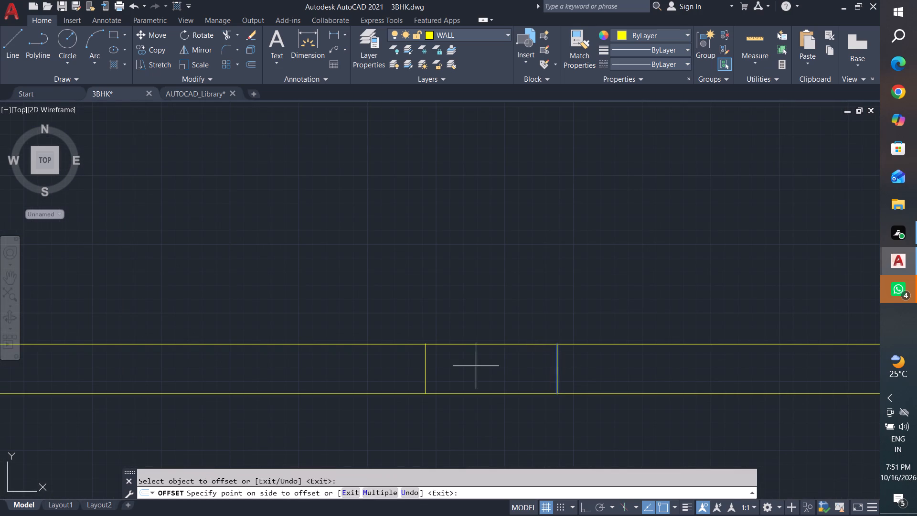
left_click(474, 366)
left_click(557, 364)
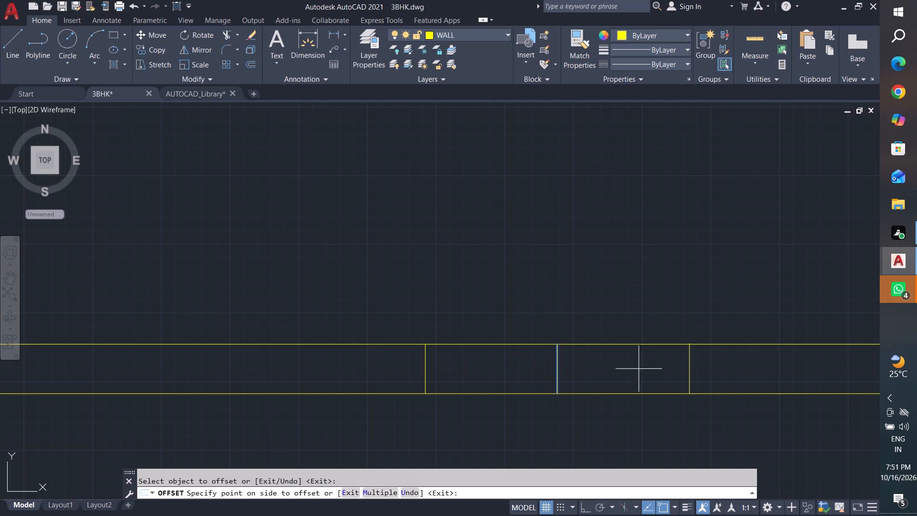
left_click(643, 369)
key("Escape")
key("Escape")
key("Escape")
Trim both wall faces between the offset lines and remove the three short cross lines, leaving a clear opening.
type("tr")
key("space")
key("space")
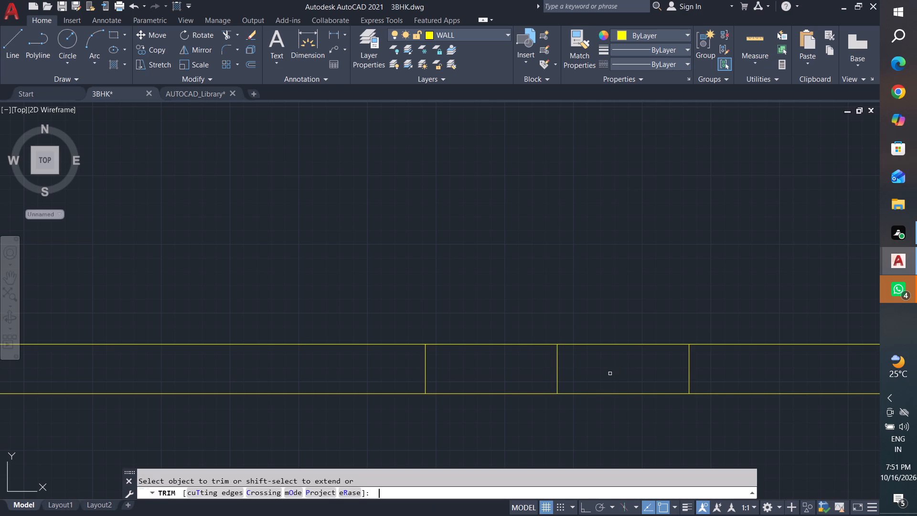
left_click(641, 419)
left_click(505, 302)
left_click_drag(514, 349, 508, 376)
left_click(469, 454)
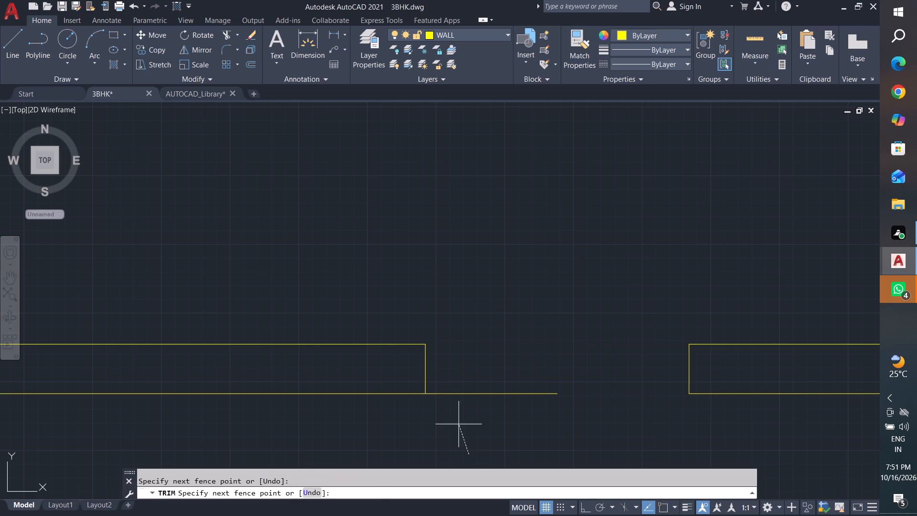
left_click(513, 311)
left_click(365, 362)
left_click(782, 365)
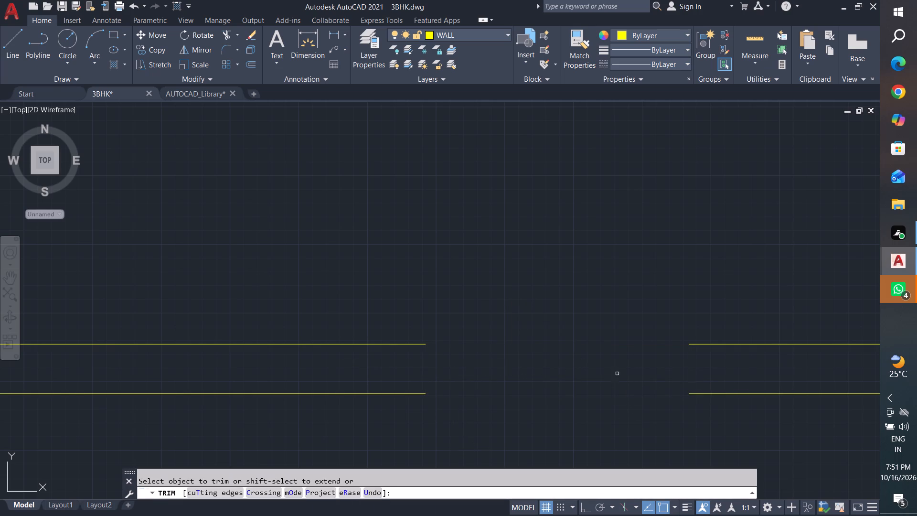
scroll(507, 372, "down", 2)
key("Escape")
key("Escape")
key("Escape")
key("Escape")
key("Escape")
key("Escape")
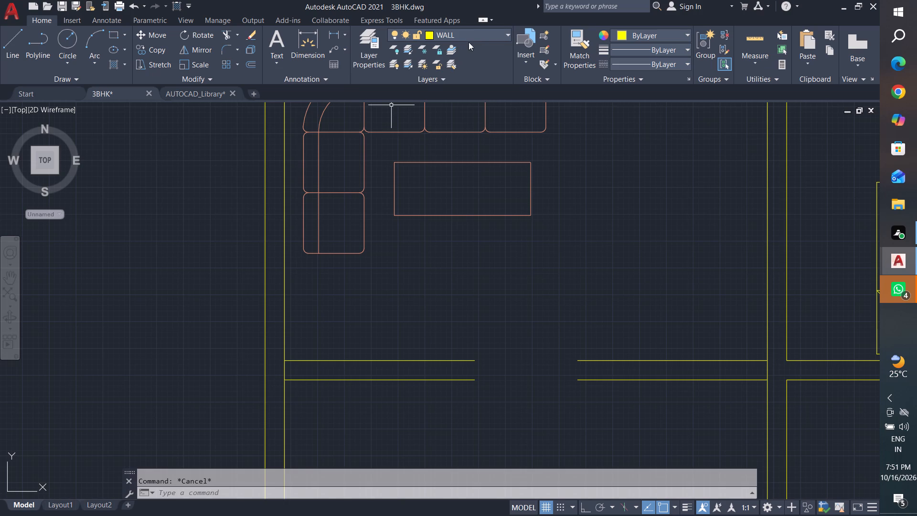
Make WINDOW the current layer and draw a rectangle filling the wall opening from corner to corner.
left_click(474, 35)
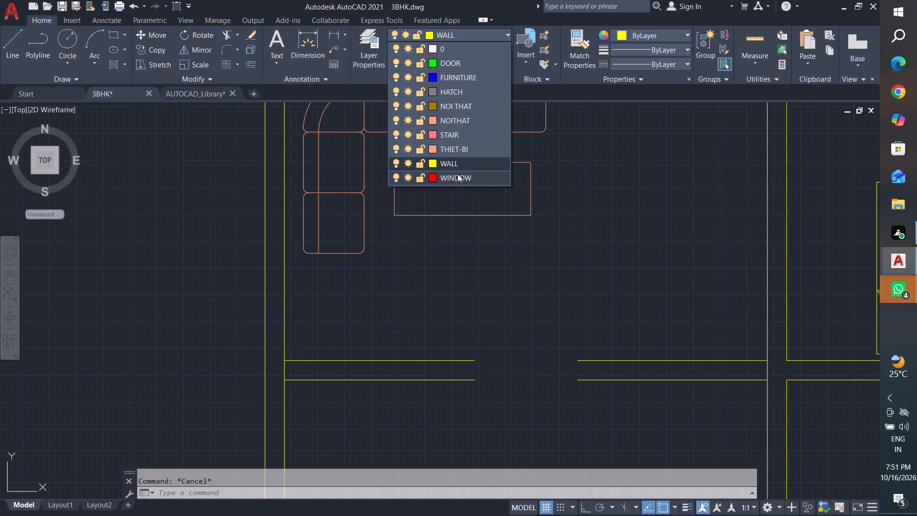
left_click(458, 175)
left_click(115, 33)
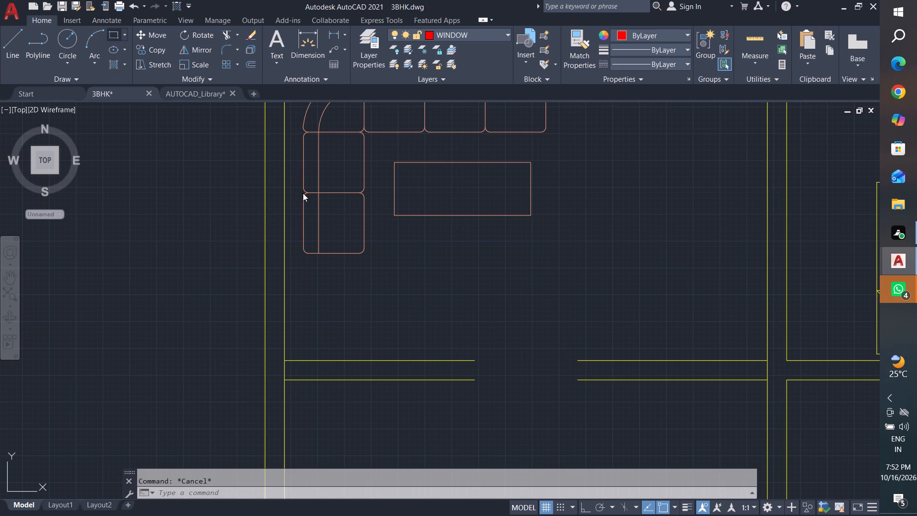
left_click(475, 382)
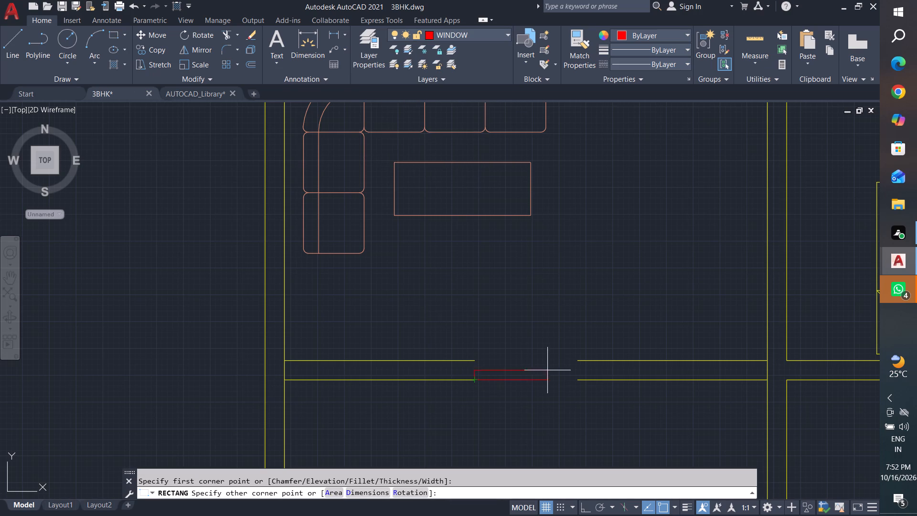
left_click(579, 360)
key("Escape")
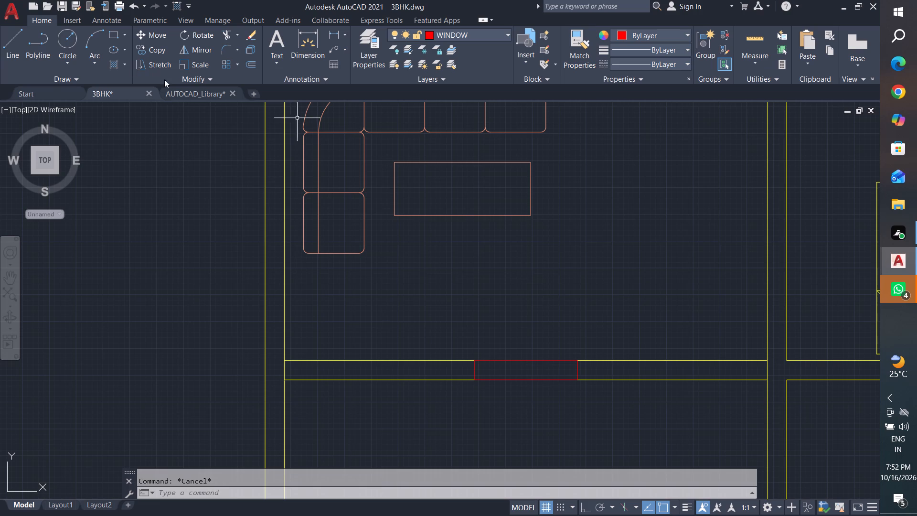
key("Escape")
key("Escape")
key("Escape")
Draw a horizontal line through the window rectangle, joining the midpoints of its two short sides.
left_click(22, 39)
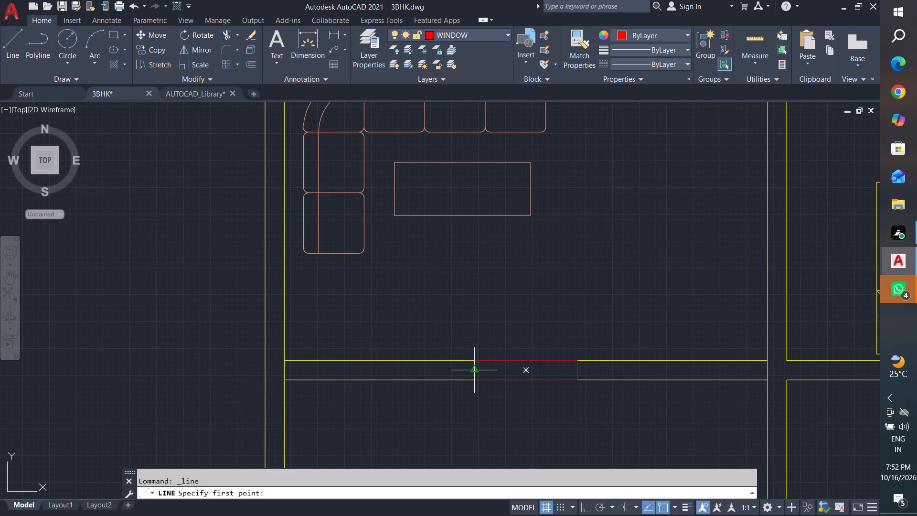
left_click(475, 372)
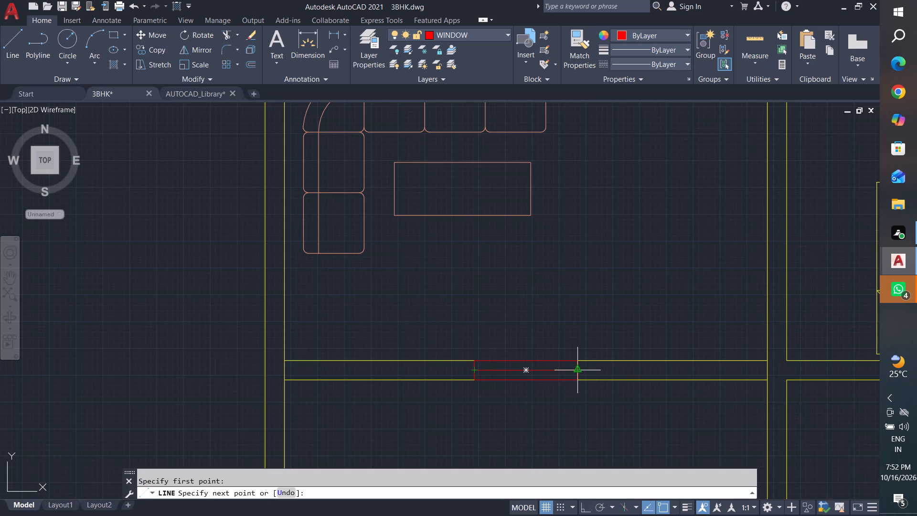
left_click(580, 370)
key("Escape")
key("Escape")
Extend the living room's upper and lower inner wall lines to the outer face of the left exterior wall.
scroll(484, 376, "down", 3)
middle_click_drag(490, 376, 538, 311)
key("Escape")
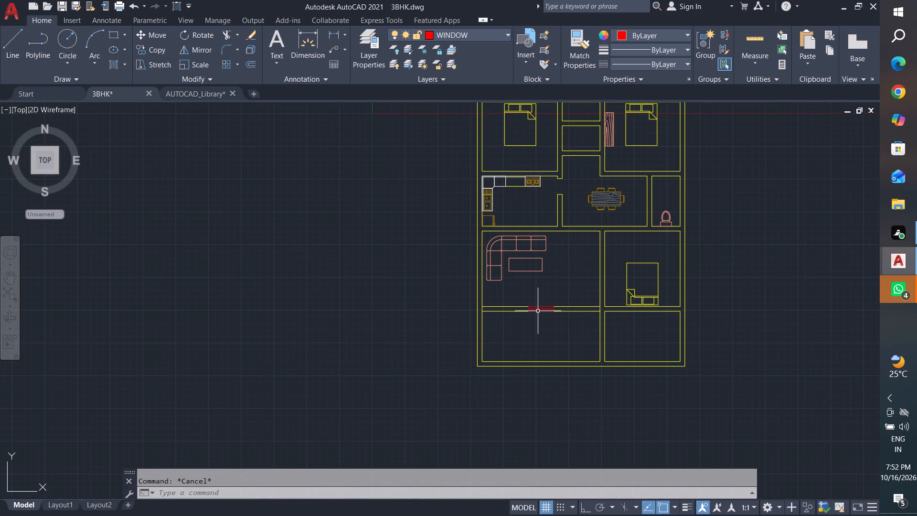
key("Escape")
key("Escape")
middle_click_drag(525, 316, 589, 381)
key("Escape")
key("Escape")
key("Escape")
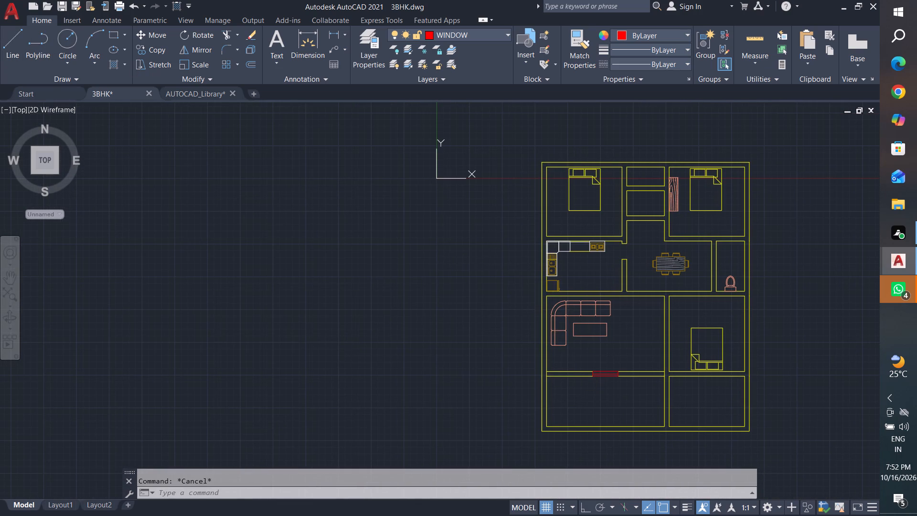
type("ex")
key("space")
key("space")
scroll(552, 377, "up", 1)
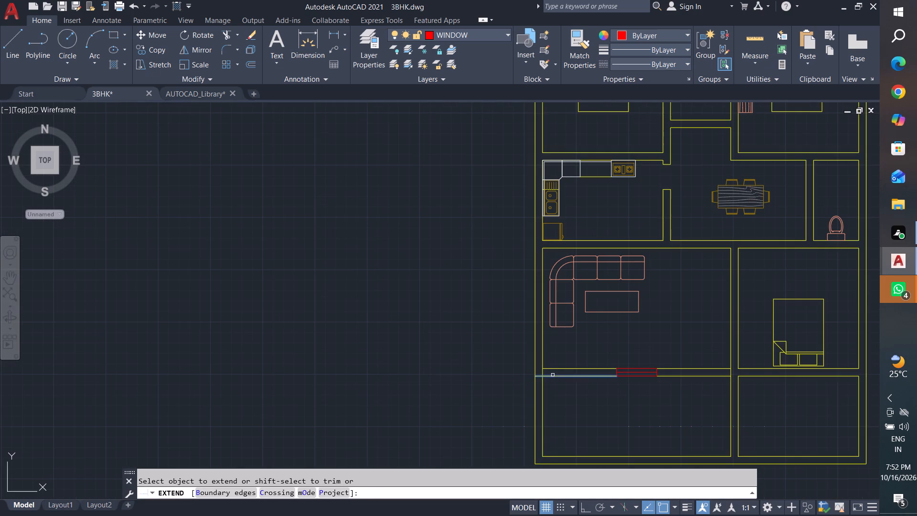
left_click(561, 367)
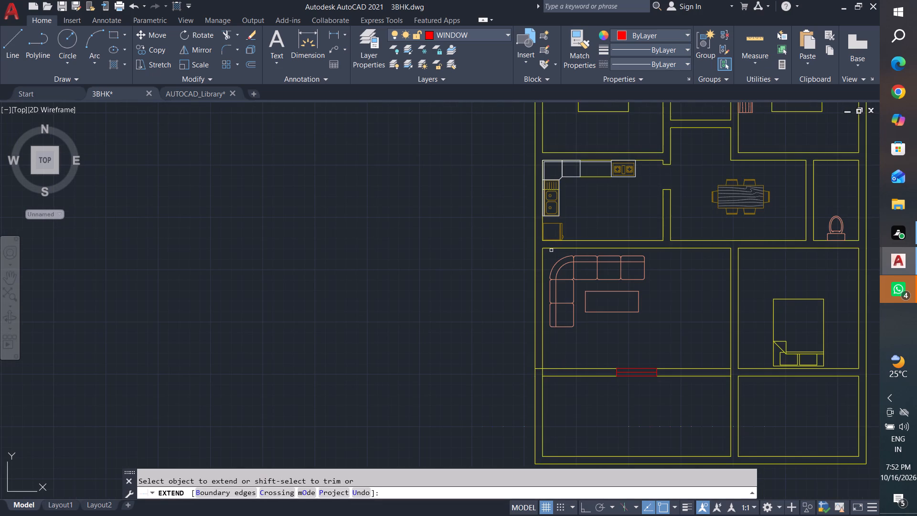
left_click(549, 249)
key("Escape")
key("Escape")
key("Escape")
key("Escape")
key("Escape")
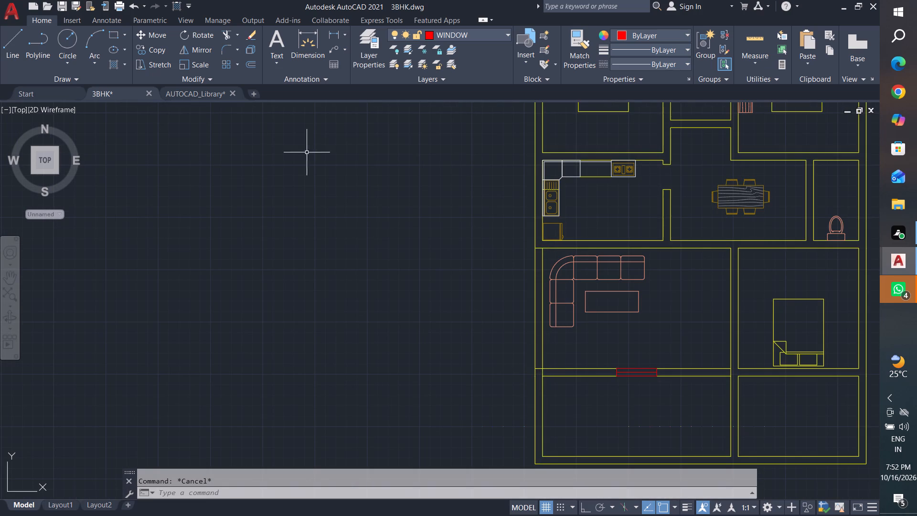
key("Escape")
Draw a short line across the left exterior wall from the midpoint of the living room's inner wall face.
left_click(11, 47)
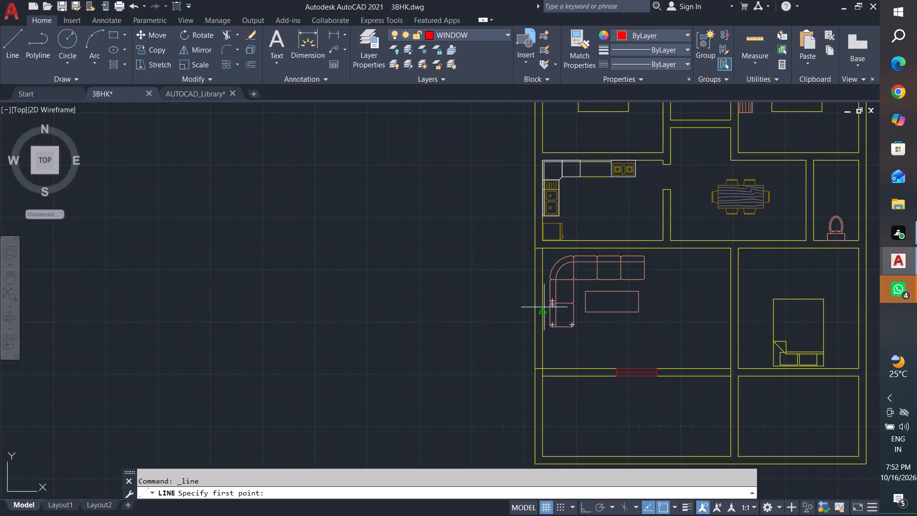
left_click(544, 310)
left_click(536, 312)
key("Escape")
key("Escape")
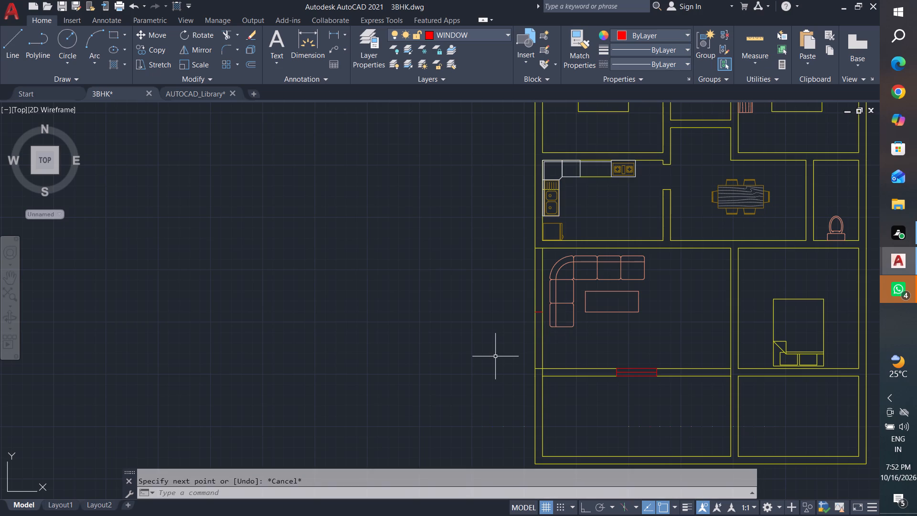
key("Escape")
key("Escape")
key("Escape")
key("Escape")
key("Escape")
key("Escape")
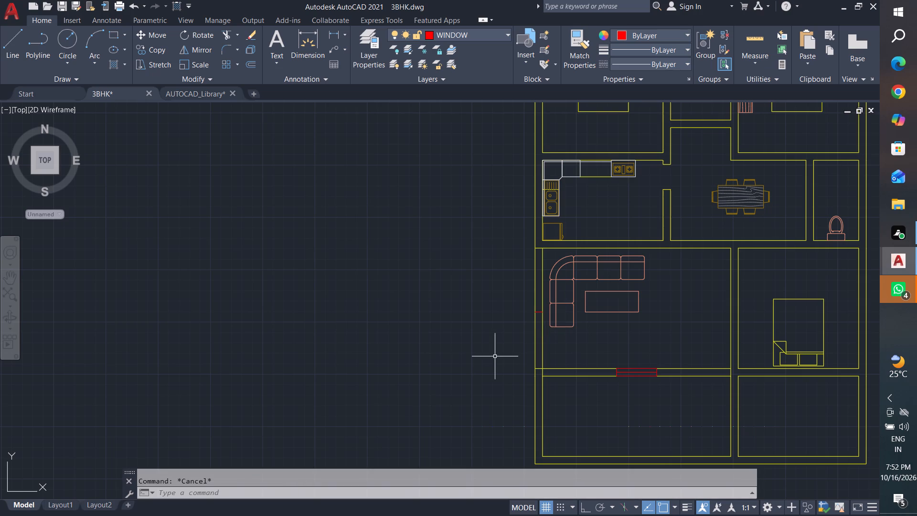
key("Escape")
key("Escape")
key("Escape")
key("Escape")
key("Escape")
Offset the short cross line 2' to each side to mark the ends of the living room's side window.
type("o")
key("space")
key("2")
key("apostrophe")
key("Return")
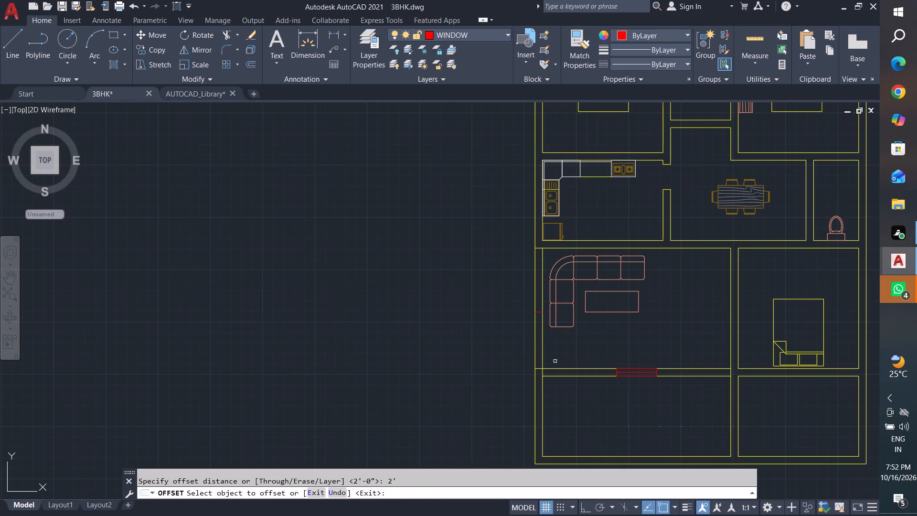
scroll(539, 307, "up", 2)
left_click(541, 322)
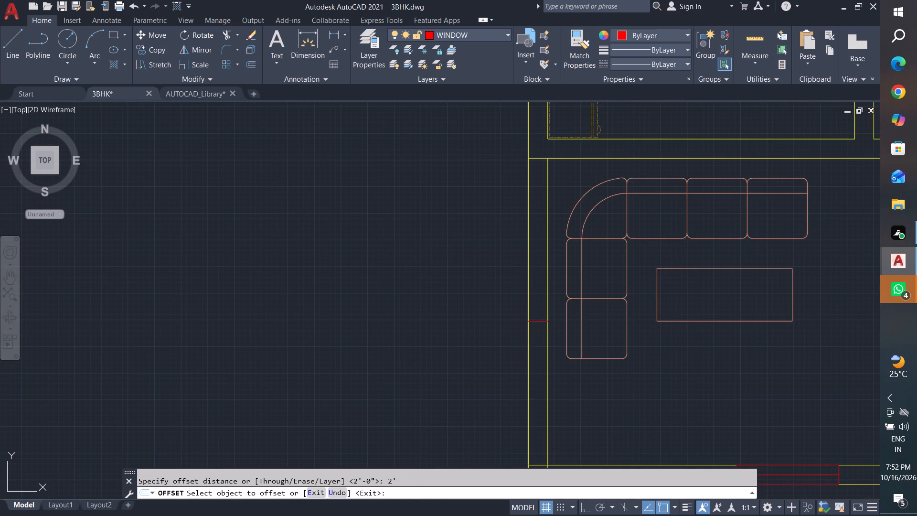
left_click(541, 298)
left_click(539, 323)
left_click(533, 358)
key("Escape")
key("Escape")
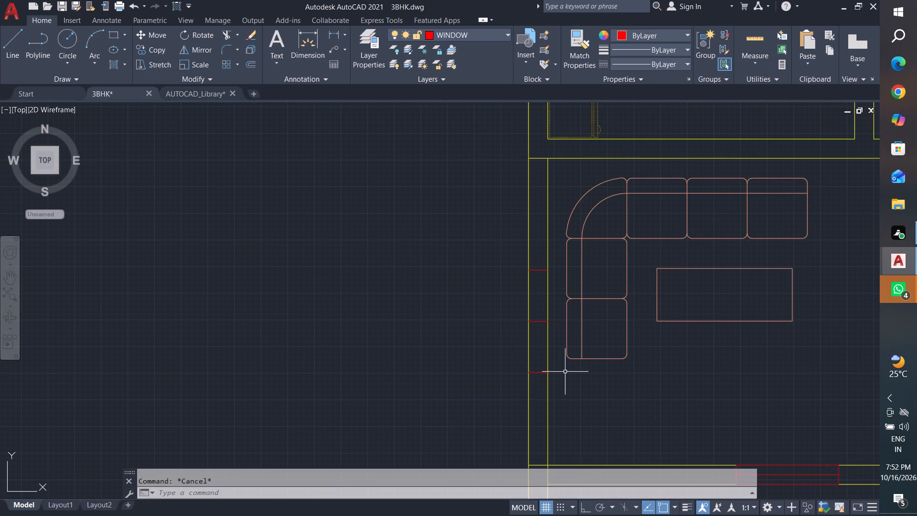
Trim both exterior wall faces between the offset lines and remove the three short cross lines, leaving a clear opening.
type("tr")
key("space")
key("space")
scroll(565, 354, "up", 1)
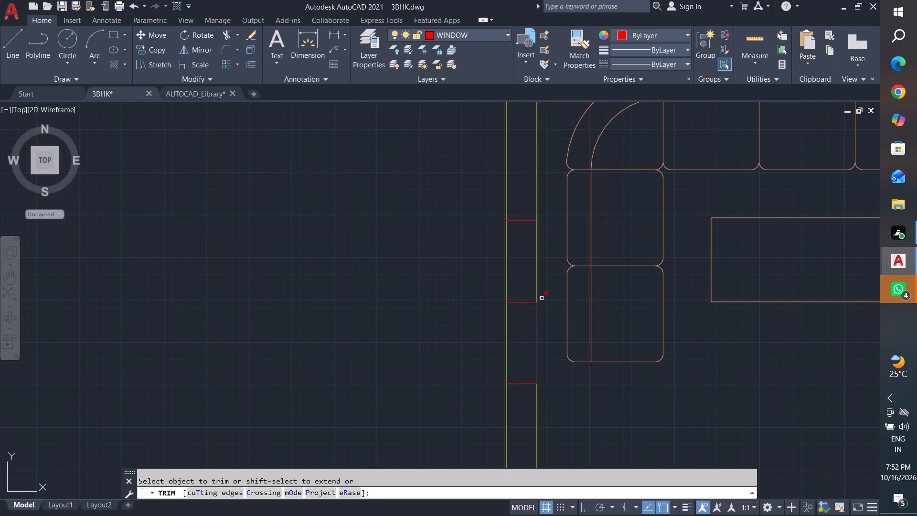
left_click(551, 267)
left_click(488, 337)
left_click(500, 258)
left_click(542, 360)
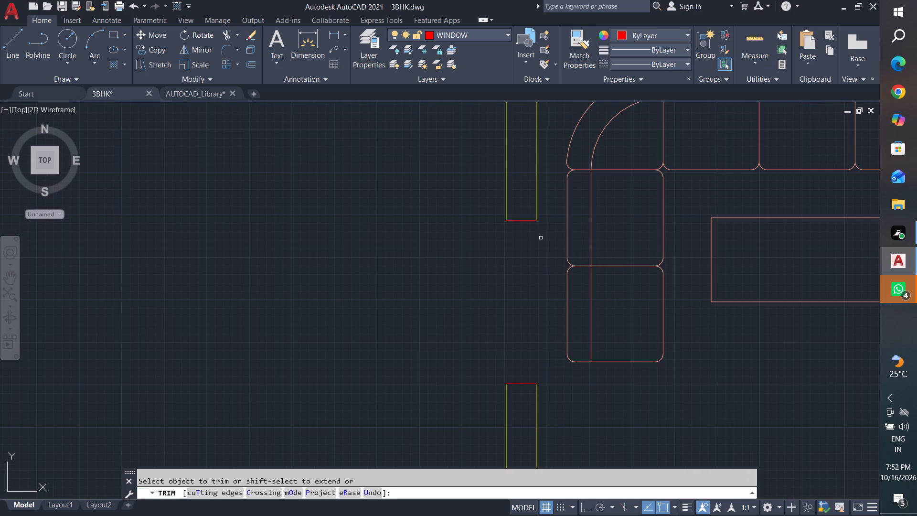
left_click(527, 209)
left_click(520, 430)
key("Escape")
key("Escape")
key("Escape")
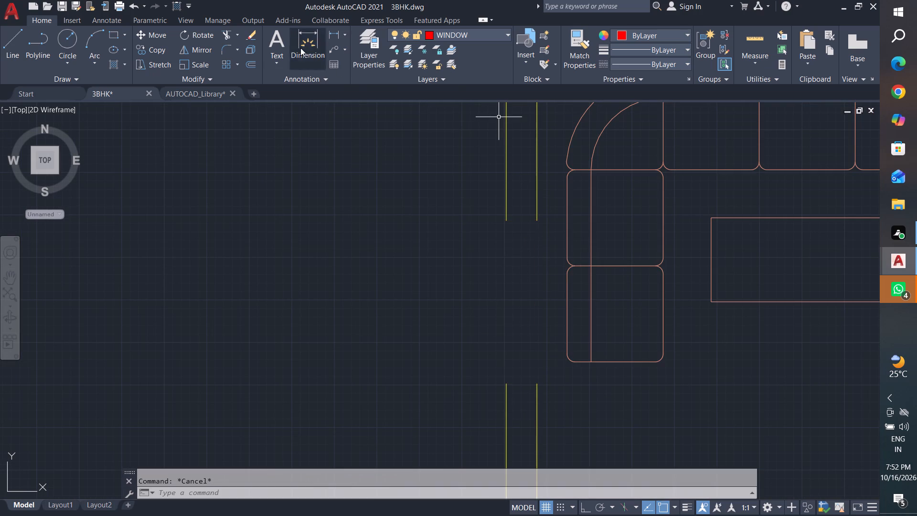
key("Escape")
Draw a rectangle on the WINDOW layer filling the exterior wall opening from corner to corner.
left_click(112, 38)
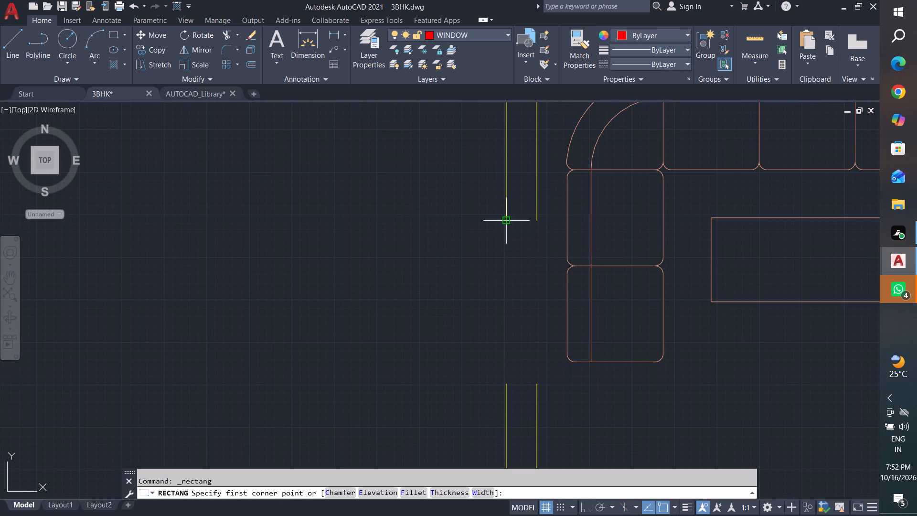
left_click(504, 220)
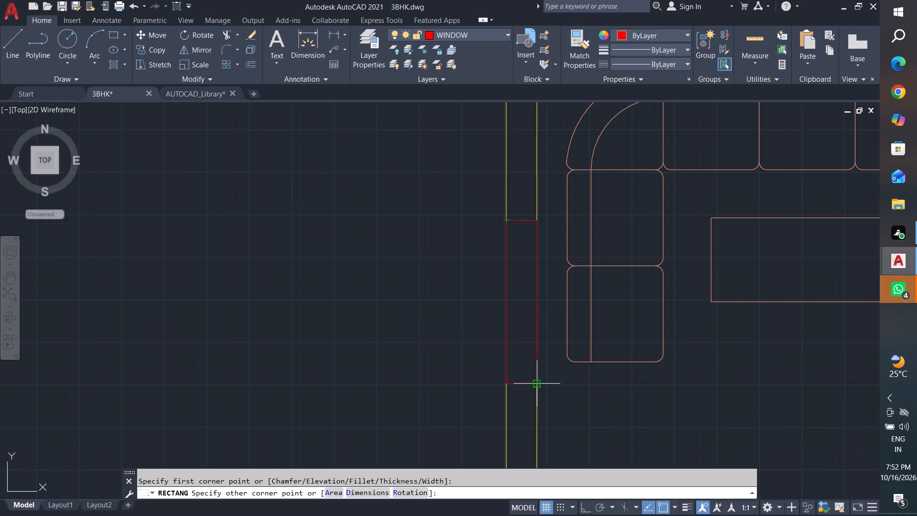
left_click(536, 383)
key("Escape")
key("Escape")
key("Escape")
Draw a vertical line through the new window rectangle, joining the midpoints of its two short sides.
left_click(11, 44)
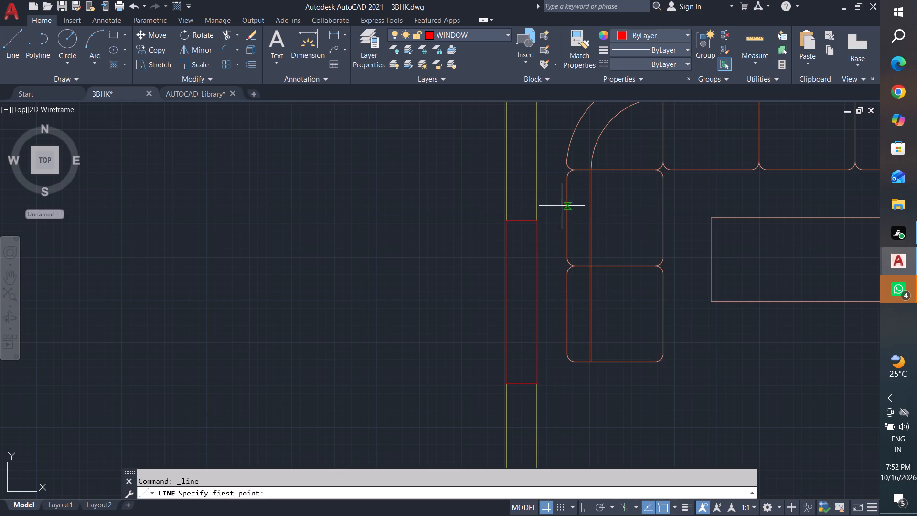
left_click(522, 220)
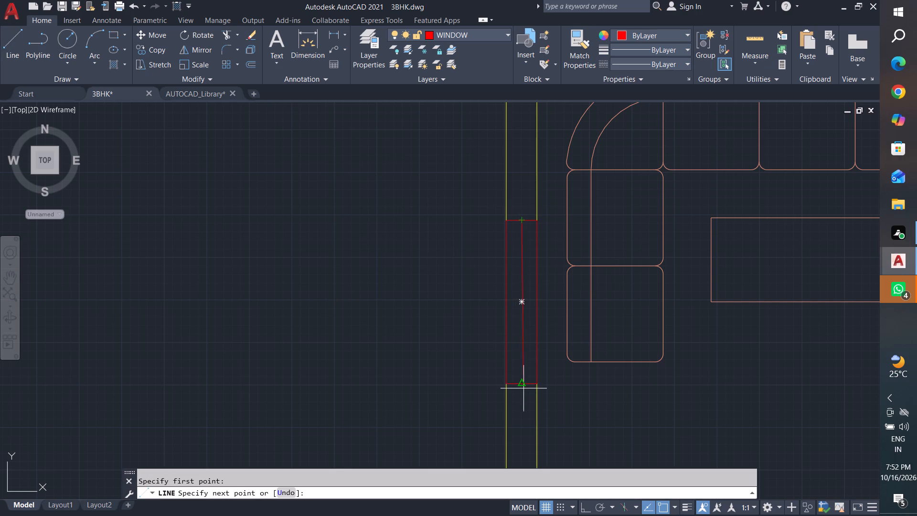
left_click(521, 385)
key("Escape")
key("Escape")
Trim the leftover vertical wall line crossing the junction at the living room's lower inner corner beside the bedroom.
scroll(623, 413, "down", 3)
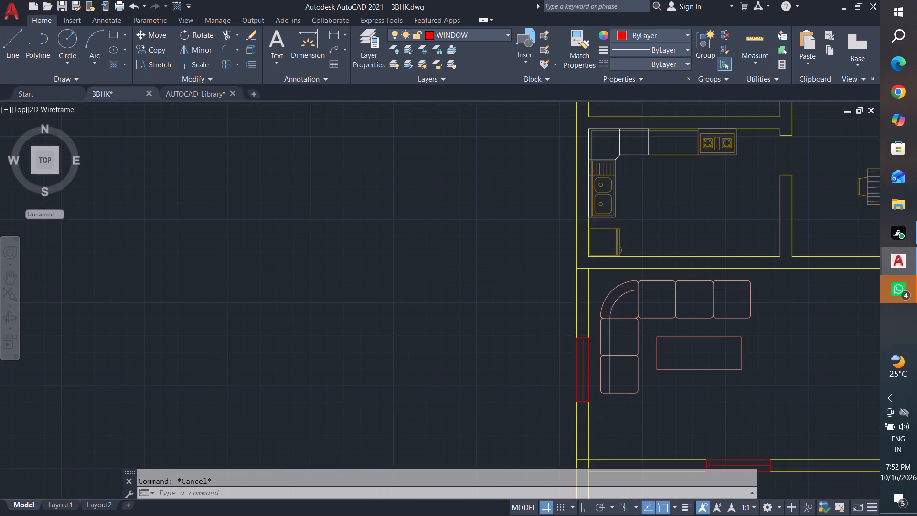
middle_click_drag(623, 413, 563, 344)
key("Escape")
key("Escape")
type("tr")
key("space")
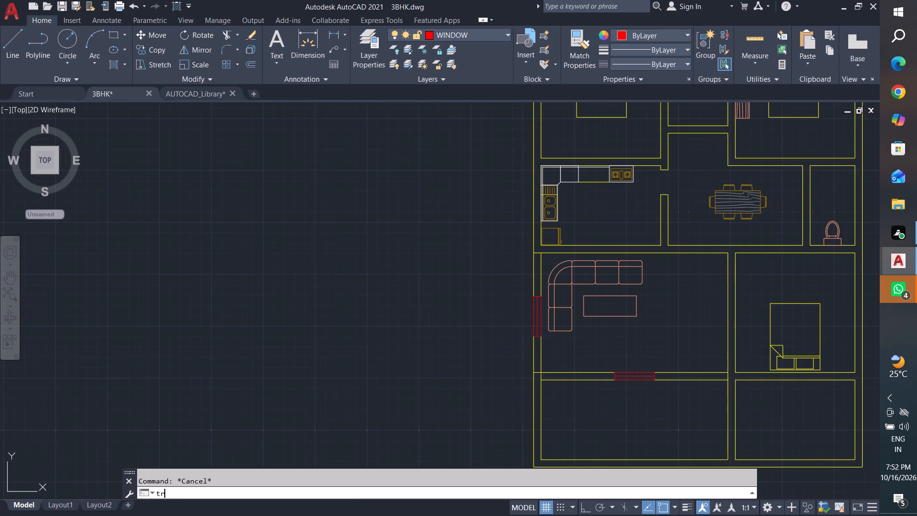
key("space")
scroll(742, 394, "up", 2)
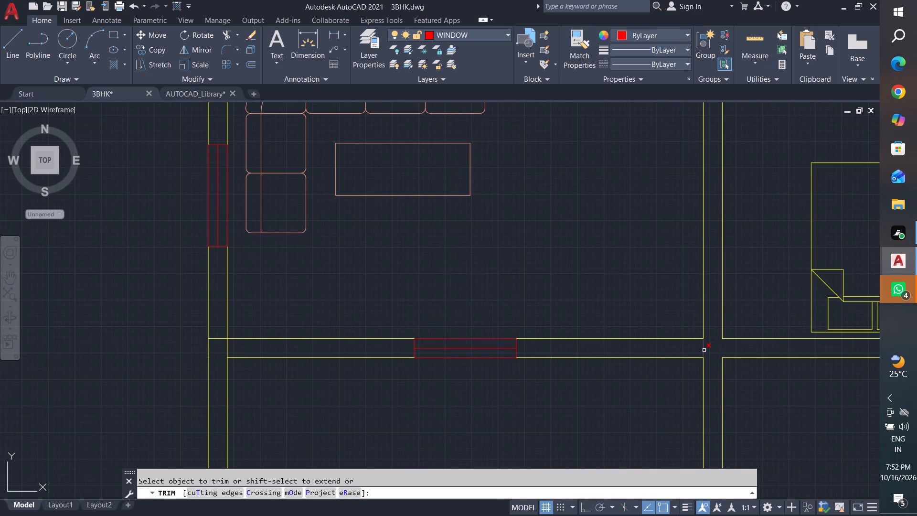
left_click(704, 350)
Trim the living room's two extended wall lines back to the inner face of the left exterior wall.
scroll(208, 409, "up", 2)
middle_click_drag(233, 423, 552, 506)
scroll(559, 377, "down", 4)
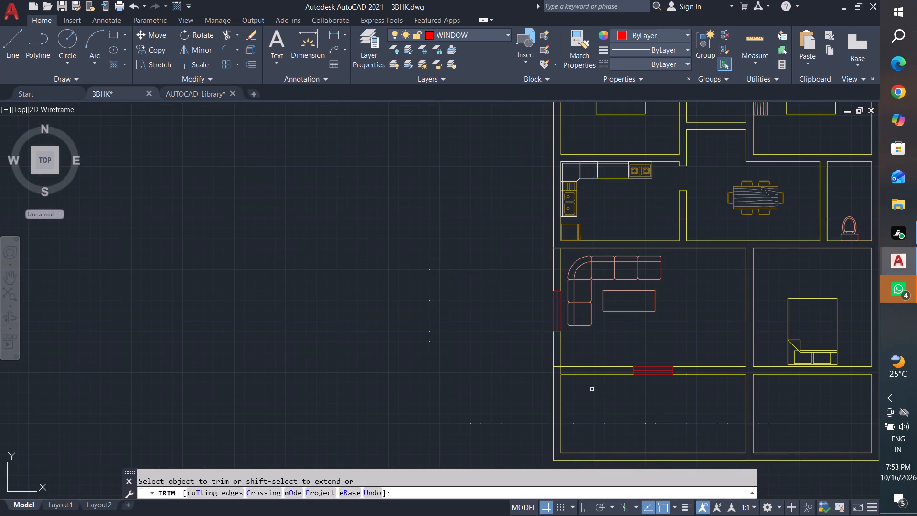
scroll(566, 375, "up", 3)
left_click(555, 362)
left_click(528, 345)
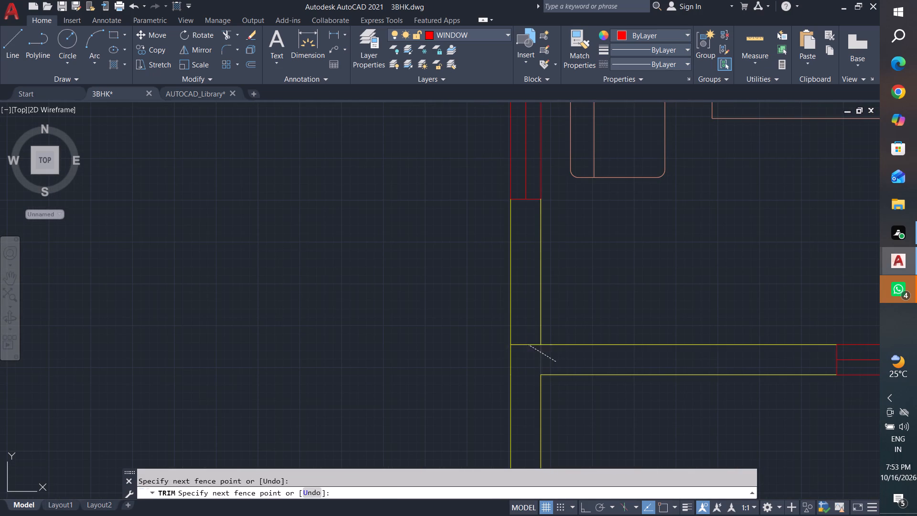
left_click(528, 343)
scroll(510, 419, "down", 4)
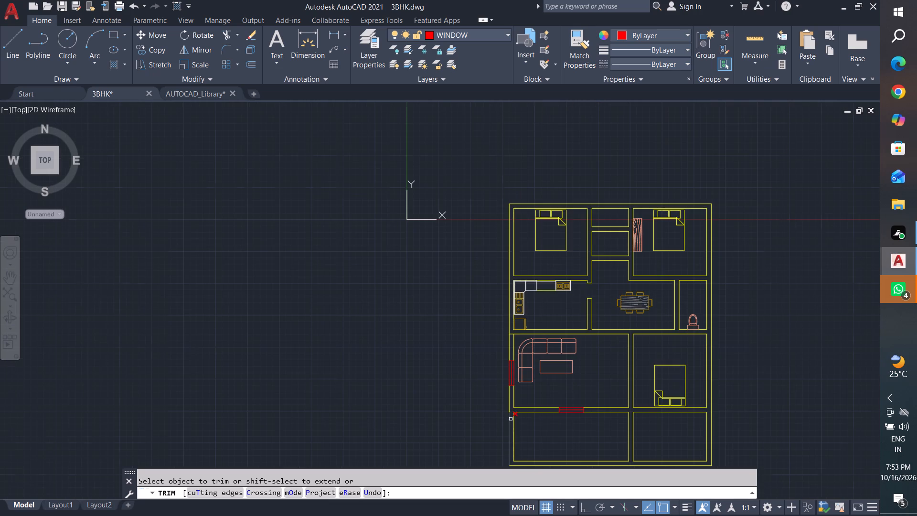
middle_click_drag(597, 381, 617, 402)
scroll(512, 352, "up", 2)
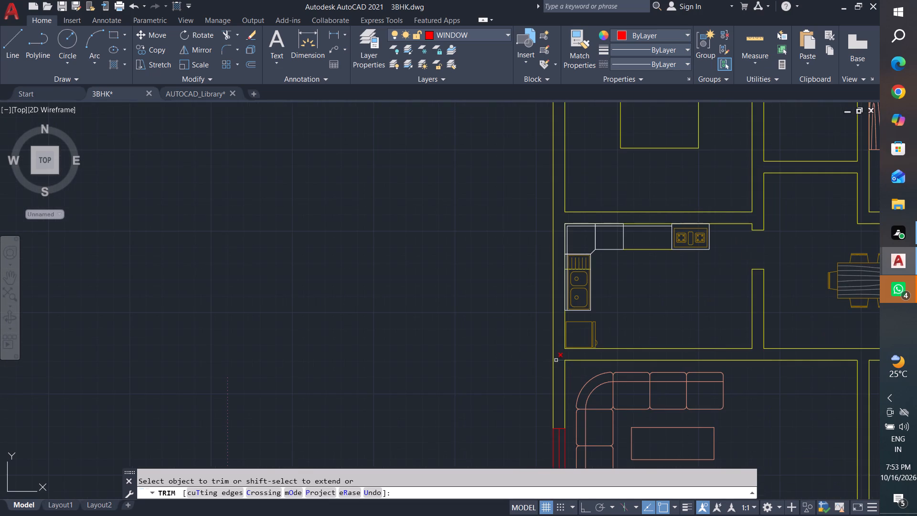
left_click(560, 360)
scroll(514, 388, "down", 3)
key("Escape")
key("Escape")
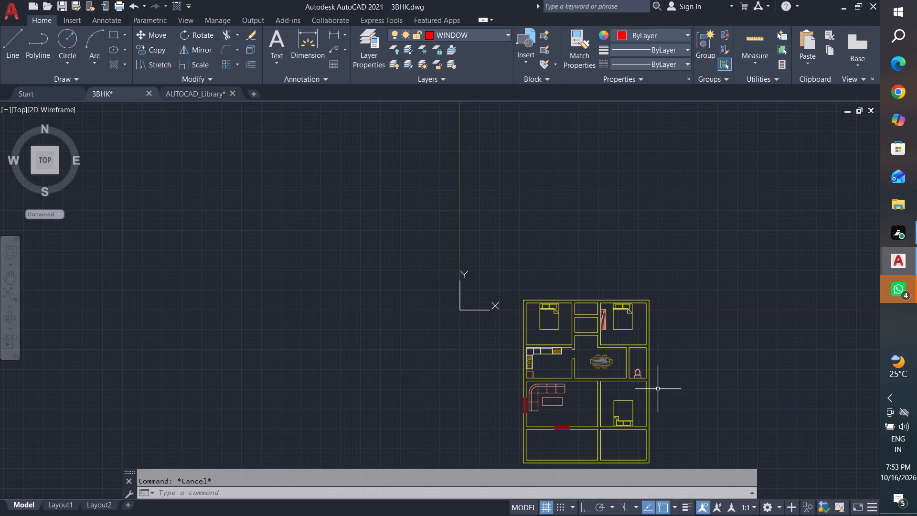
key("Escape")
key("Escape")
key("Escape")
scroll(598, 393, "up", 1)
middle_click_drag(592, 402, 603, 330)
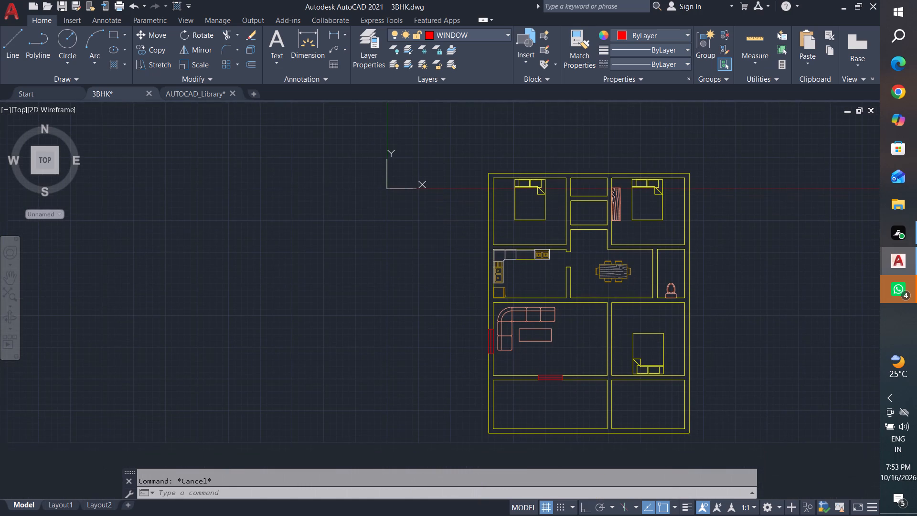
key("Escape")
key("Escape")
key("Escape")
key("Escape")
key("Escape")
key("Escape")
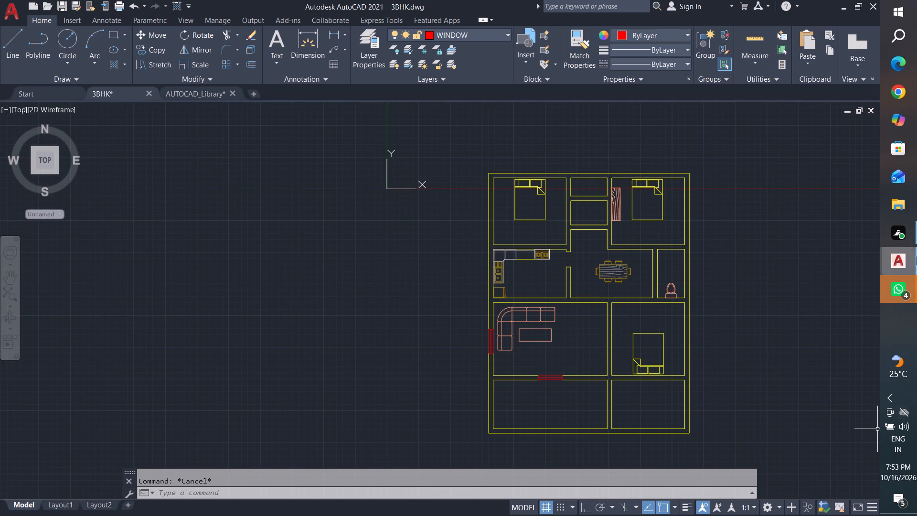
Switch to the open AUTOCAD_Library drawing with the library blocks.
left_click(906, 268)
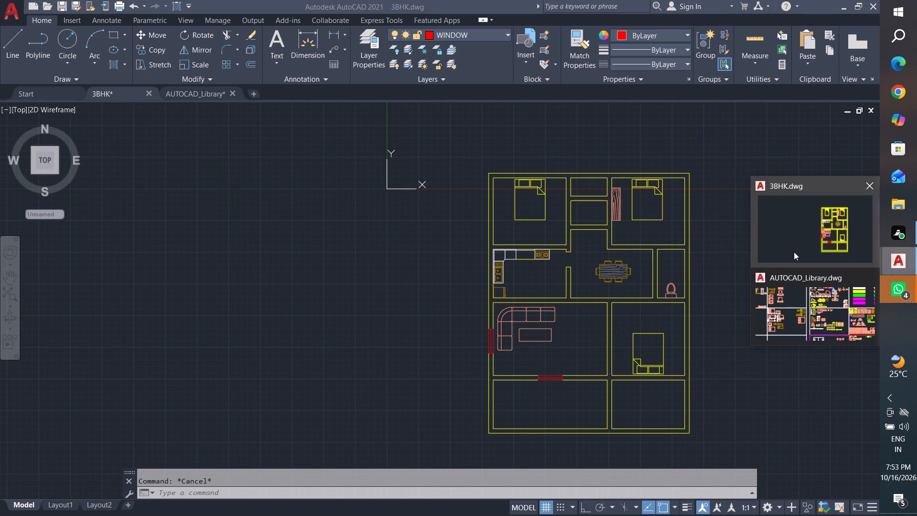
left_click(837, 311)
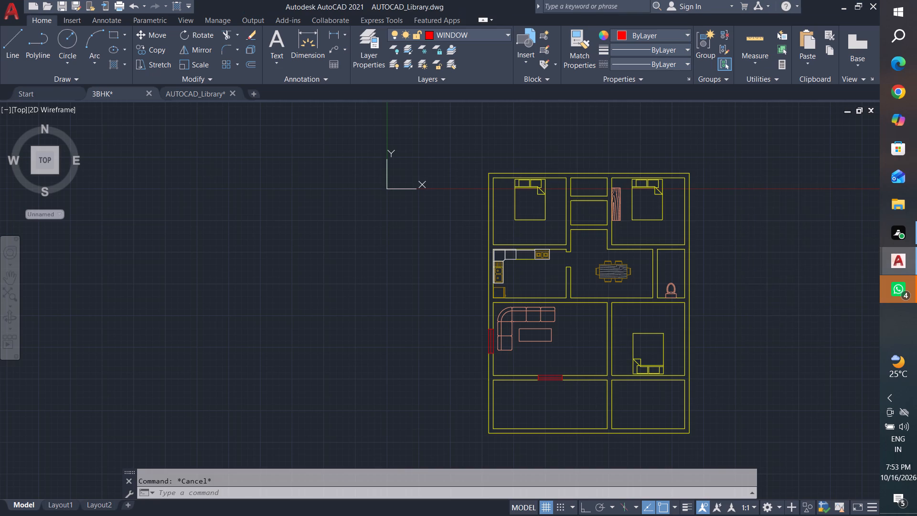
scroll(613, 321, "down", 2)
scroll(640, 226, "down", 3)
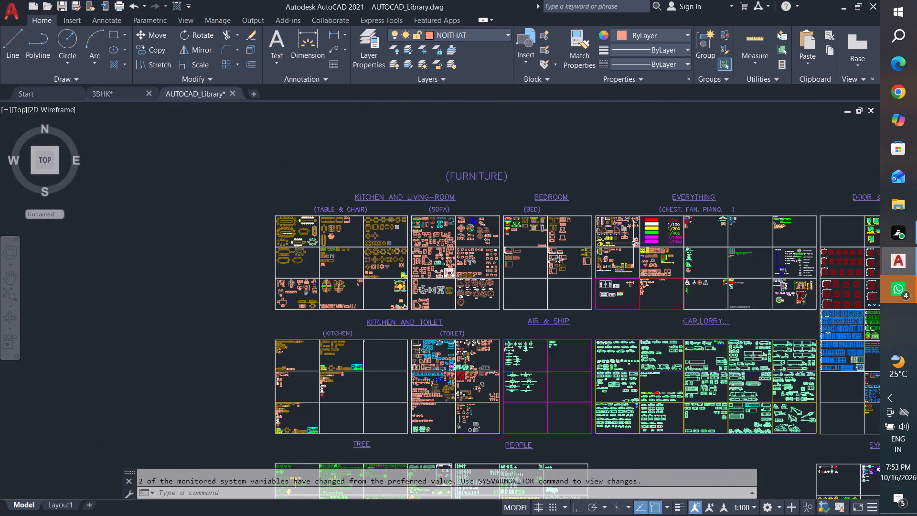
Copy the plan-view refrigerator symbol beside the 700x800 label in the library's kitchen section.
middle_click_drag(593, 344, 706, 198)
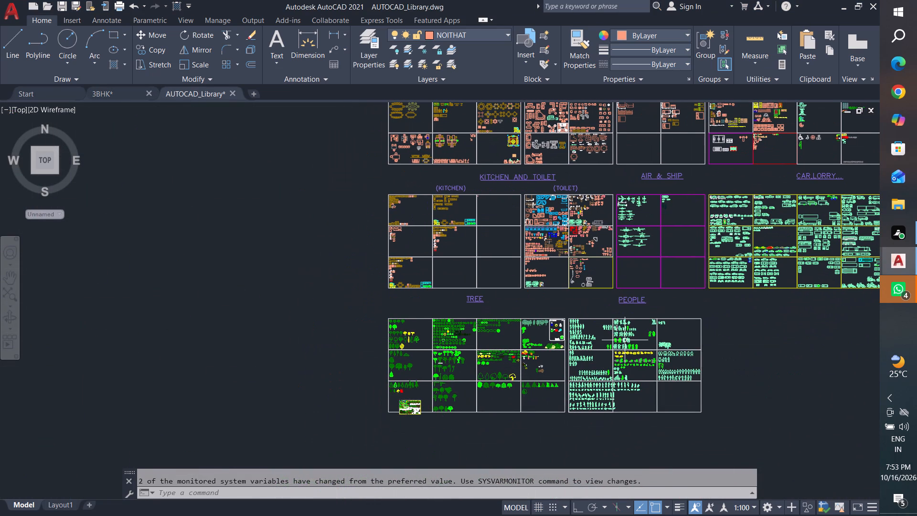
middle_click_drag(625, 340, 616, 364)
scroll(445, 251, "up", 4)
scroll(361, 266, "up", 1)
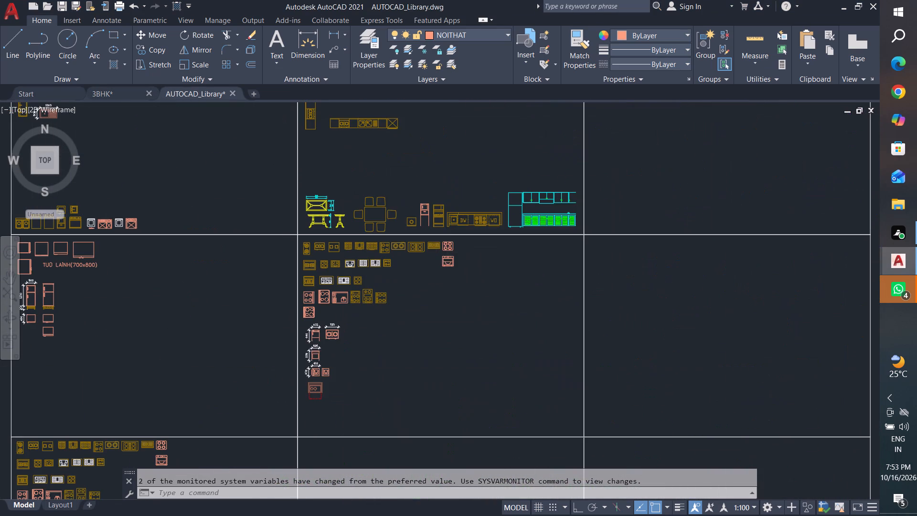
scroll(378, 269, "down", 3)
middle_click_drag(392, 279, 526, 291)
scroll(409, 357, "up", 1)
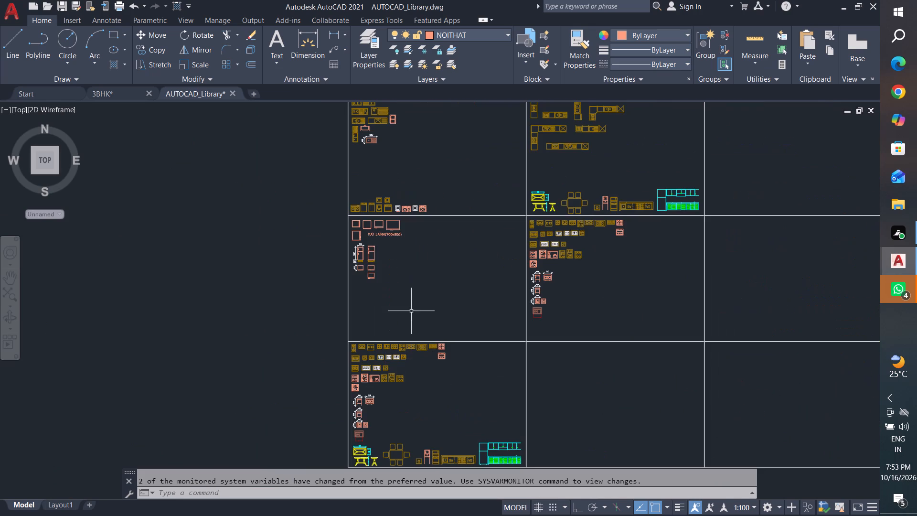
middle_click_drag(381, 249, 466, 289)
scroll(458, 282, "up", 4)
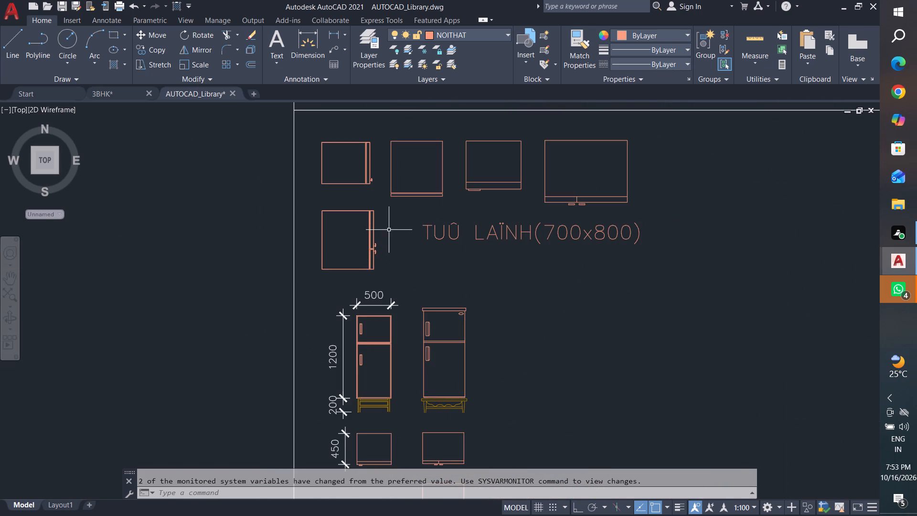
key("Escape")
key("Escape")
key("Escape")
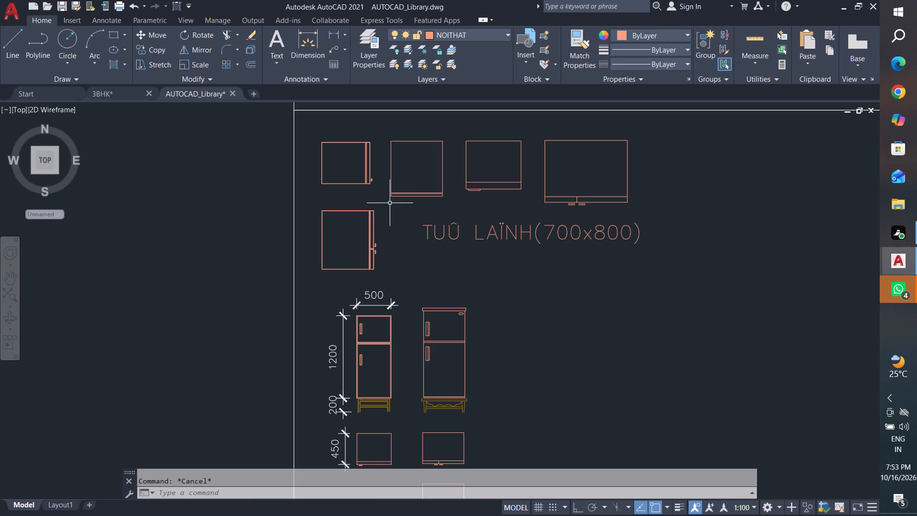
left_click(390, 203)
left_click(316, 277)
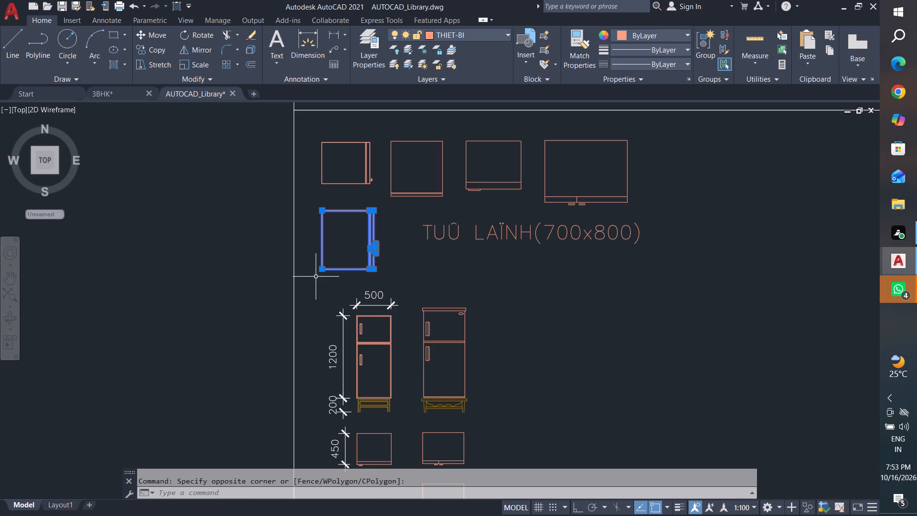
key("ctrl+c")
key("ctrl+c")
key("Escape")
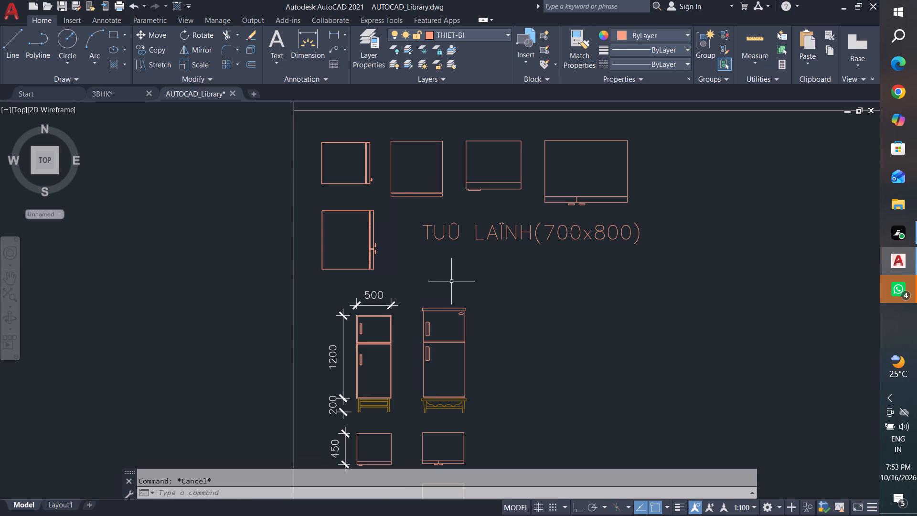
key("Escape")
key("Escape")
key("Escape")
key("Escape")
key("Escape")
key("Escape")
key("Escape")
key("Escape")
key("Escape")
key("Escape")
key("Escape")
key("Escape")
left_click(383, 206)
left_click(312, 279)
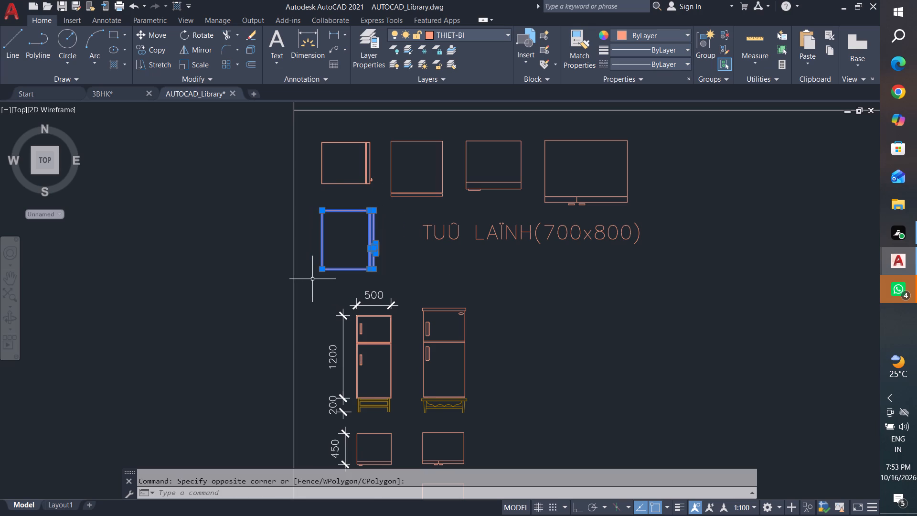
key("ctrl+c")
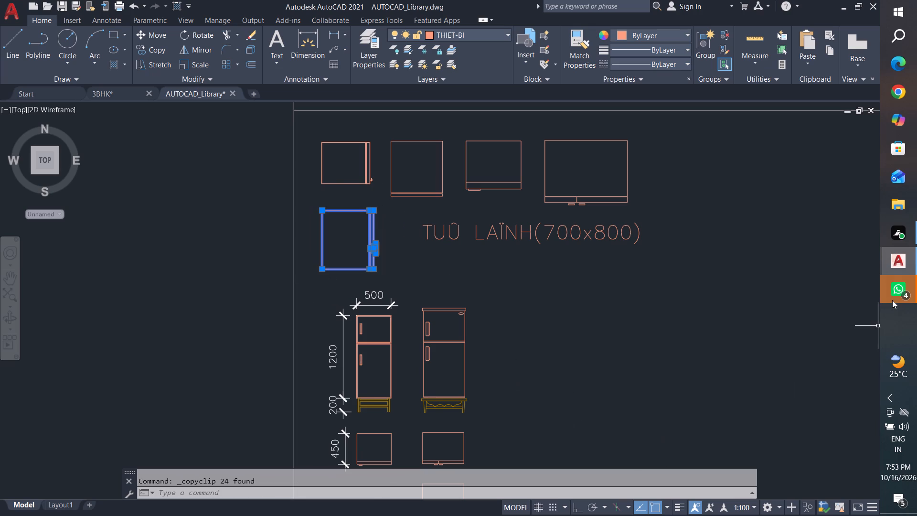
Switch to the 3BHK drawing and paste the refrigerator into the empty space to the right of the building plan.
left_click(895, 257)
left_click(800, 234)
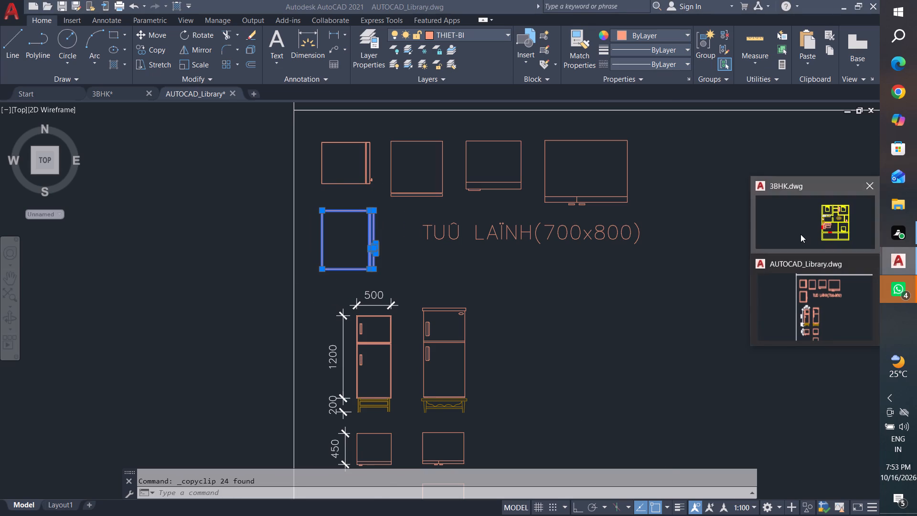
scroll(446, 388, "down", 2)
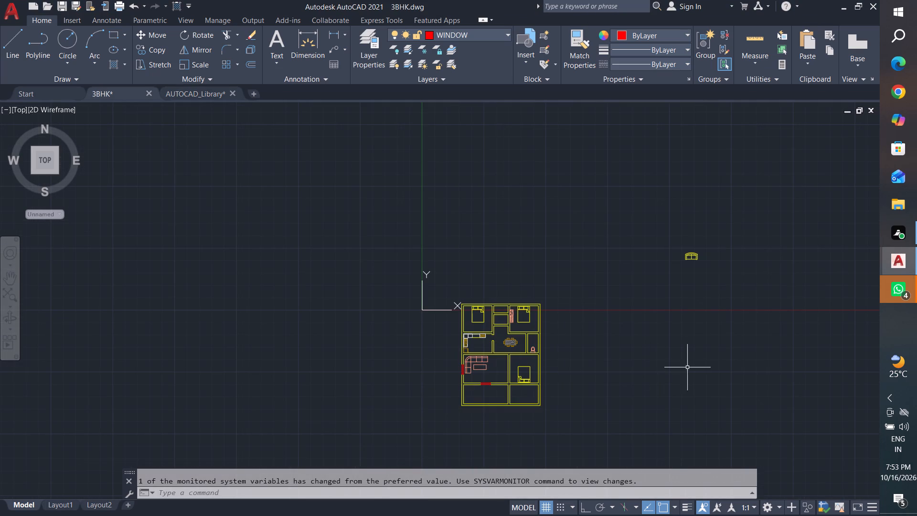
key("ctrl+v")
scroll(632, 385, "down", 2)
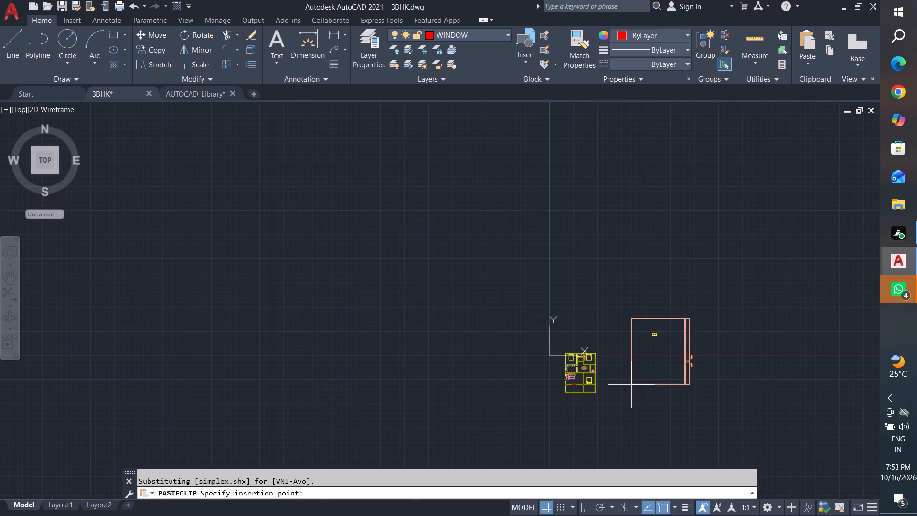
left_click(737, 347)
key("Escape")
key("Escape")
key("Escape")
Rotate the pasted refrigerator 90° about its upper-left corner with Ortho on, so its door faces up.
left_click(828, 262)
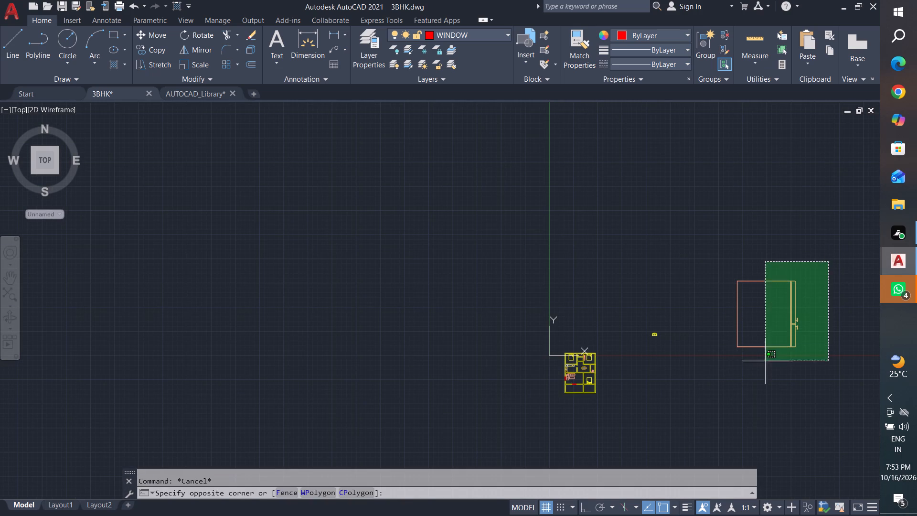
left_click(724, 386)
type("ro")
key("Return")
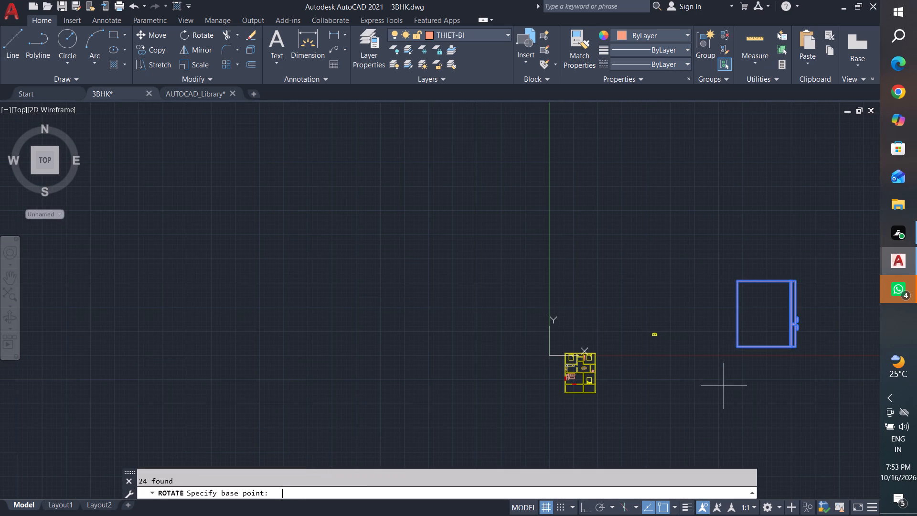
left_click(738, 281)
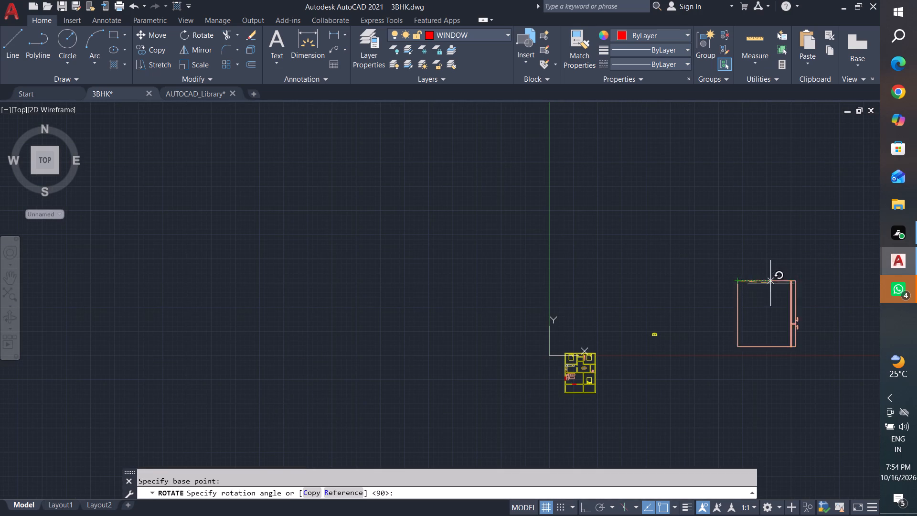
left_click(586, 508)
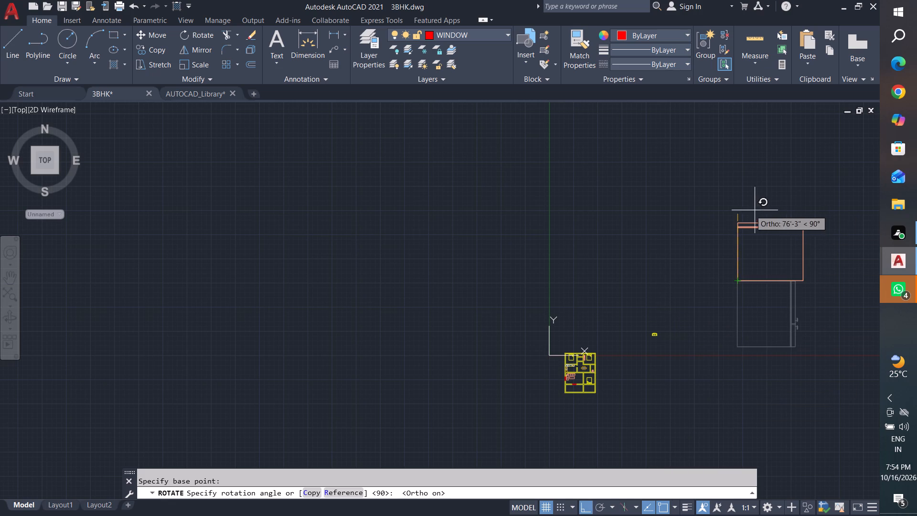
left_click(698, 229)
key("Escape")
key("Escape")
key("Escape")
key("Escape")
key("Escape")
Scale the rotated refrigerator down to about a third of its size from its upper-left corner.
left_click(831, 206)
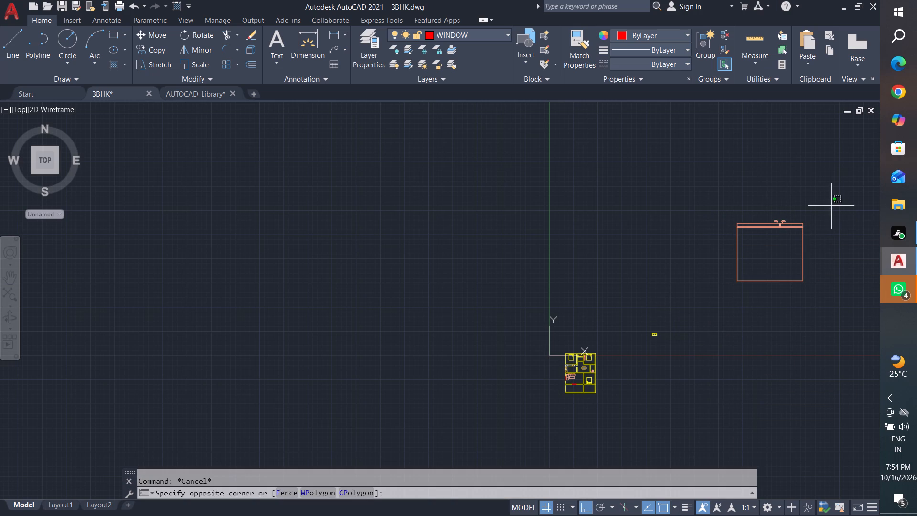
left_click(703, 296)
type("sc")
key("space")
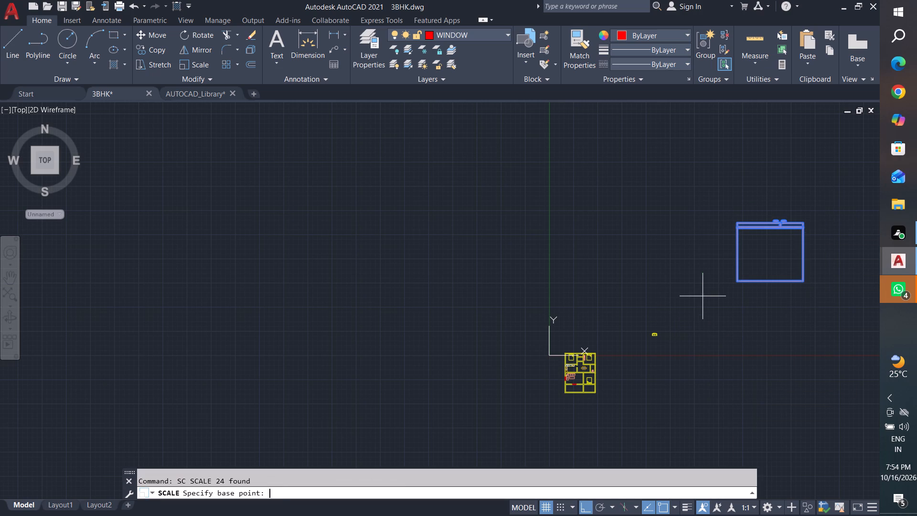
left_click(739, 222)
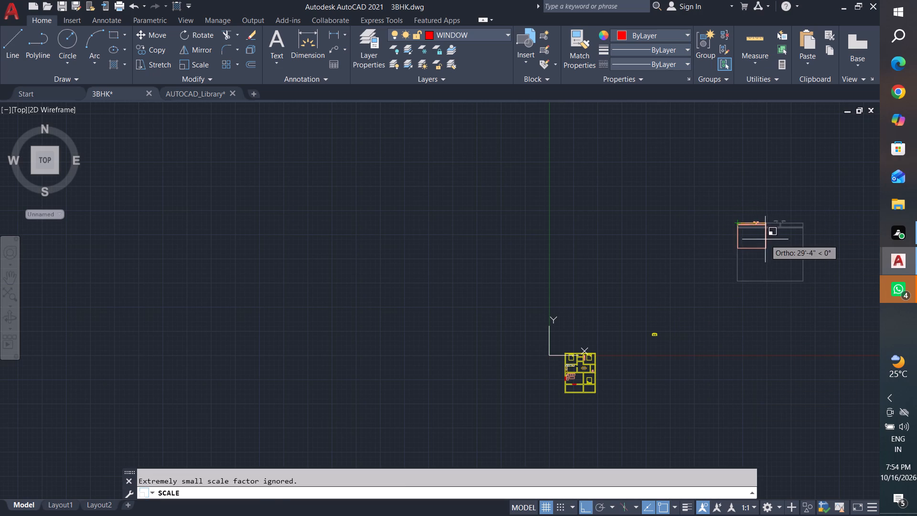
scroll(778, 247, "up", 2)
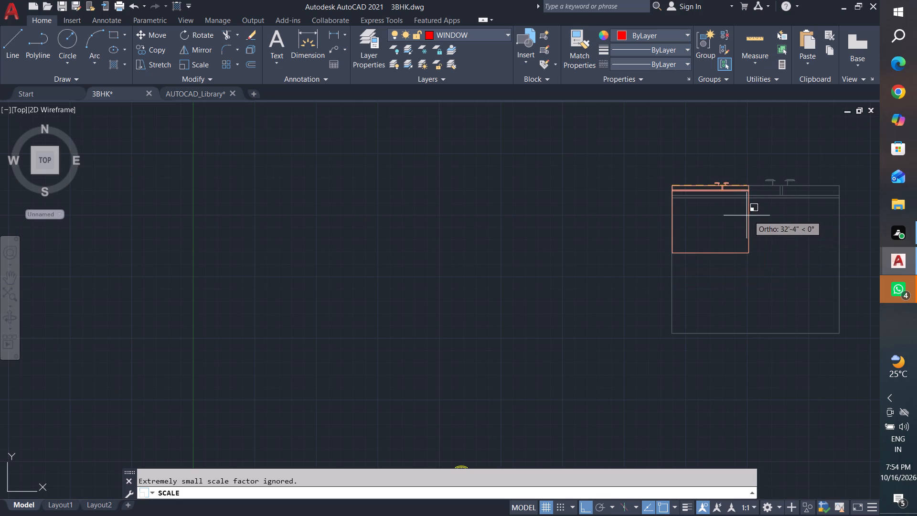
left_click(726, 217)
key("Escape")
key("Escape")
key("Escape")
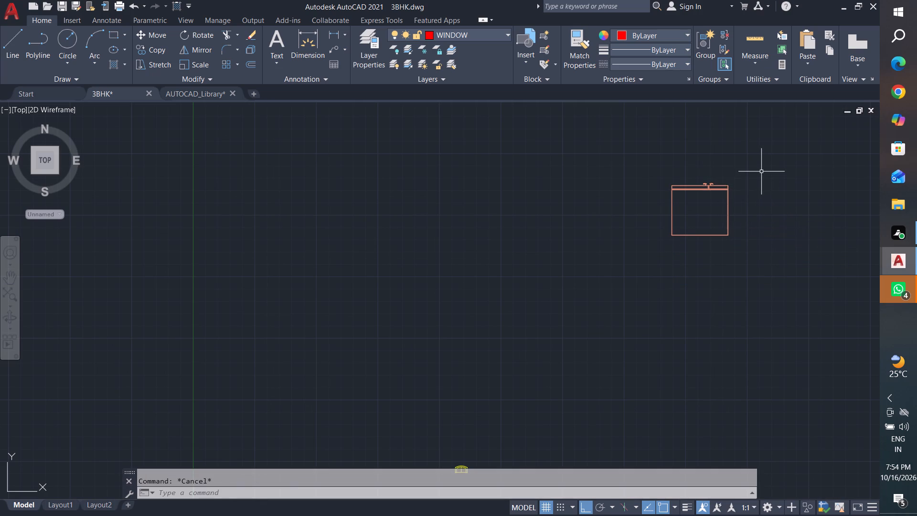
key("Escape")
key("Escape")
Move the refrigerator straight down to the level of the X axis, near the top edge of the building plan.
left_click(763, 167)
left_click(627, 268)
type("m")
key("space")
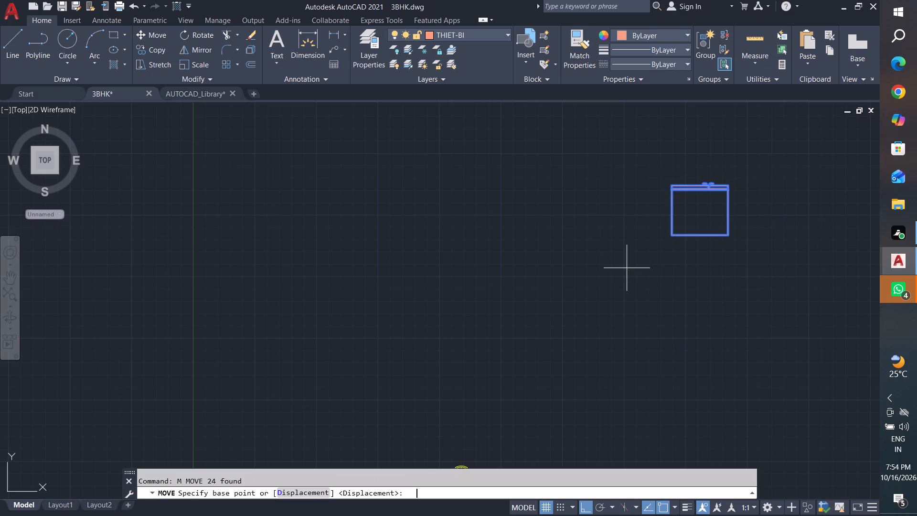
left_click(728, 234)
scroll(774, 237, "down", 5)
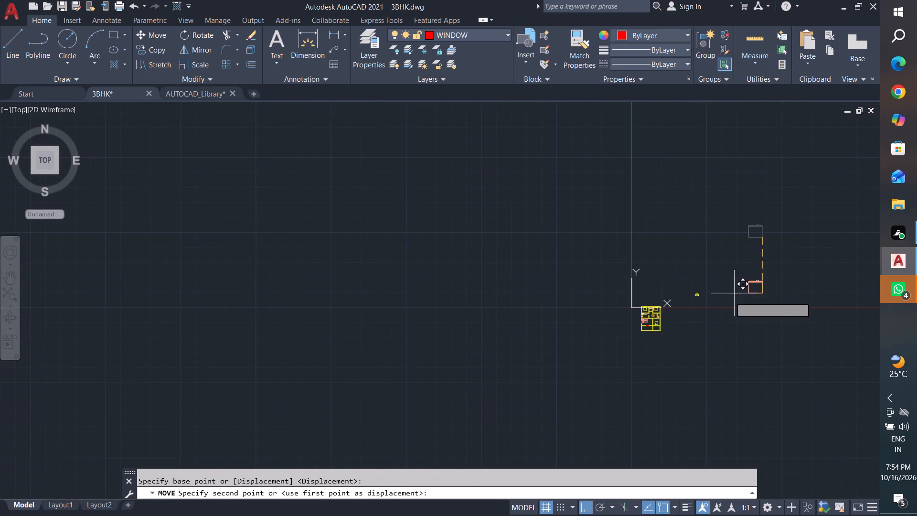
left_click(767, 315)
key("Escape")
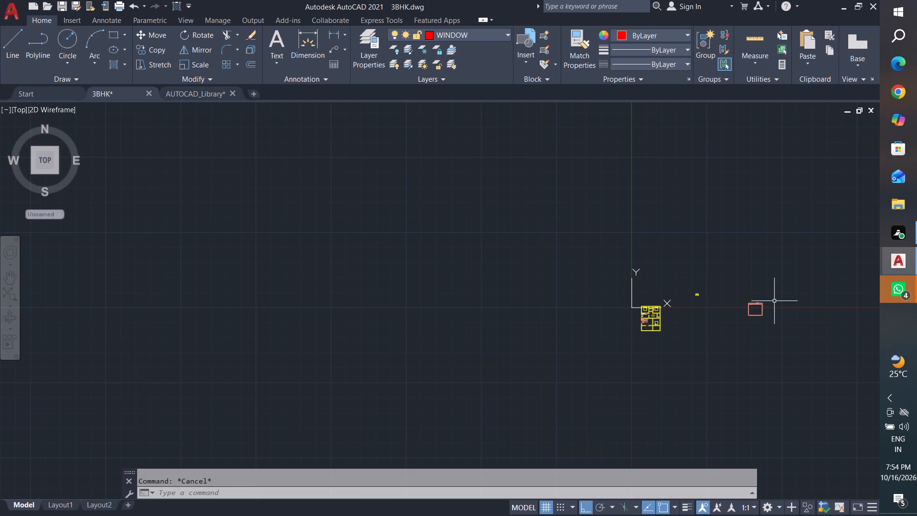
key("Escape")
key("Escape")
Scale the refrigerator down to slightly over half its size from its lower-right corner.
left_click(777, 296)
left_click(740, 322)
type("sc")
key("space")
scroll(781, 297, "up", 3)
scroll(695, 365, "up", 2)
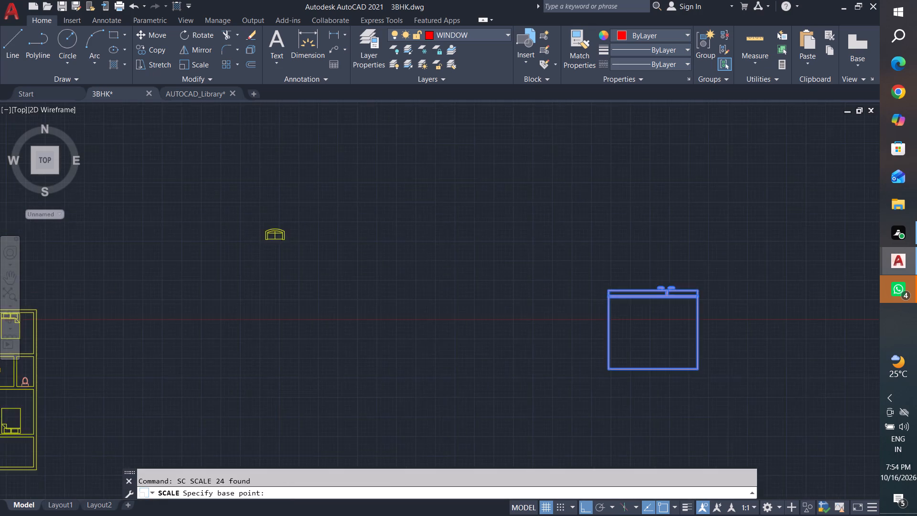
left_click(700, 369)
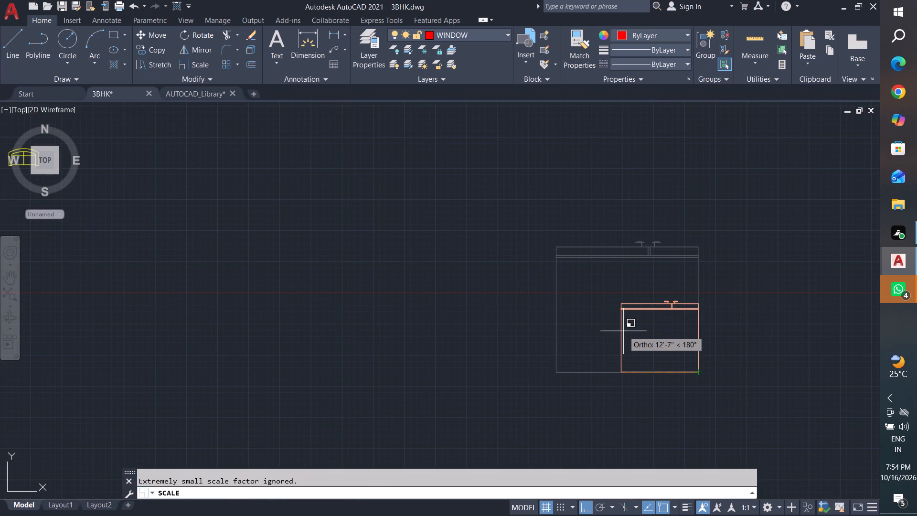
left_click(623, 331)
key("Escape")
key("Escape")
key("Escape")
key("Escape")
key("Escape")
key("Escape")
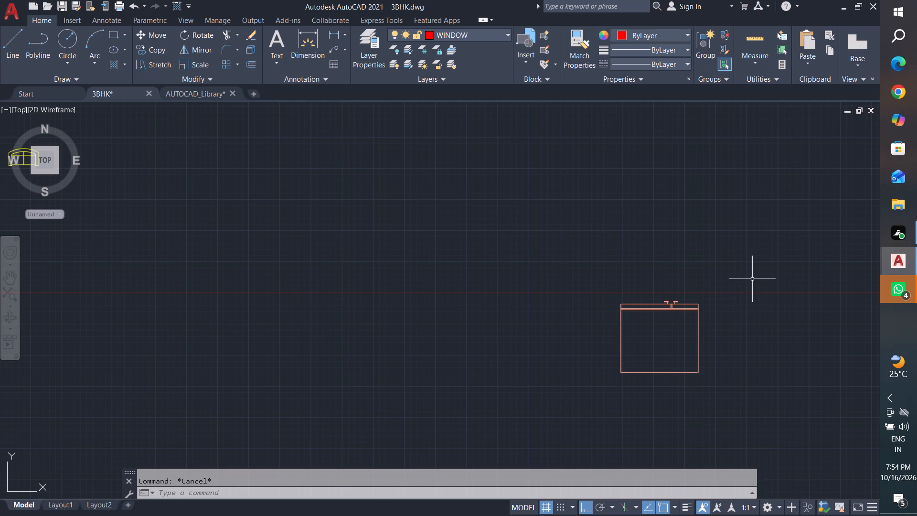
key("Escape")
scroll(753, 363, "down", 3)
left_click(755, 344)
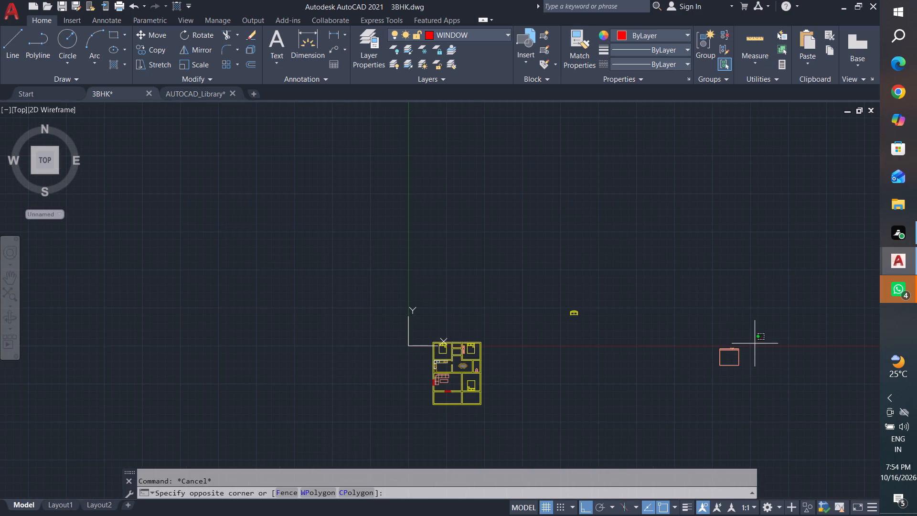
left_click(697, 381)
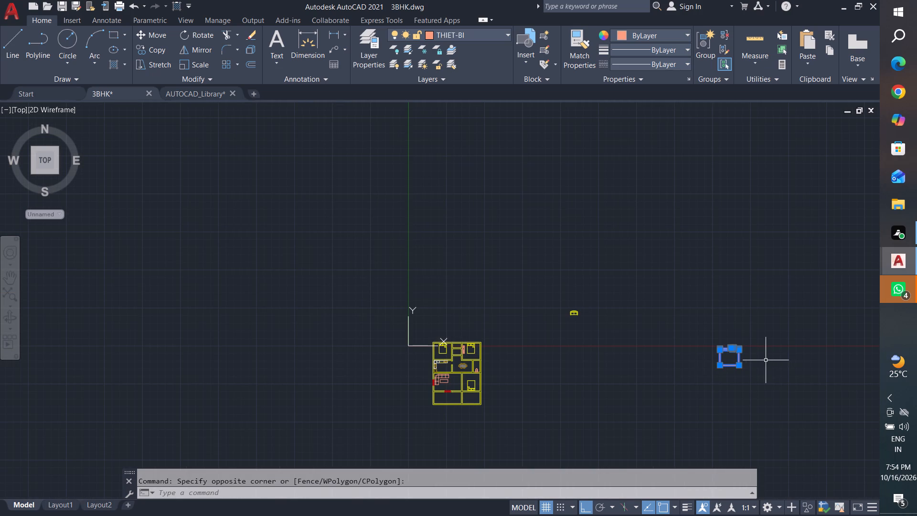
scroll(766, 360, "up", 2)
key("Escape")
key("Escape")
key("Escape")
Scale the refrigerator down to about 40% of its size from its lower-right corner.
left_click(729, 320)
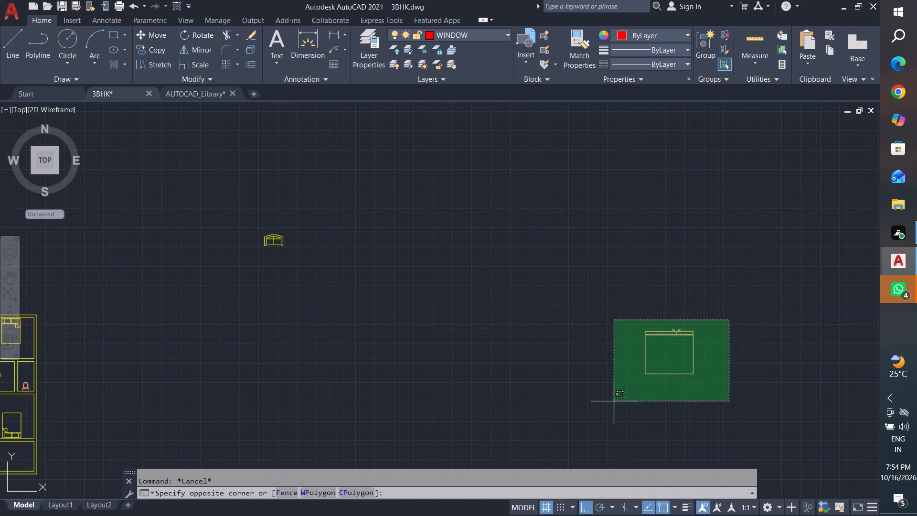
left_click(614, 401)
type("sc")
key("space")
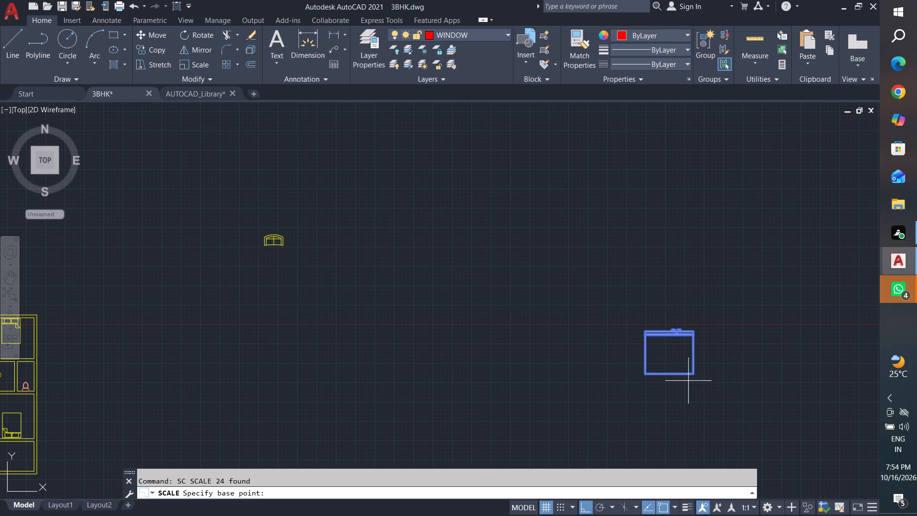
left_click(692, 376)
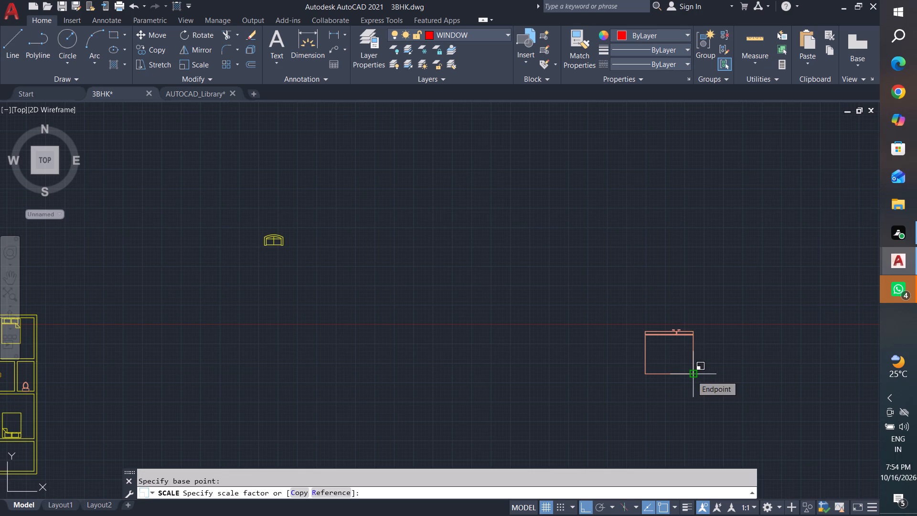
scroll(692, 376, "up", 2)
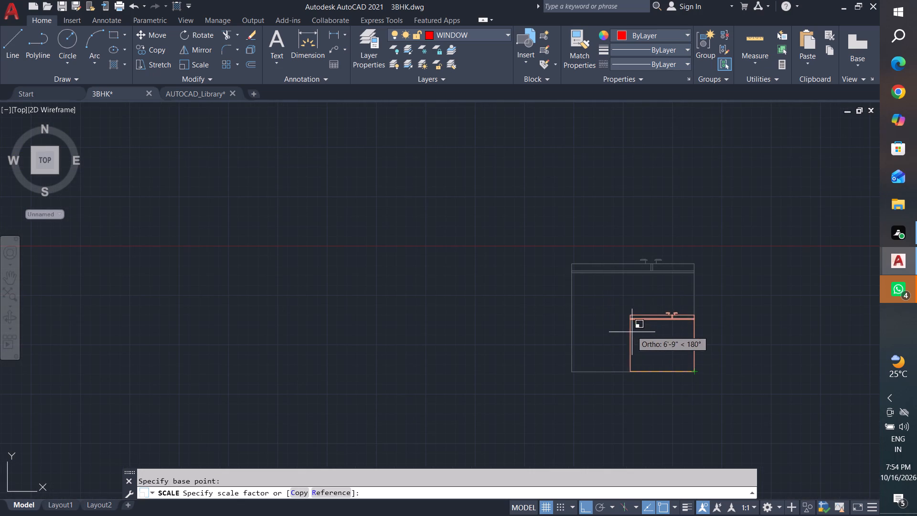
left_click(648, 344)
key("Escape")
key("Escape")
key("Escape")
key("Escape")
Move the refrigerator by its lower-right corner into the kitchen of the building plan, with Ortho off.
left_click(742, 318)
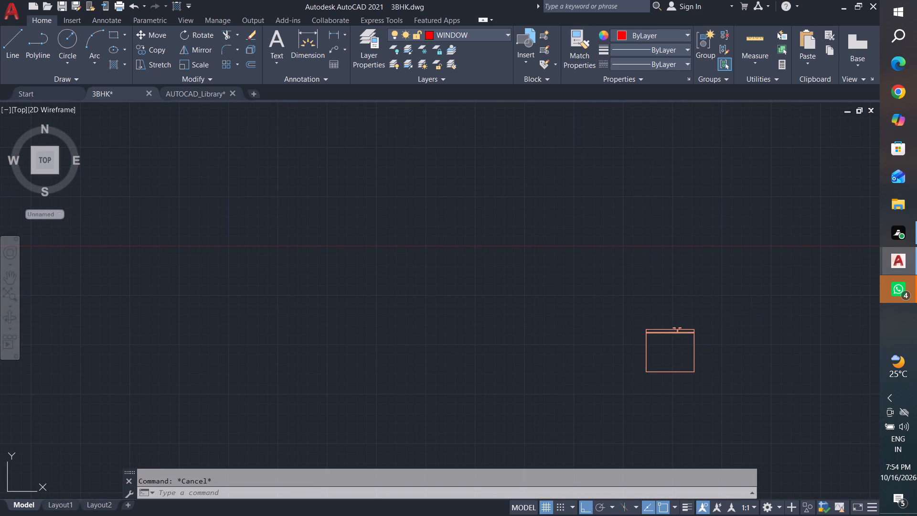
left_click(625, 392)
type("m")
key("space")
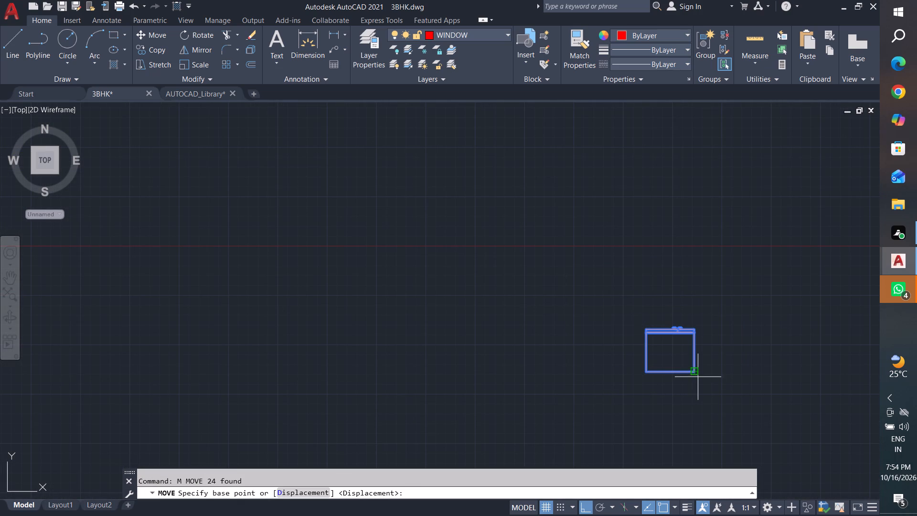
left_click(696, 372)
scroll(782, 369, "down", 4)
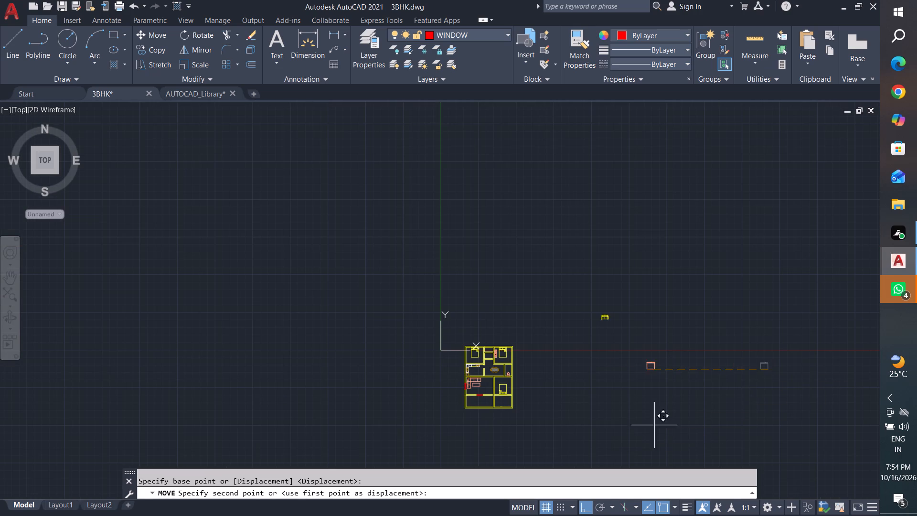
left_click(590, 511)
scroll(479, 371, "up", 3)
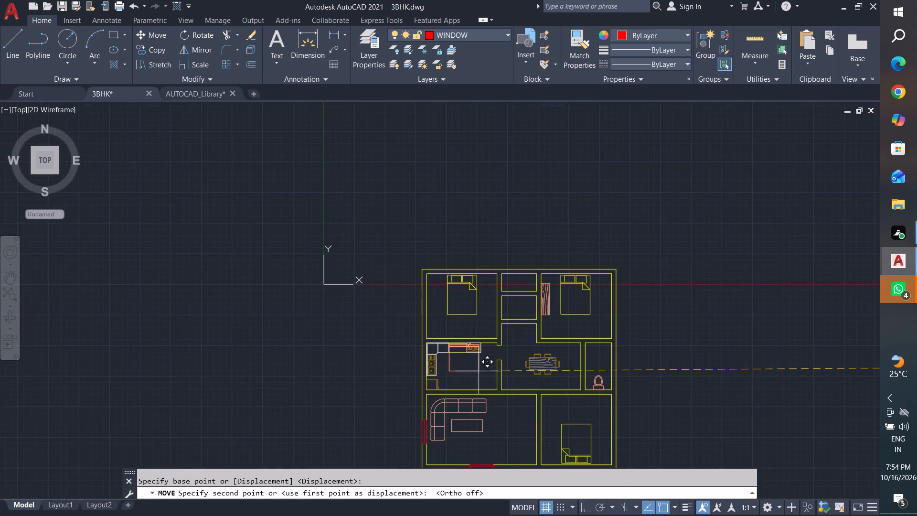
middle_click_drag(559, 406, 577, 344)
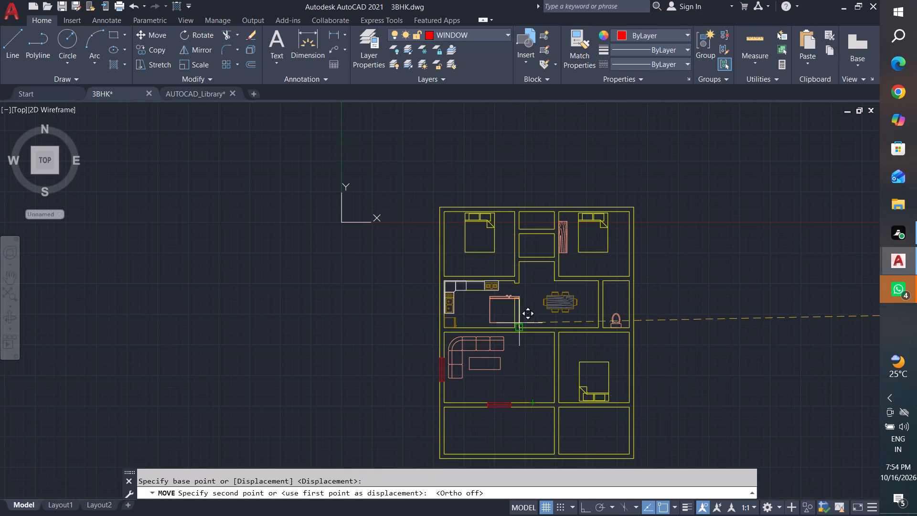
scroll(519, 322, "up", 3)
left_click(459, 329)
key("Escape")
key("Escape")
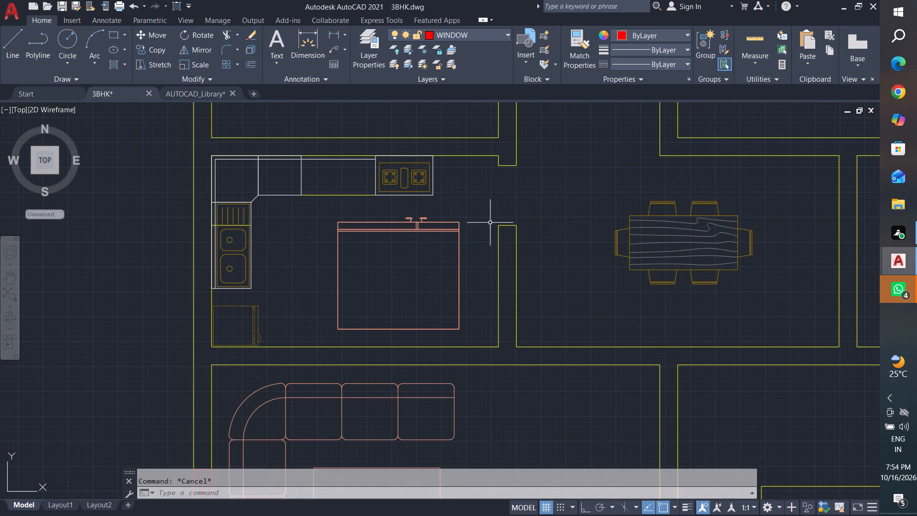
key("Escape")
key("Escape")
Scale the refrigerator in the kitchen down to about a third of its size from its upper-left corner.
left_click(481, 213)
left_click(330, 342)
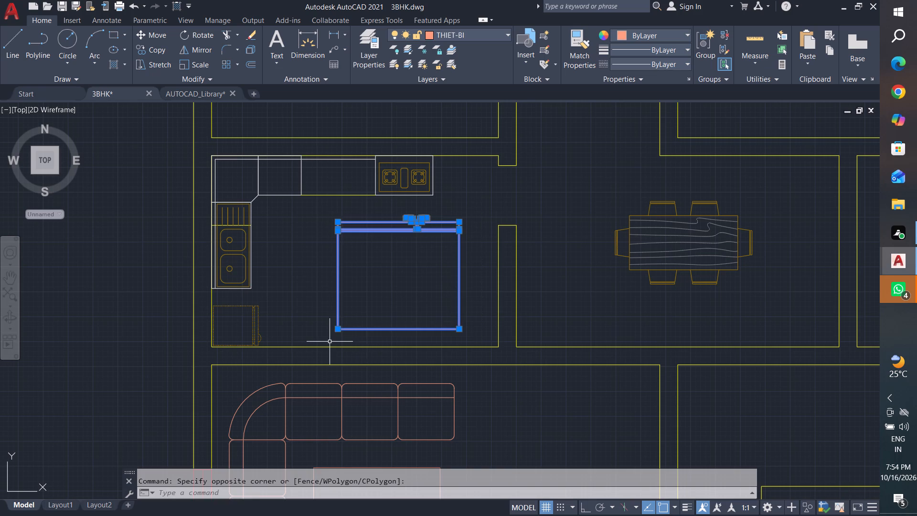
type("sc")
key("space")
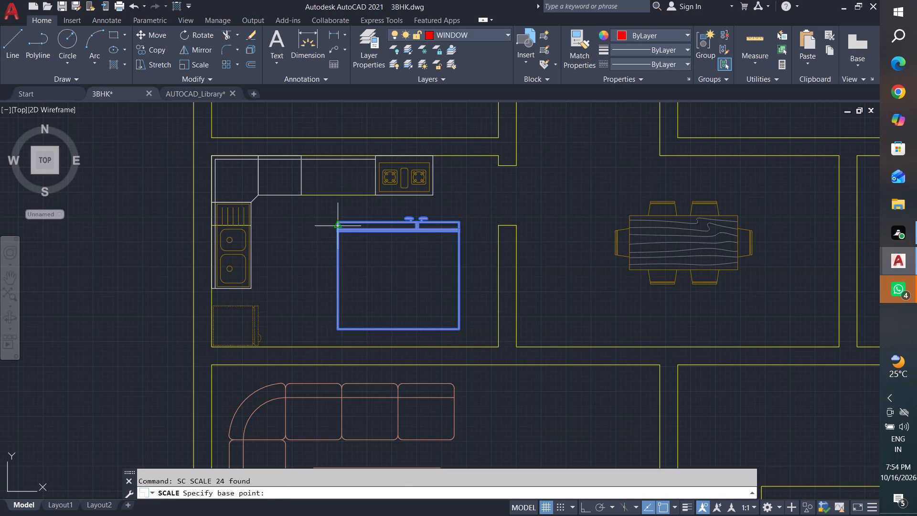
left_click(339, 222)
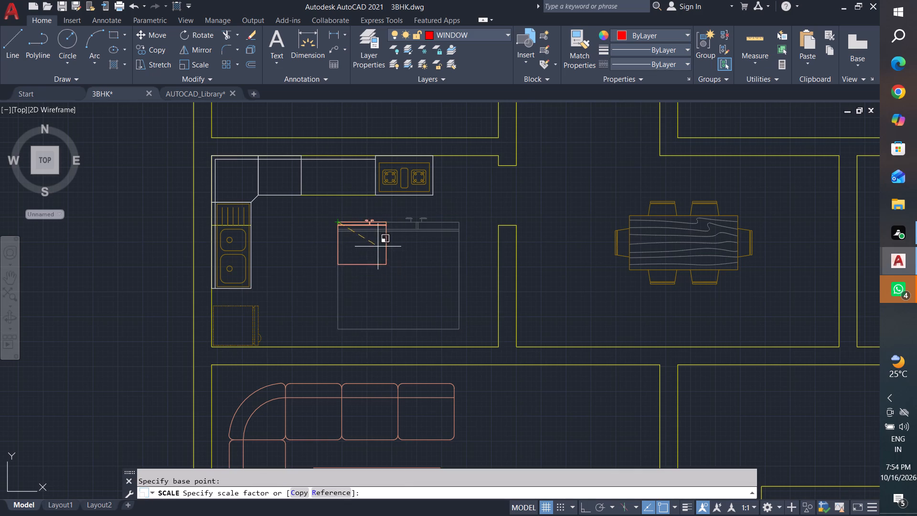
left_click(372, 241)
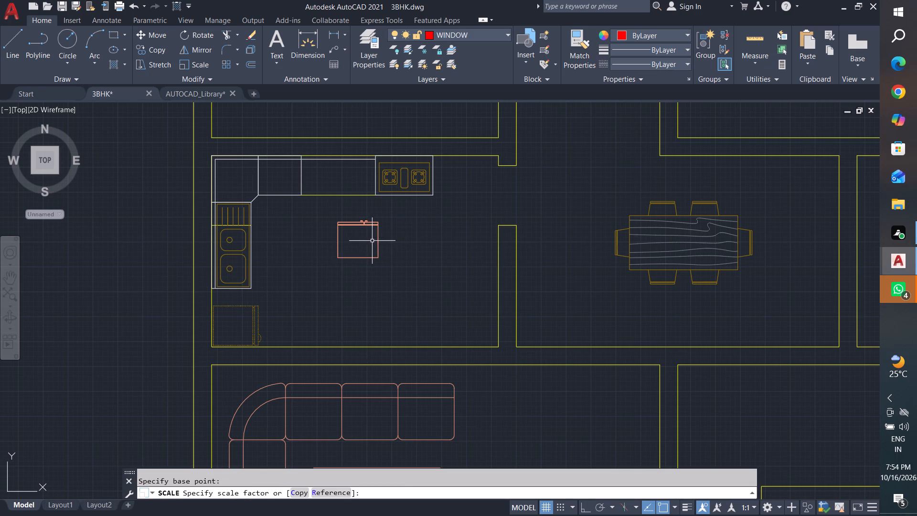
key("Escape")
key("Escape")
key("Escape")
Move the refrigerator by its lower-right corner to just above the kitchen's bottom wall, right of the dashed appliance in the corner.
left_click(399, 214)
left_click(327, 276)
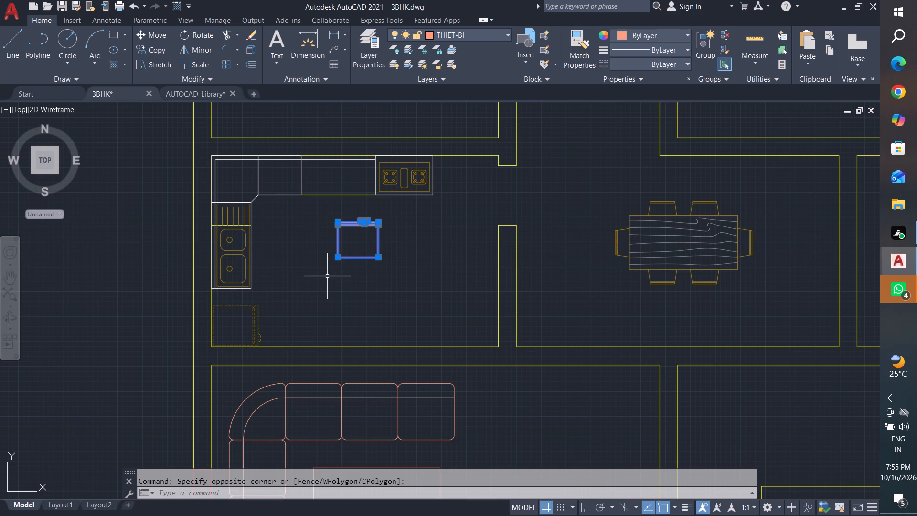
type("m")
key("space")
left_click(380, 260)
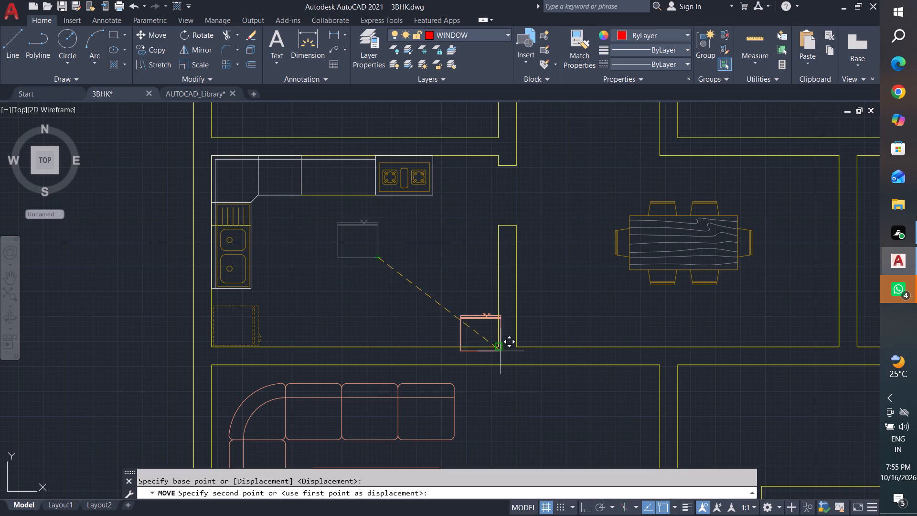
scroll(480, 339, "up", 2)
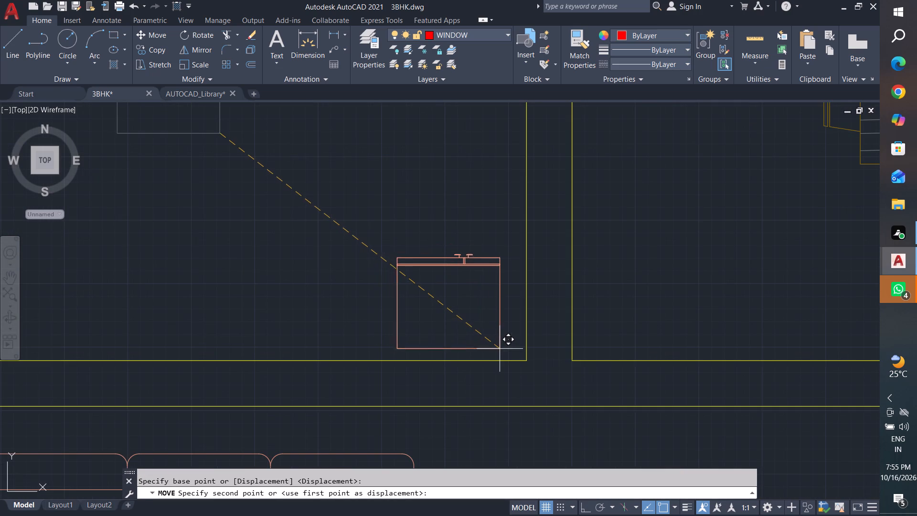
scroll(502, 351, "down", 2)
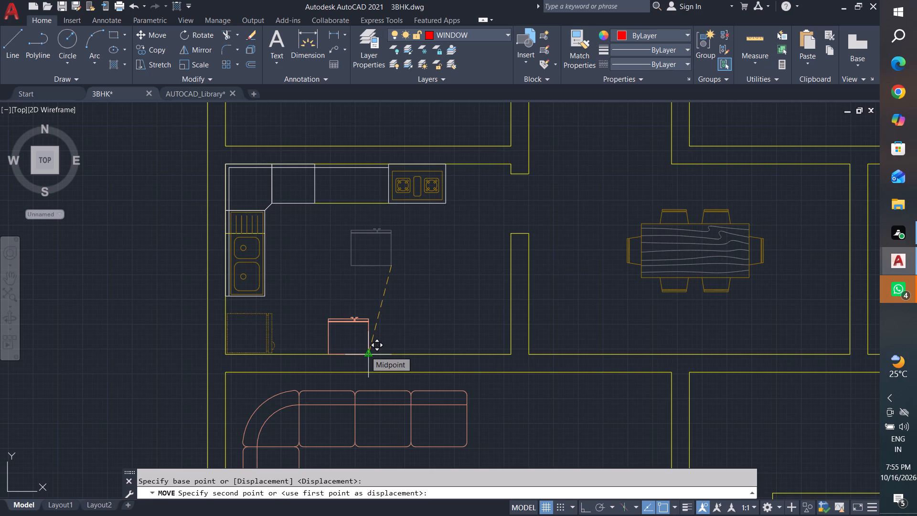
scroll(365, 351, "up", 2)
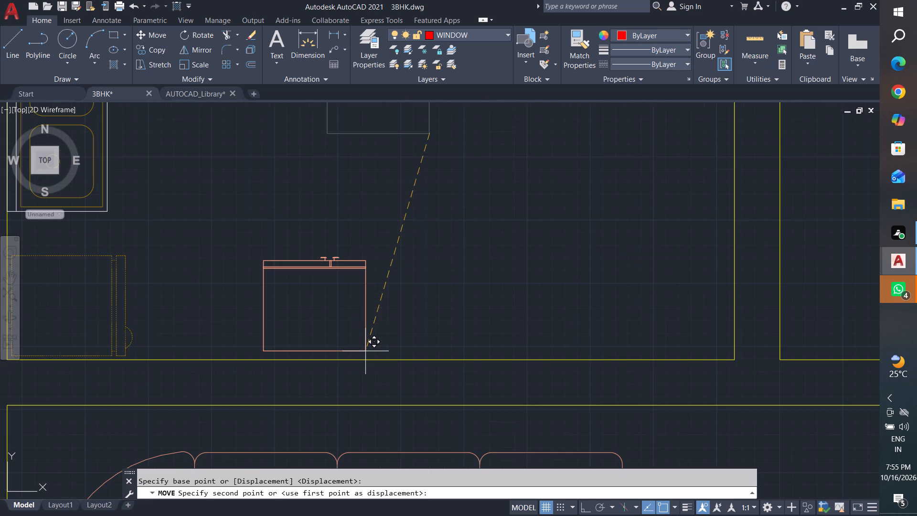
left_click(365, 351)
scroll(538, 396, "down", 2)
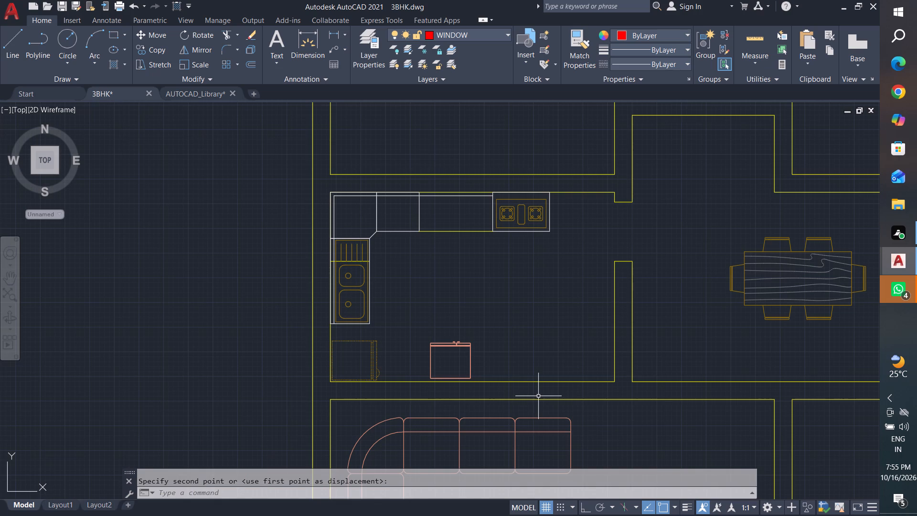
Scale the refrigerator up to about 1.15 times its size from its lower-left corner.
left_click(490, 333)
scroll(472, 361, "up", 3)
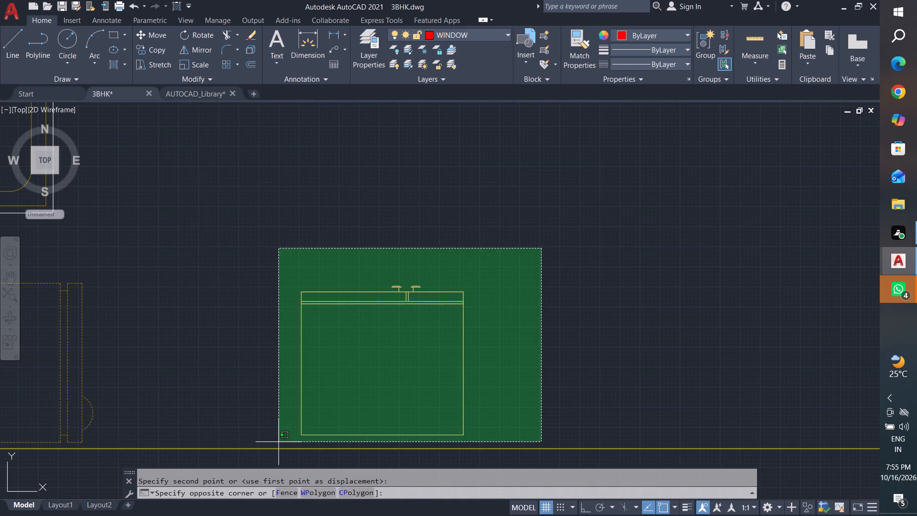
left_click(278, 442)
type("sc")
key("space")
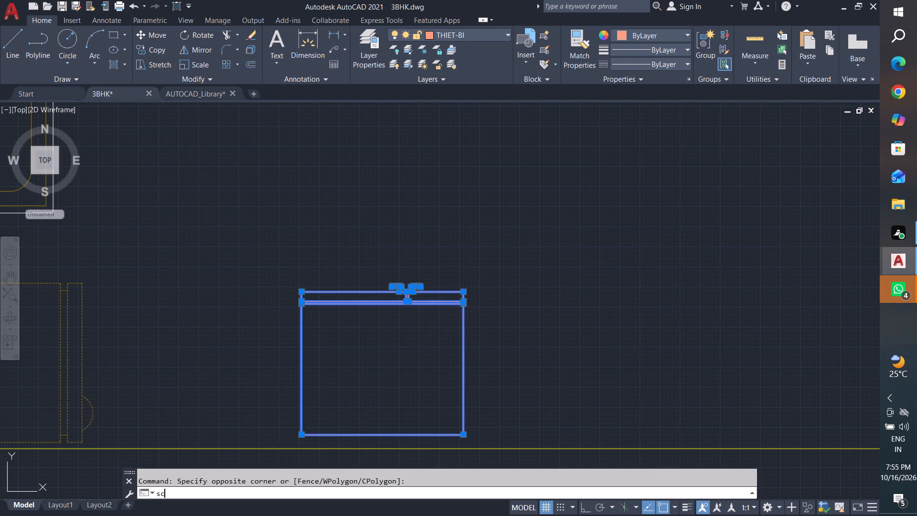
left_click(301, 437)
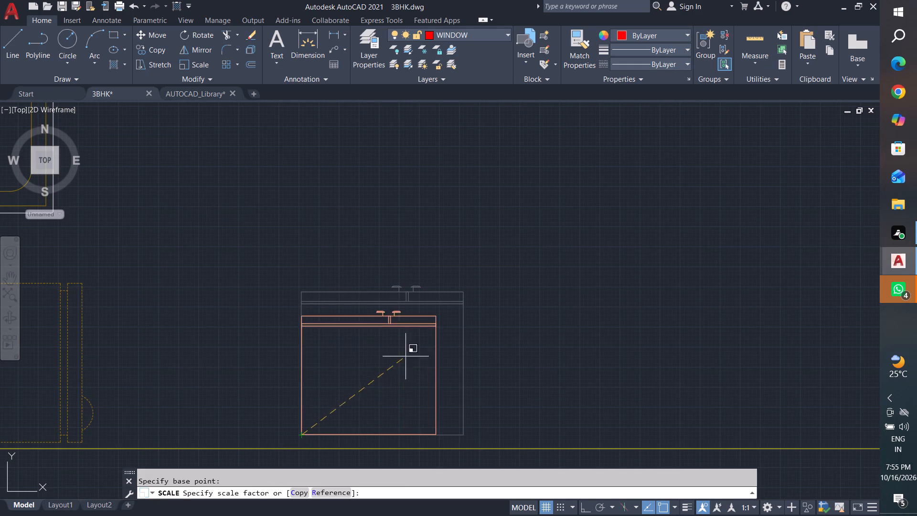
left_click(462, 356)
scroll(480, 415, "down", 1)
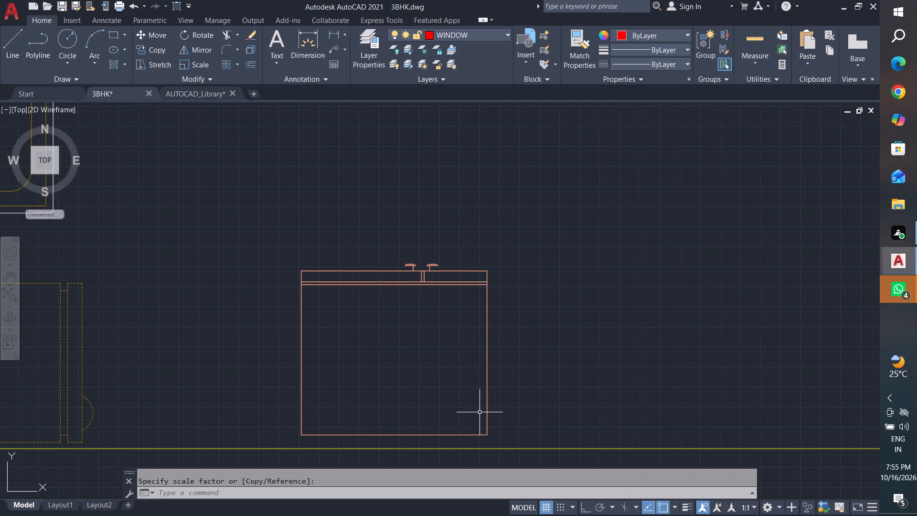
scroll(480, 415, "down", 2)
key("Escape")
key("Escape")
key("Escape")
key("Escape")
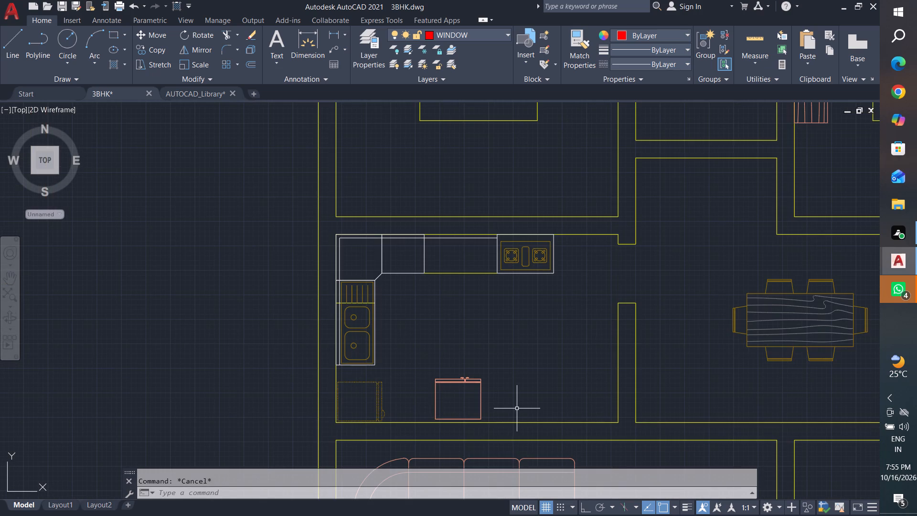
key("Escape")
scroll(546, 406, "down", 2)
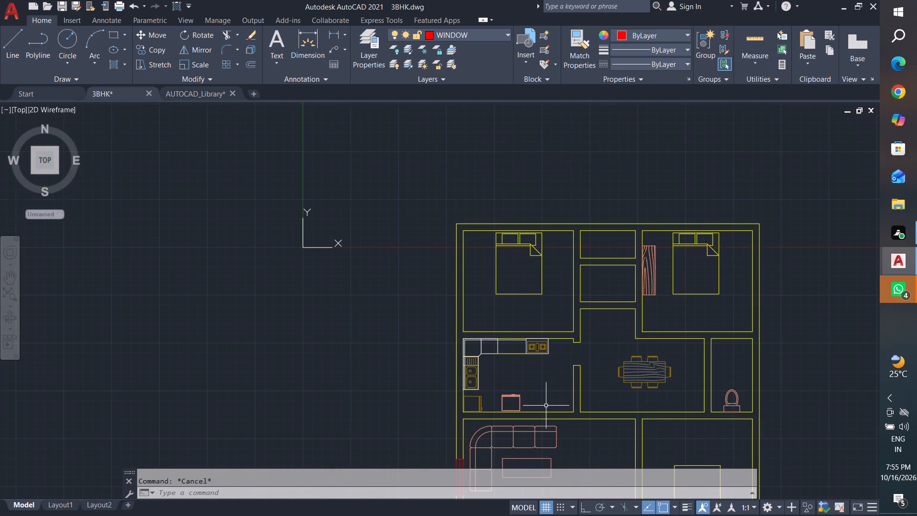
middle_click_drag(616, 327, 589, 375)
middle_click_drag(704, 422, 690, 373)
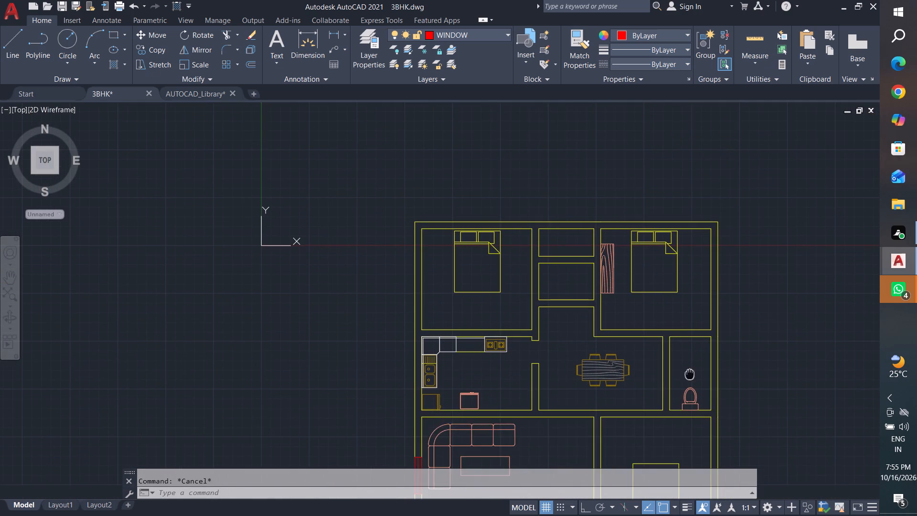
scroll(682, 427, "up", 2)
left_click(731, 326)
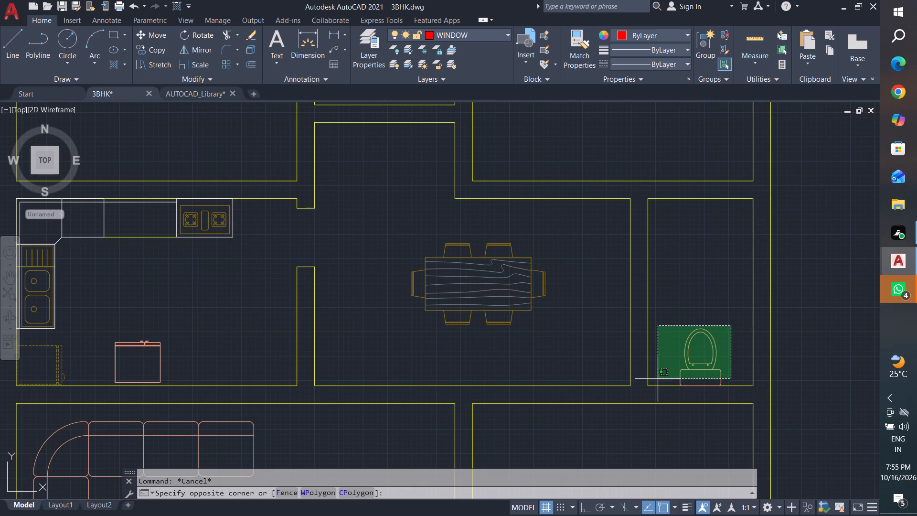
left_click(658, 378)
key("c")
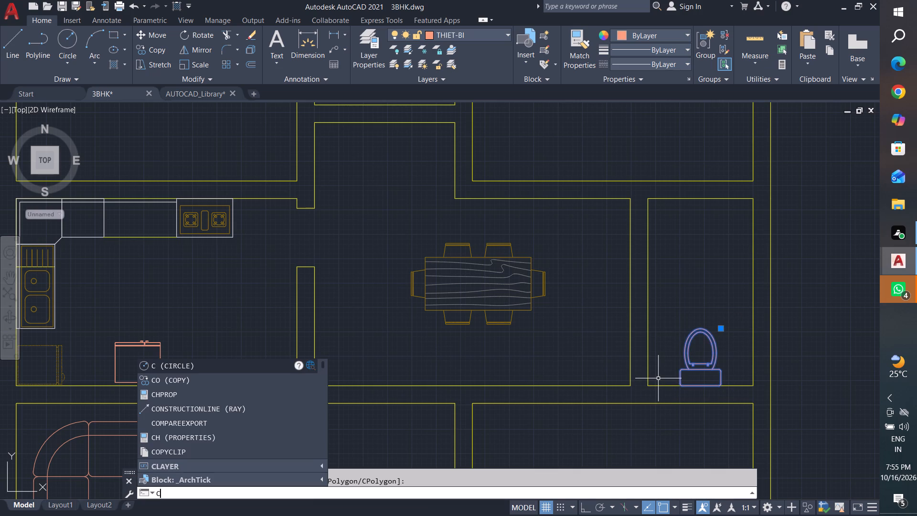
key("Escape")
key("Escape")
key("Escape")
Copy the toilet from its bottom midpoint into the lower of the two small rooms between the upper bedrooms.
left_click(732, 331)
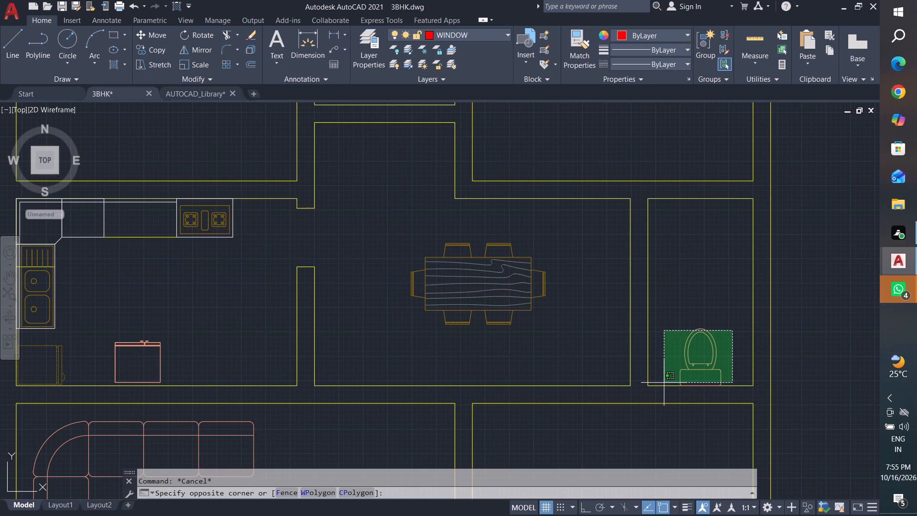
left_click(664, 383)
type("co")
key("Return")
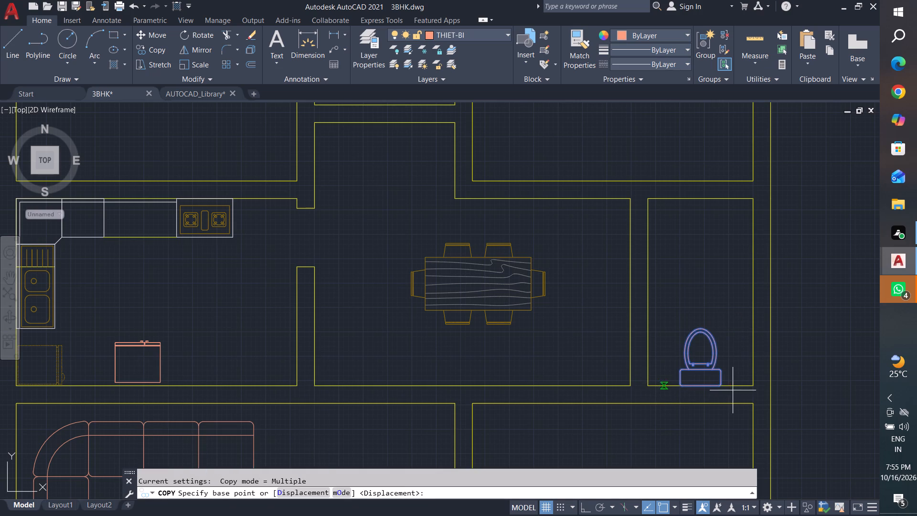
left_click(702, 385)
scroll(761, 450, "down", 3)
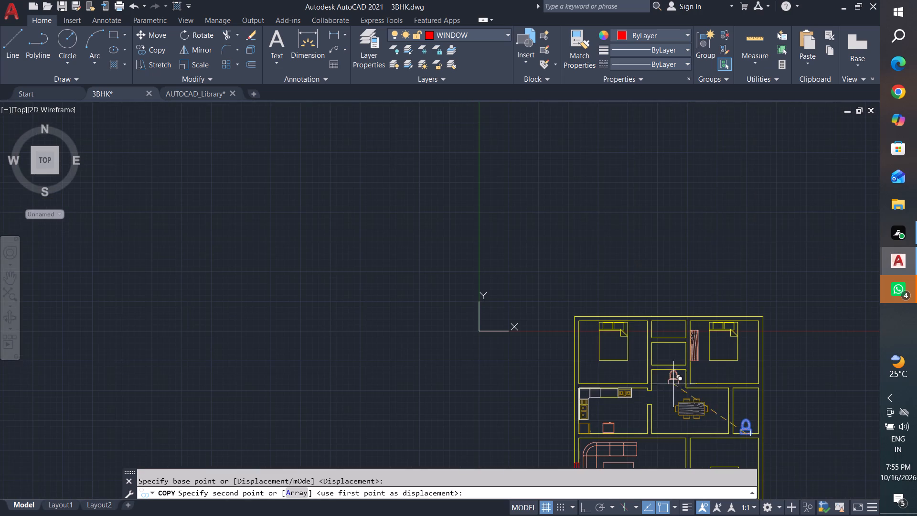
scroll(666, 361, "up", 2)
left_click(651, 360)
key("Escape")
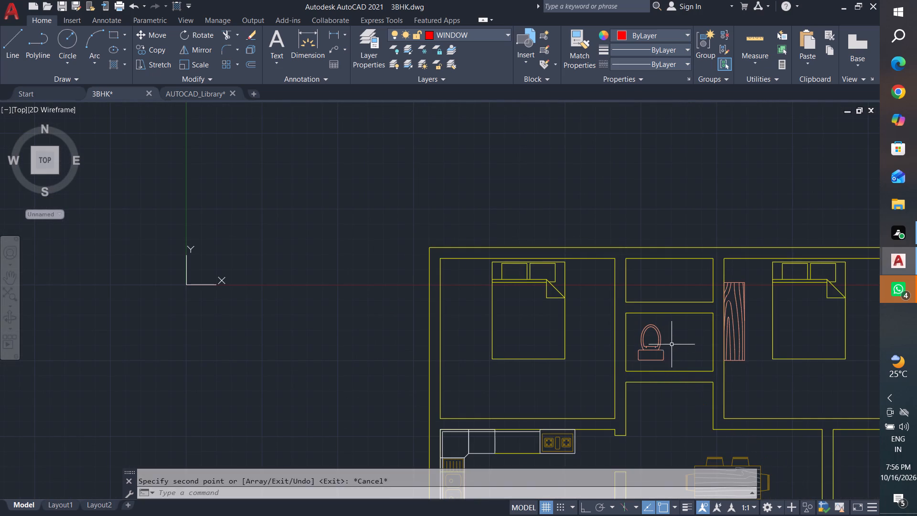
key("Escape")
key("Escape")
Rotate the toilet in the small room between the upper bedrooms by 90° about its lower-right corner, bowl facing left.
left_click(682, 323)
left_click(629, 365)
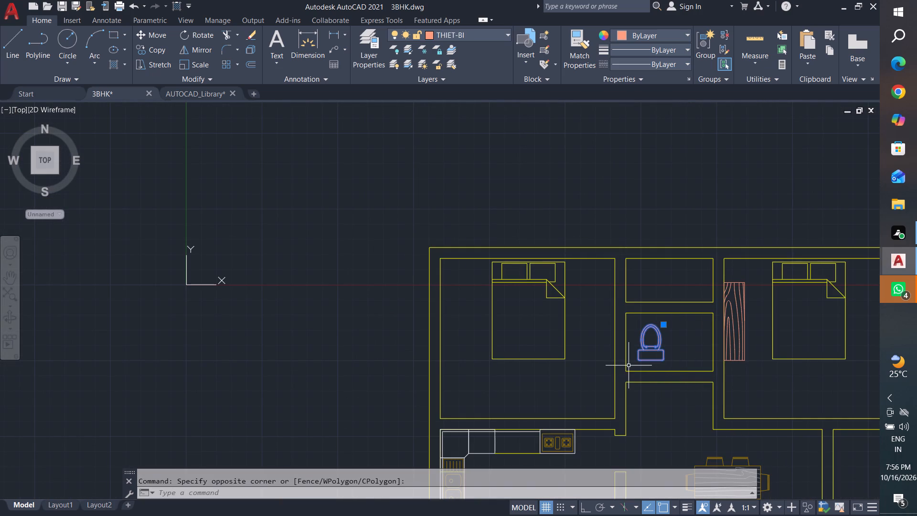
type("ro")
key("Return")
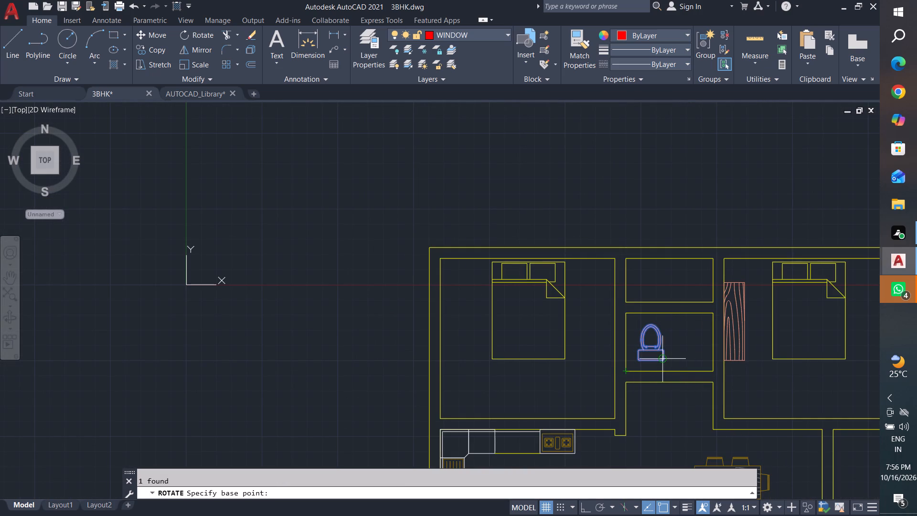
left_click(664, 362)
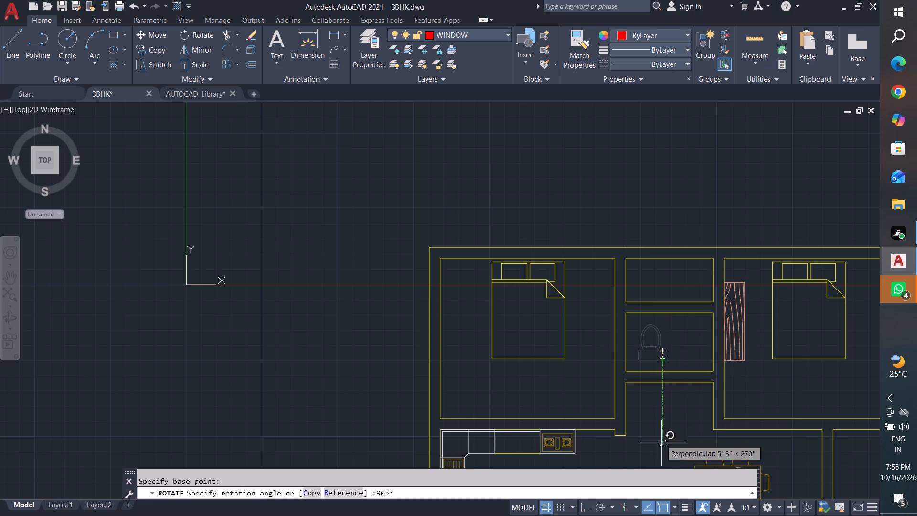
left_click(662, 328)
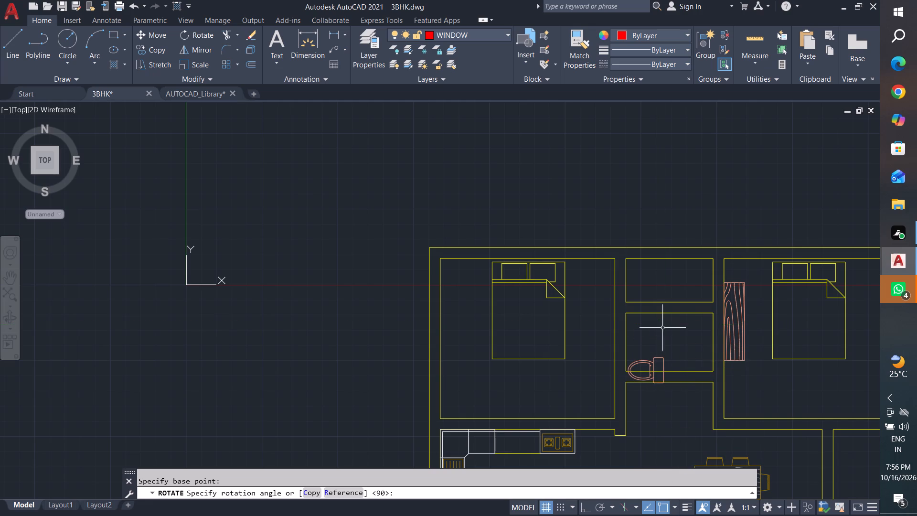
key("Escape")
key("Escape")
key("Escape")
Move the rotated toilet from the midpoint of its tank's back edge to just inside the small room's right wall.
left_click(663, 364)
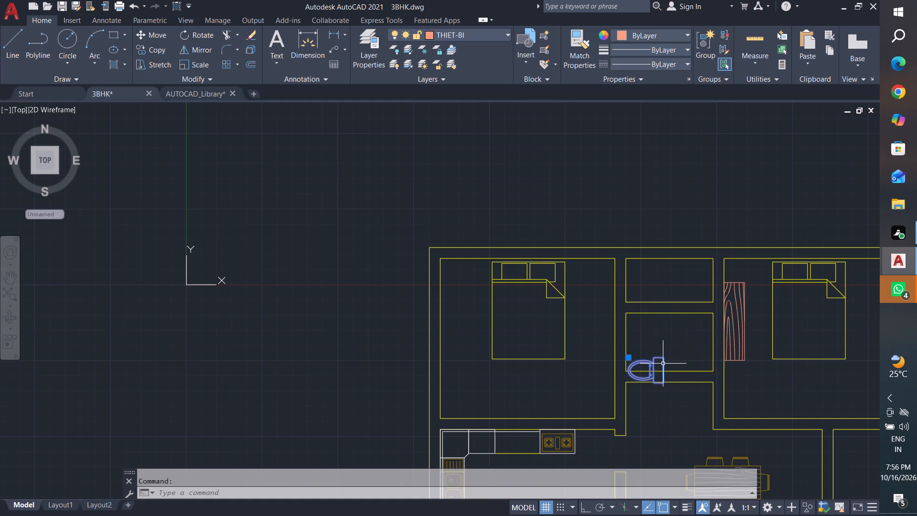
type("m")
key("space")
left_click(659, 373)
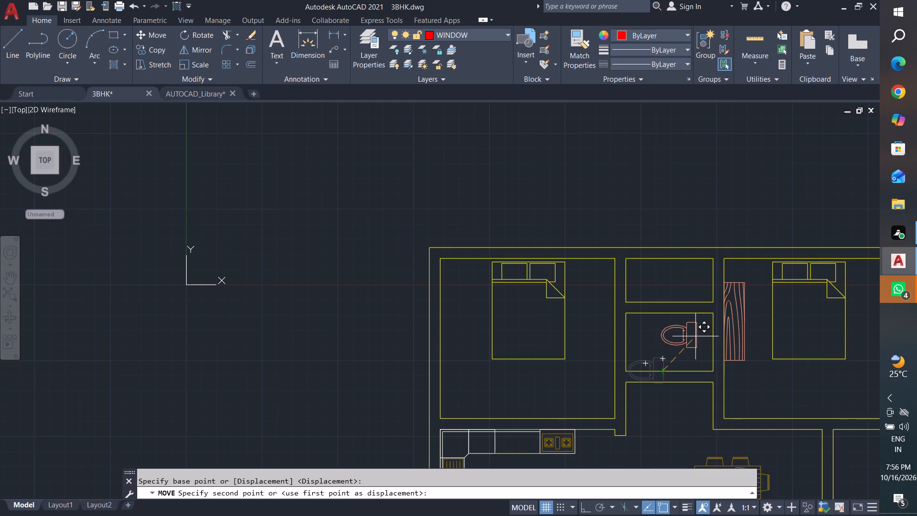
scroll(709, 343, "up", 4)
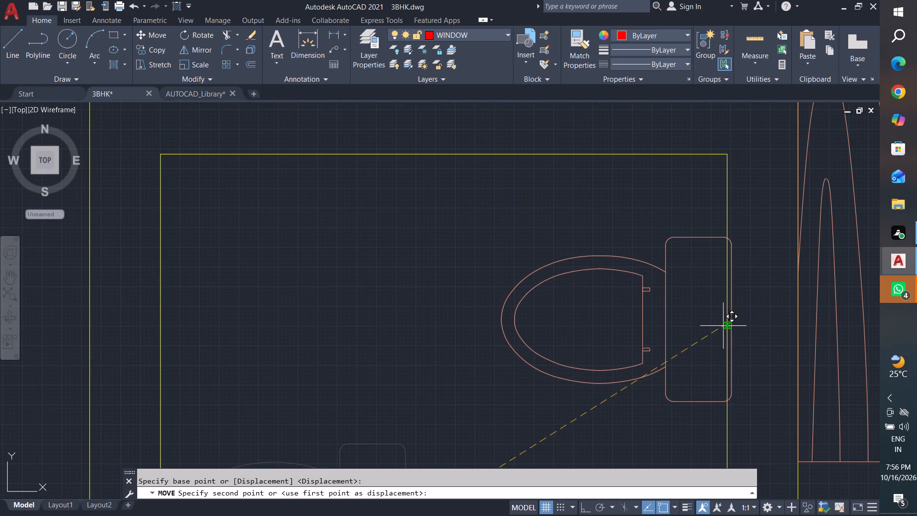
left_click(702, 350)
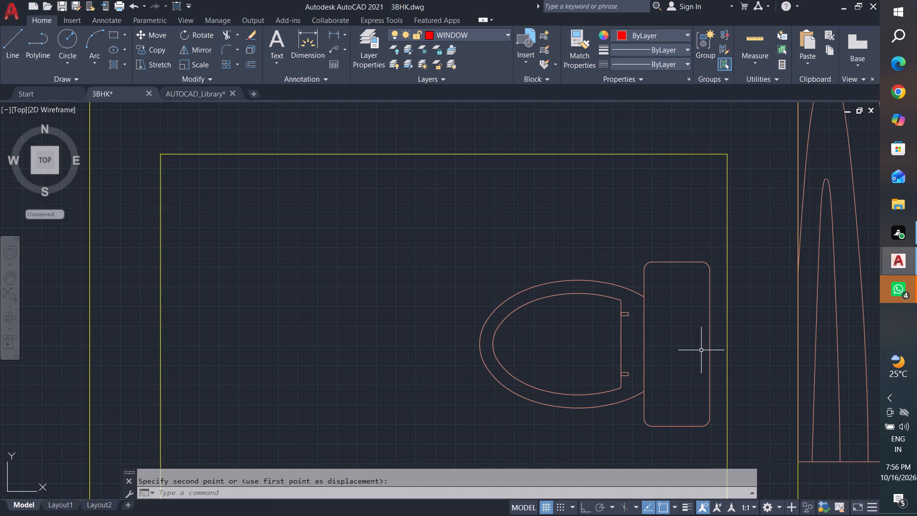
key("Escape")
With Ortho on, move the toilet horizontally about 2" closer to the small room's right wall.
left_click(719, 256)
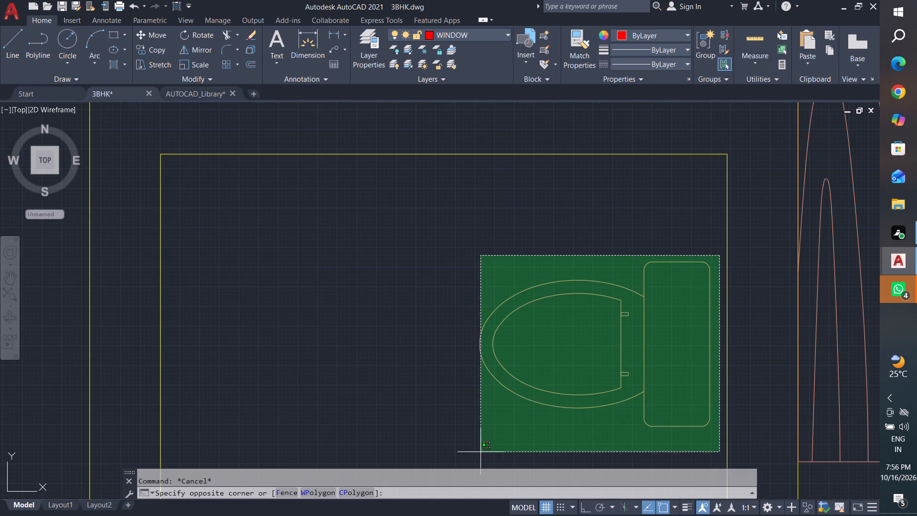
left_click(456, 440)
scroll(648, 455, "down", 3)
middle_click_drag(648, 455, 664, 367)
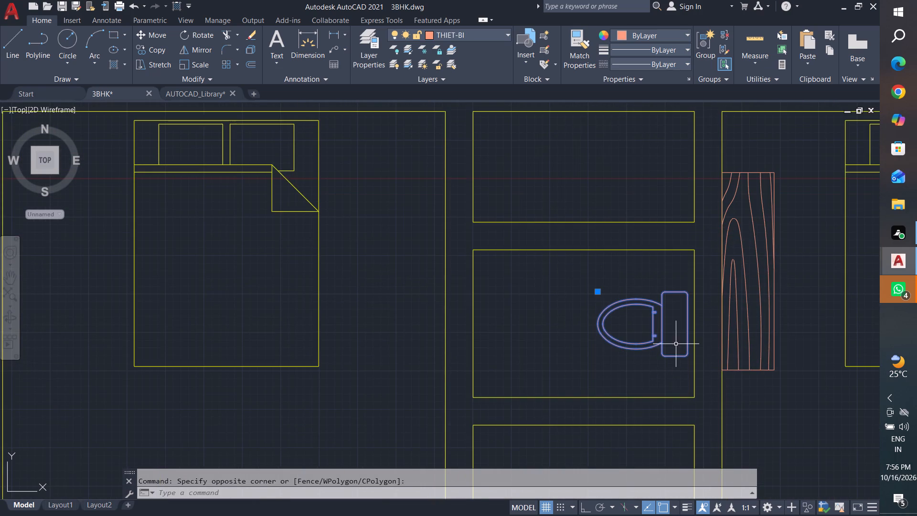
key("Escape")
key("Escape")
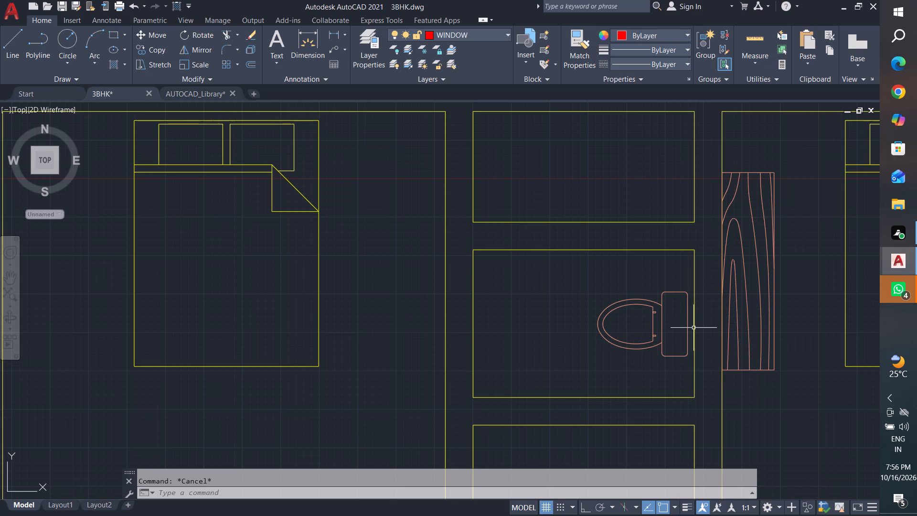
scroll(693, 328, "up", 2)
left_click(689, 297)
left_click(453, 407)
type("m")
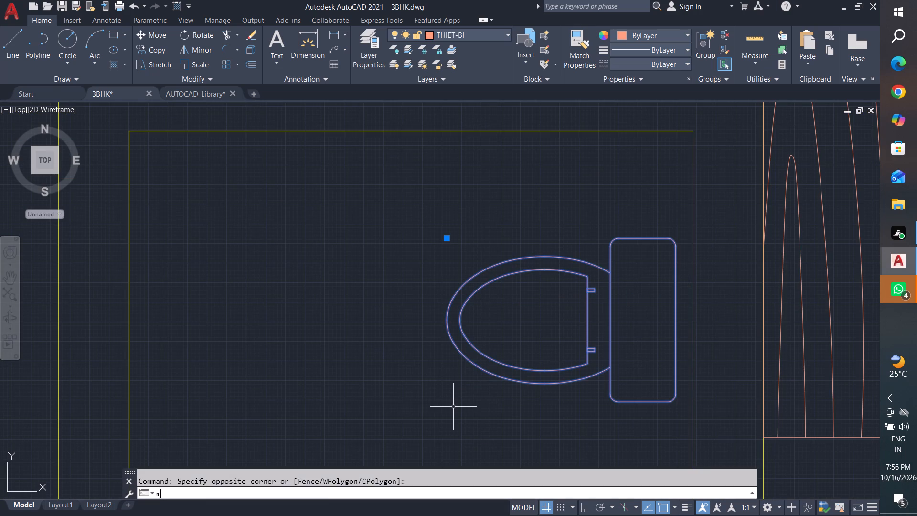
key("space")
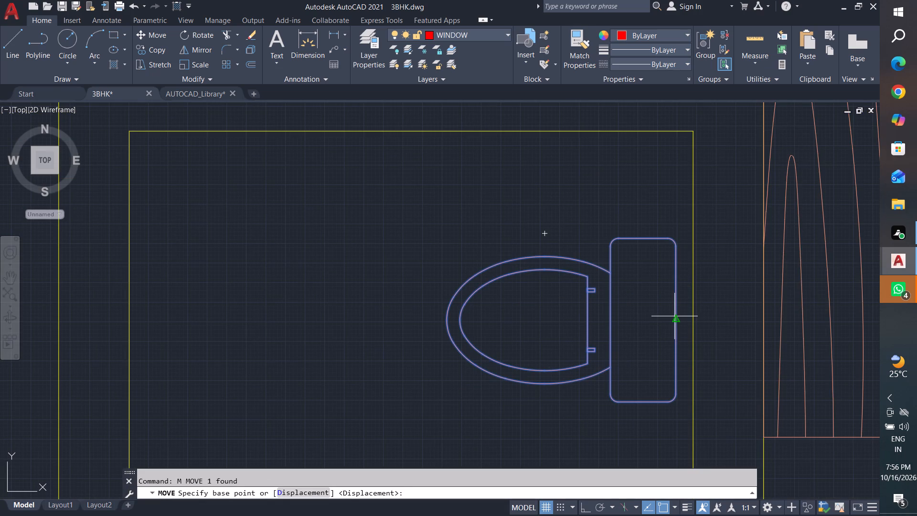
left_click(676, 319)
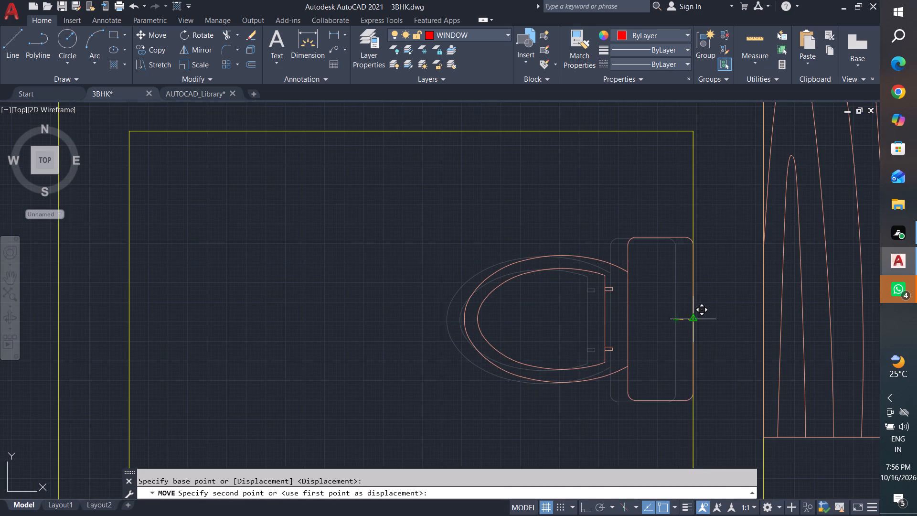
left_click(586, 511)
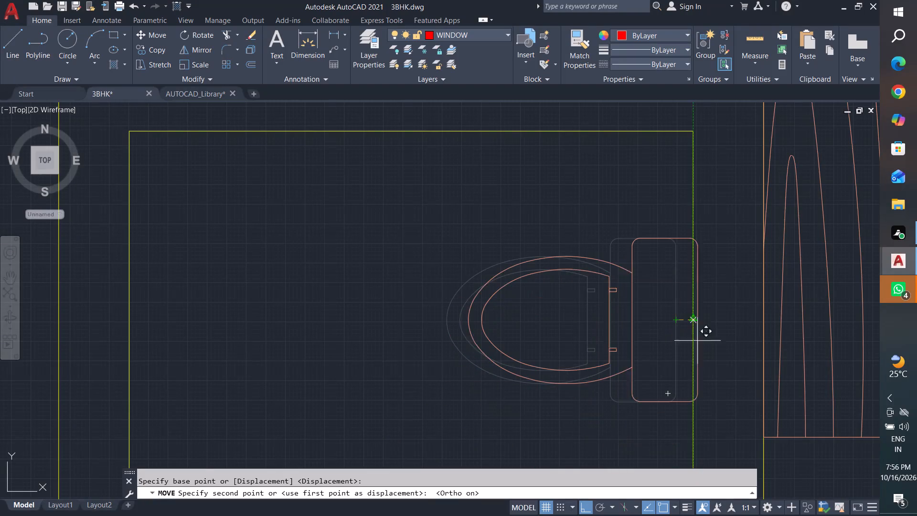
scroll(683, 322, "up", 2)
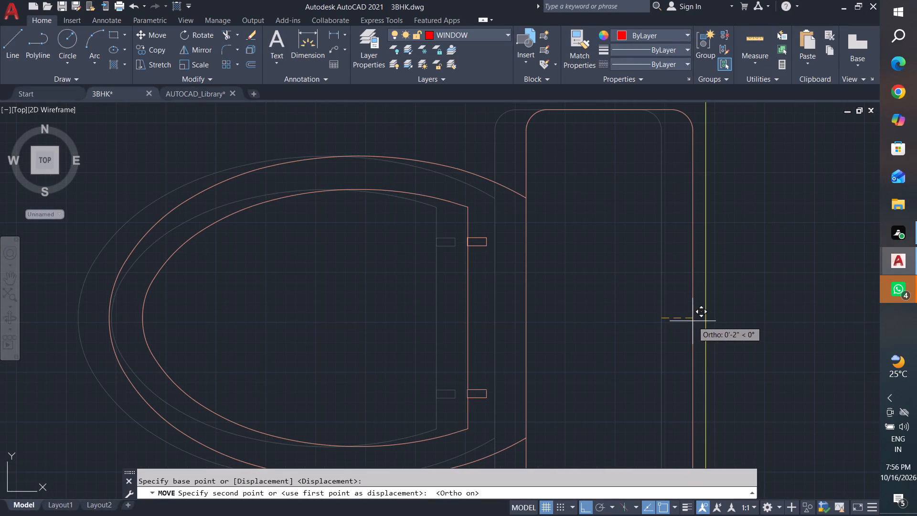
left_click(693, 321)
scroll(635, 393, "down", 4)
key("Escape")
key("Escape")
scroll(623, 422, "down", 4)
middle_click_drag(623, 422, 632, 353)
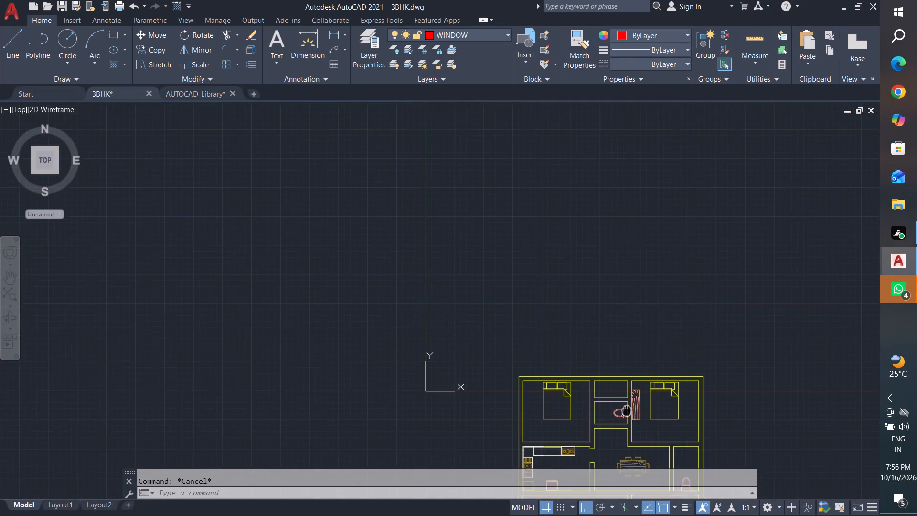
middle_click_drag(632, 353, 632, 335)
scroll(622, 340, "up", 3)
key("Escape")
key("Escape")
key("Escape")
key("Escape")
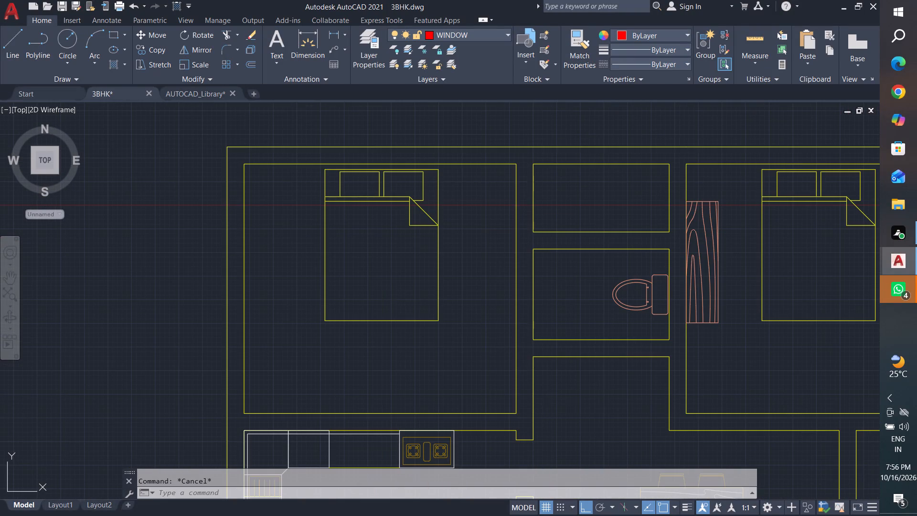
Extend both side wall lines of the passage below the toilet room up across the toilet room's bottom wall.
type("ex")
key("space")
key("space")
scroll(533, 369, "up", 1)
left_click(531, 360)
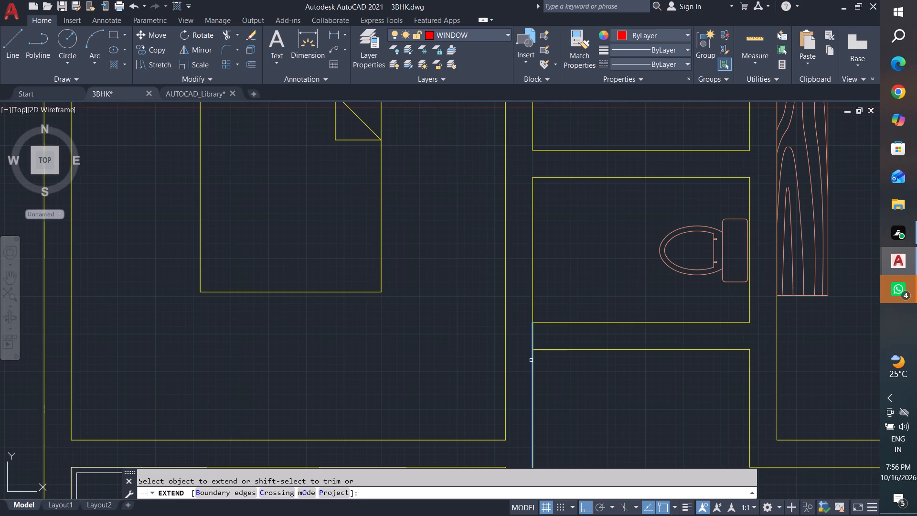
left_click(751, 363)
key("Escape")
key("Escape")
key("Escape")
Offset the passage's extended left wall line 5" to the right as a door jamb line.
type("o 5\"")
key("Return")
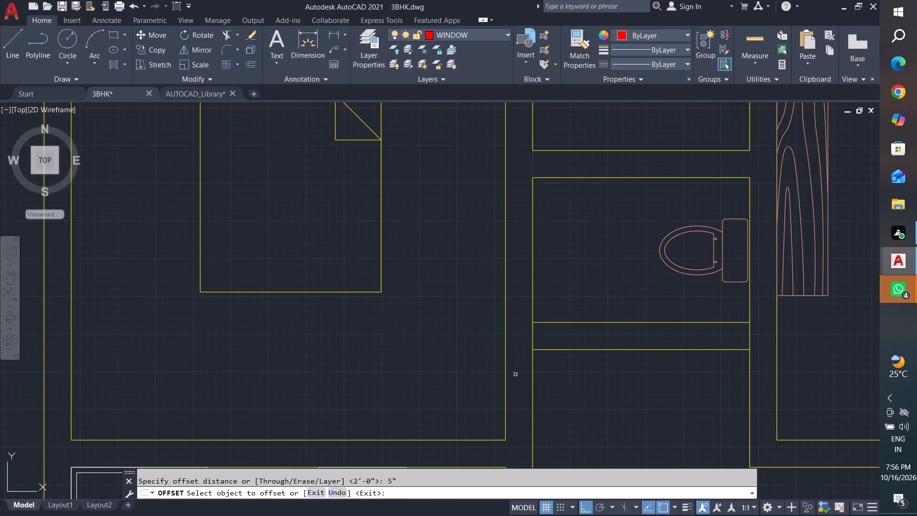
left_click(533, 380)
left_click(547, 384)
key("Escape")
key("Escape")
key("Escape")
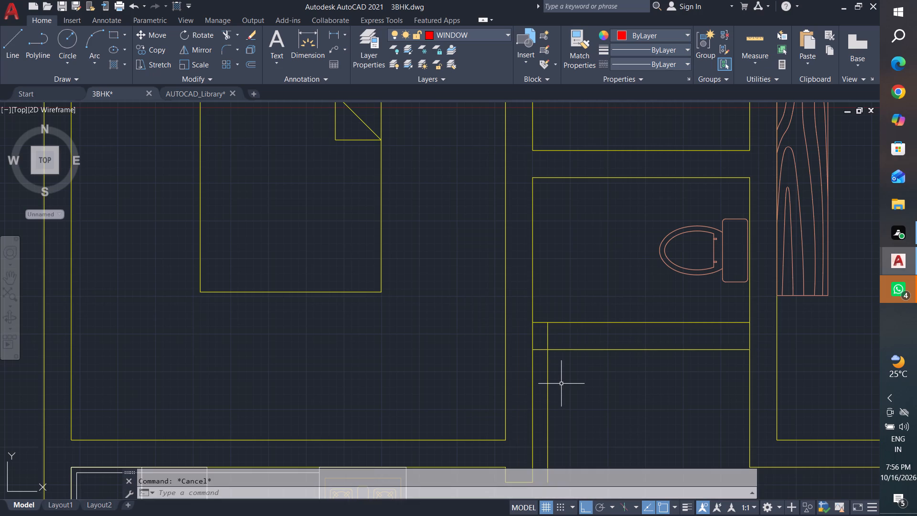
Offset the new jamb line 2' to the right for the toilet door width.
type("o")
key("space")
type("2'")
key("Return")
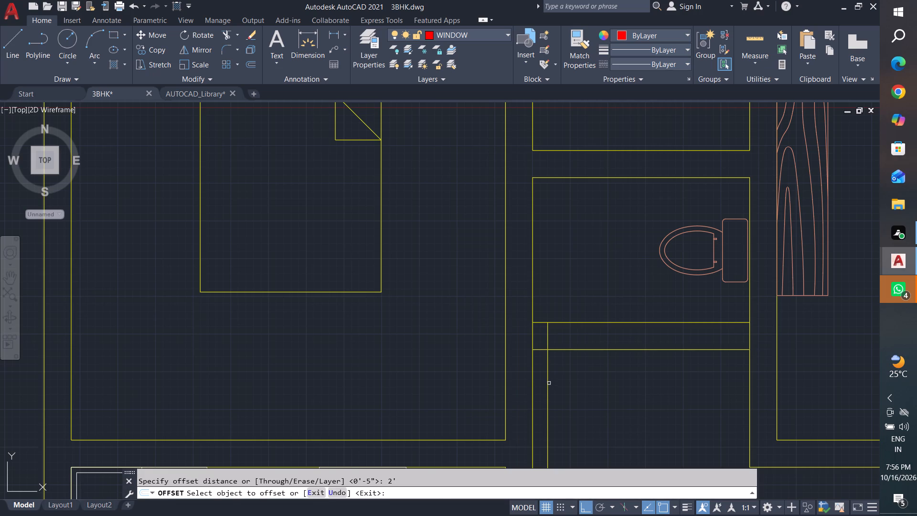
left_click(547, 383)
left_click(589, 394)
key("Escape")
key("Escape")
Trim the toilet room's bottom wall between the jamb lines and remove the leftover lines to leave a 2' door opening.
type("tr")
key("space")
key("space")
scroll(589, 394, "up", 3)
left_click(599, 370)
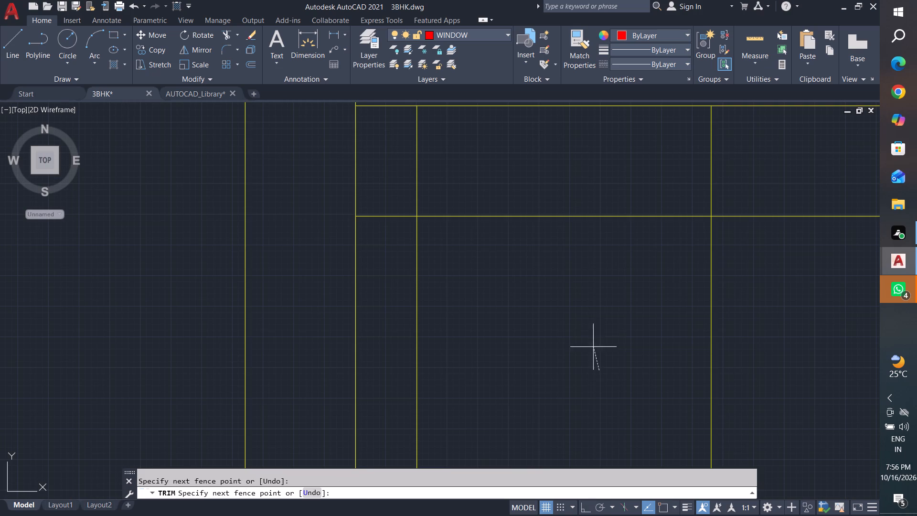
scroll(590, 370, "down", 3)
left_click(590, 271)
left_click(650, 366)
left_click(542, 379)
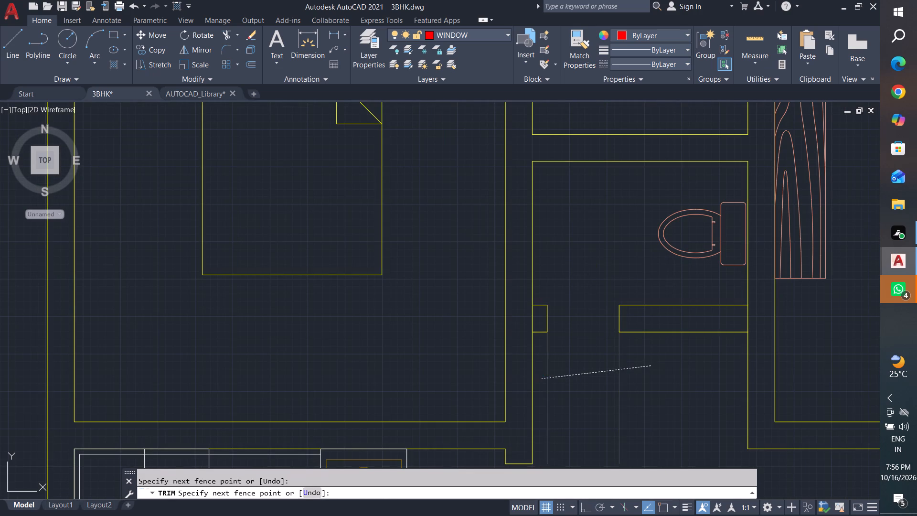
left_click(533, 322)
scroll(594, 397, "down", 3)
middle_click_drag(594, 397, 609, 335)
key("Escape")
key("Escape")
key("Escape")
key("Escape")
Extend the dining area's left wall line down to the top wall line of the living room.
middle_click_drag(613, 337, 631, 279)
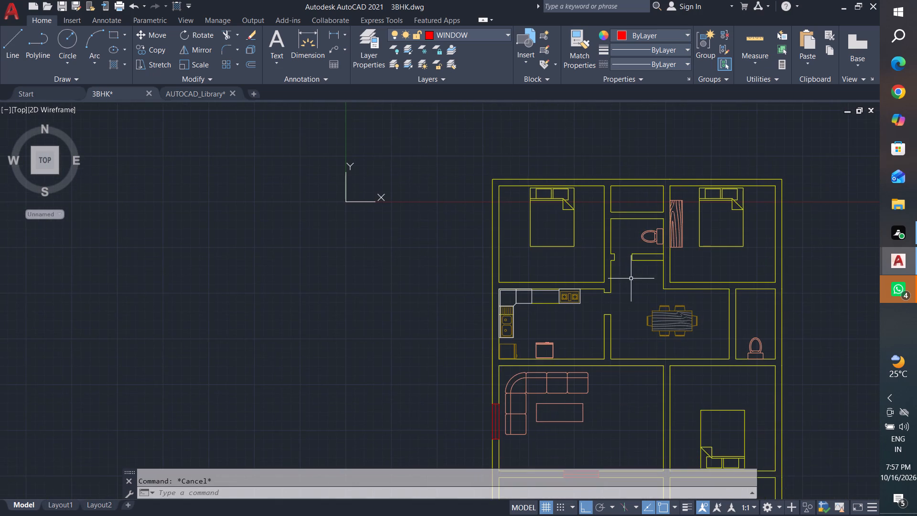
middle_click_drag(613, 425, 623, 344)
middle_click_drag(643, 324, 602, 361)
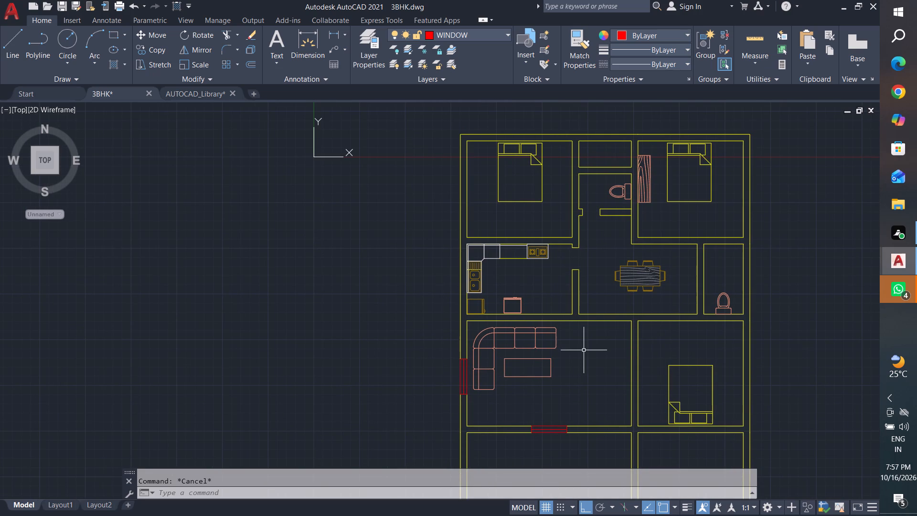
middle_click_drag(587, 369, 605, 331)
key("Escape")
key("Escape")
middle_click_drag(605, 289, 608, 339)
scroll(613, 316, "up", 1)
key("Escape")
key("Escape")
key("Escape")
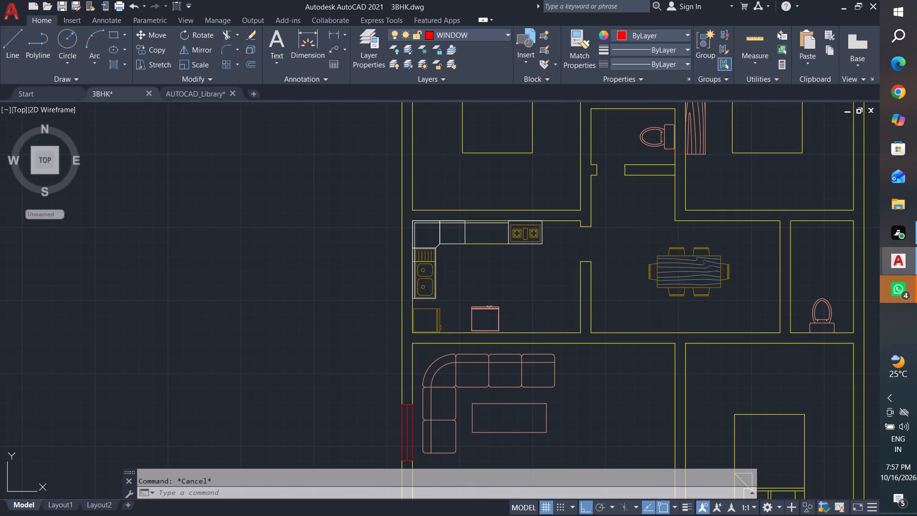
type("ex")
key("space")
key("space")
scroll(604, 324, "up", 2)
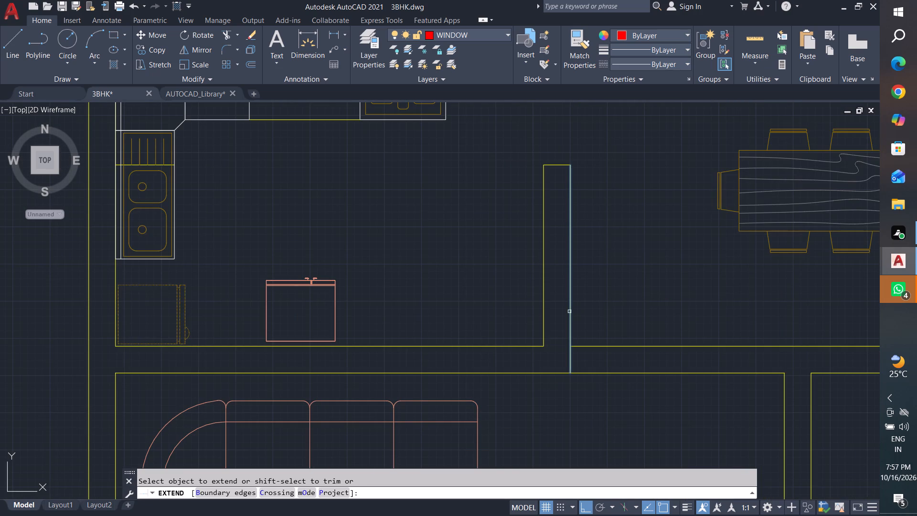
left_click(571, 312)
left_click(602, 312)
key("Escape")
key("Escape")
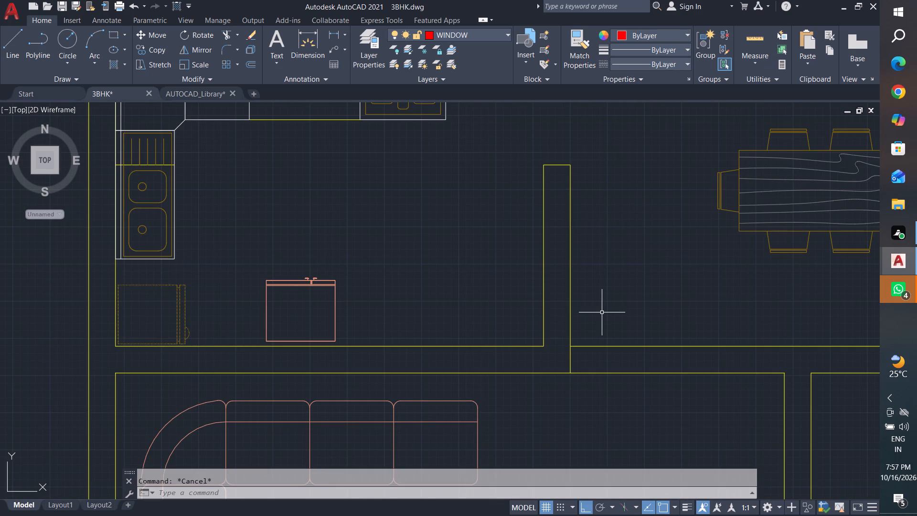
key("Escape")
Offset the dining area's extended left wall line 5" to the right as a door jamb line.
type("o")
key("space")
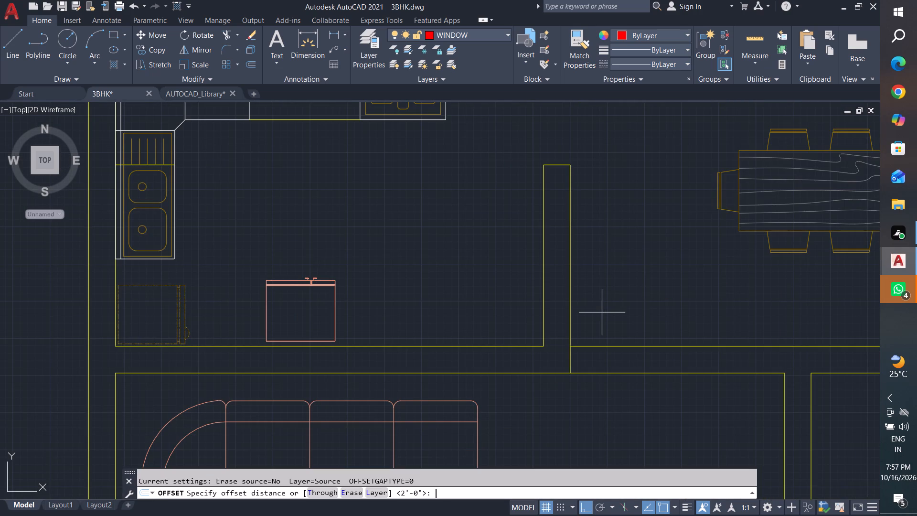
key("5")
key("shift+quotedbl")
key("Return")
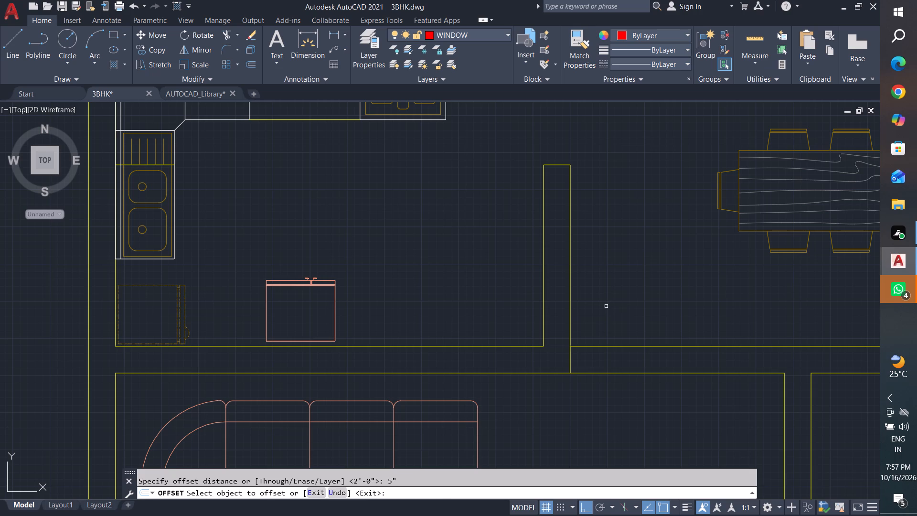
left_click(569, 362)
left_click(599, 361)
key("Escape")
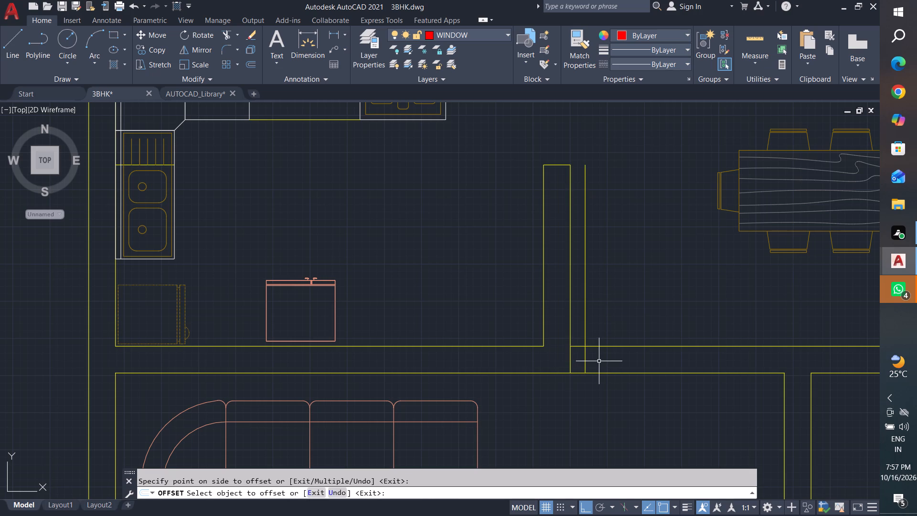
key("Escape")
key("Escape")
key("Escape")
key("Escape")
key("Escape")
key("Escape")
key("Escape")
key("Escape")
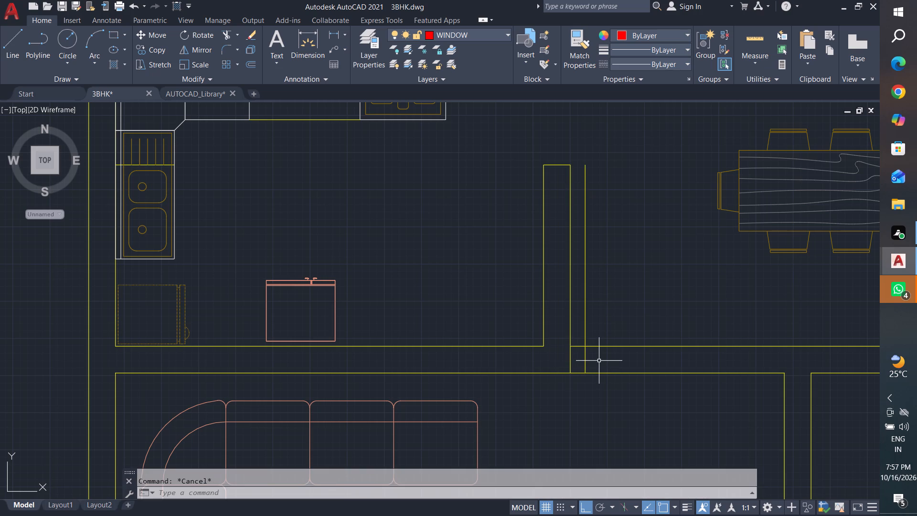
key("Escape")
key("Escape")
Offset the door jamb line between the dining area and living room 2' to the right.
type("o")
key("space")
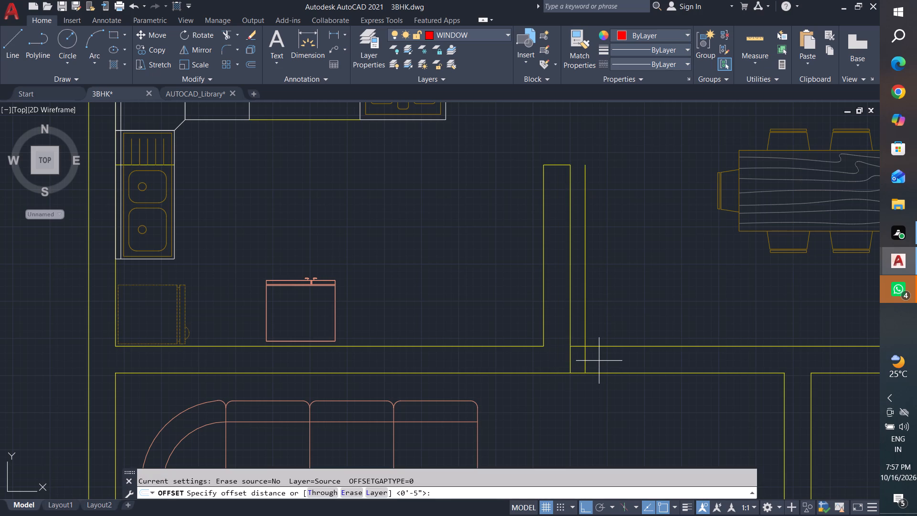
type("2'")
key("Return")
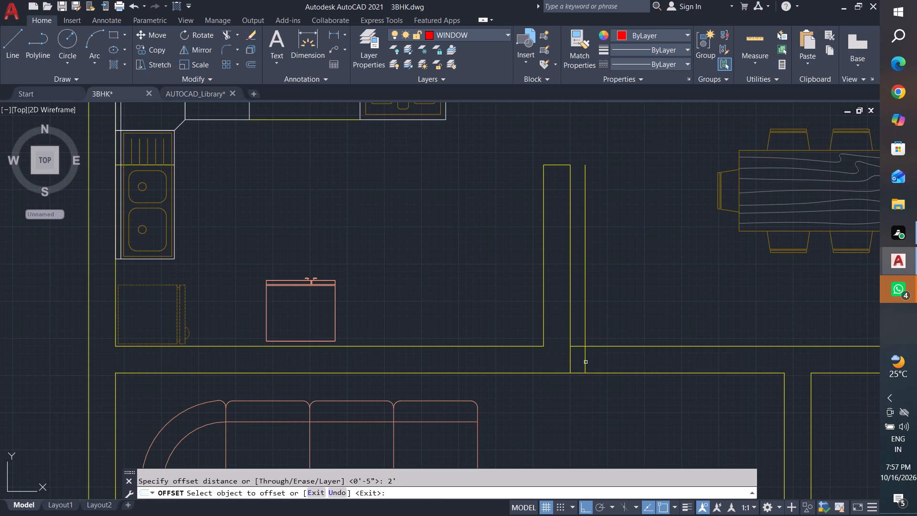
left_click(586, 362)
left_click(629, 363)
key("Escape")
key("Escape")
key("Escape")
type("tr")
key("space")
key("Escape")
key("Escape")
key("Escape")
Trim the dining–living room wall between the jamb lines and remove the leftover line pieces to leave a 2' opening.
type("tr")
key("space")
key("space")
left_click(635, 400)
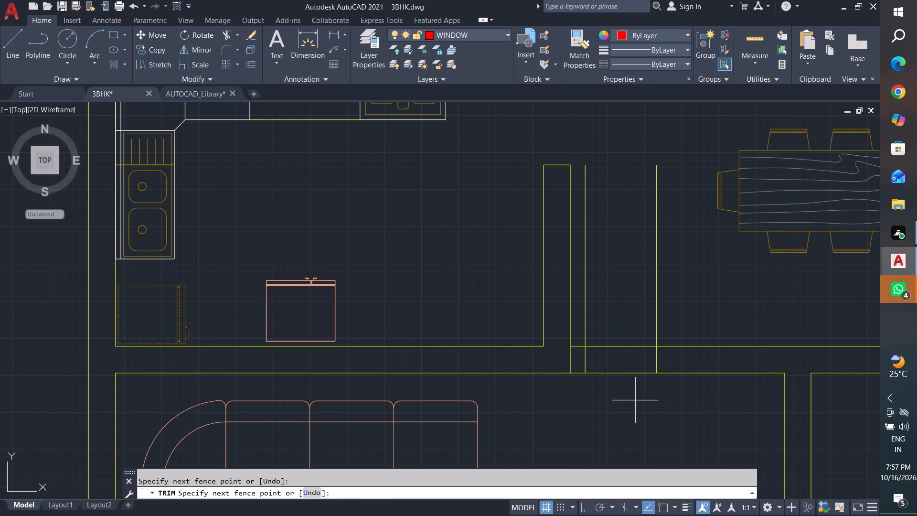
left_click(622, 263)
left_click(575, 317)
left_click(693, 304)
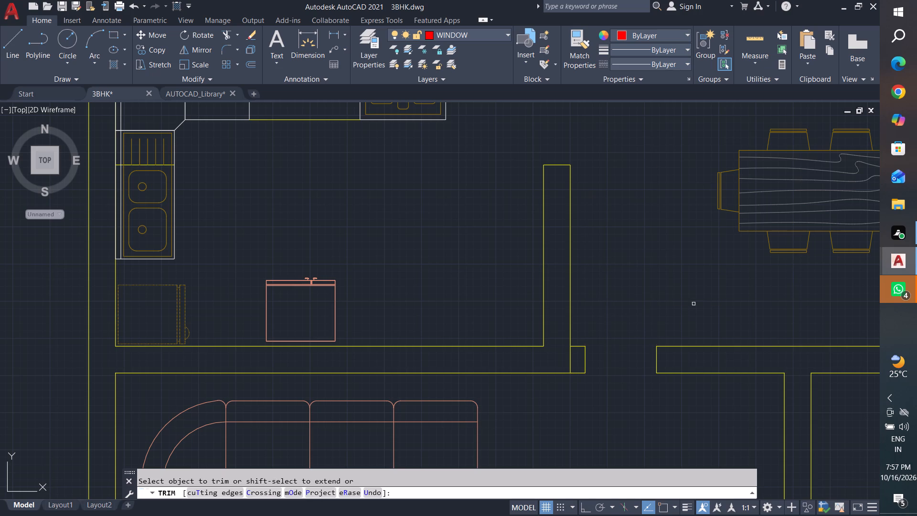
left_click(573, 360)
left_click(559, 361)
scroll(618, 409, "down", 1)
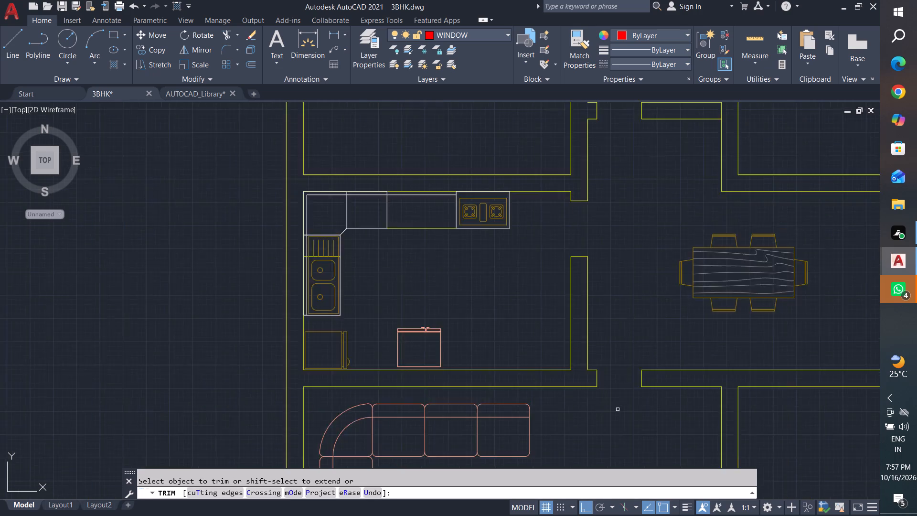
scroll(618, 409, "down", 1)
middle_click_drag(618, 409, 628, 315)
key("Escape")
key("Escape")
key("Escape")
middle_click_drag(626, 340, 629, 290)
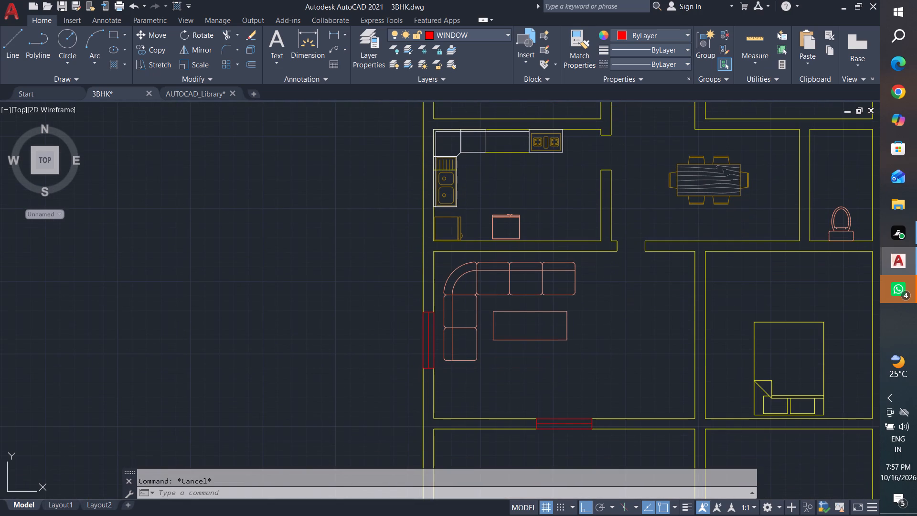
key("Escape")
key("Escape")
key("Escape")
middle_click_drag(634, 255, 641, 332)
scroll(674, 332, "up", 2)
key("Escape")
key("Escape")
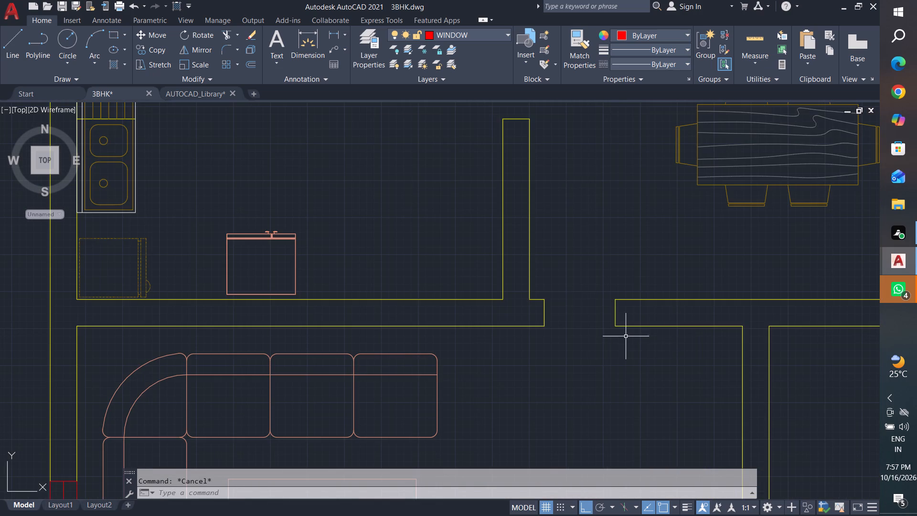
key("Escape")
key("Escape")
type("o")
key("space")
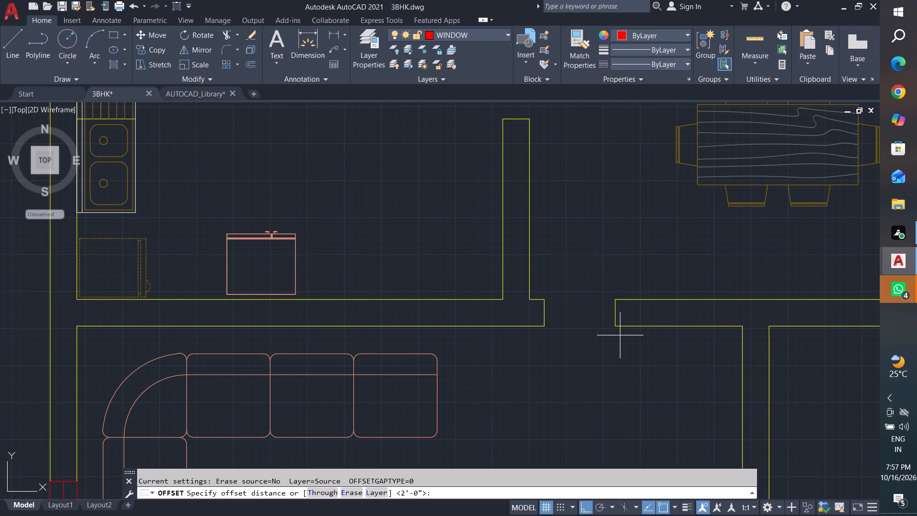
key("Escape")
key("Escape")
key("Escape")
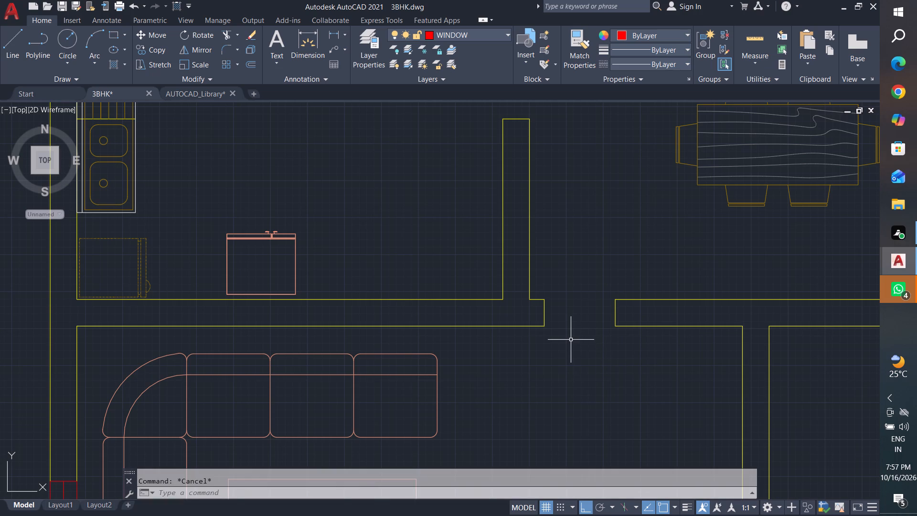
Offset the left jamb of the dining–living room opening 3' to the right.
key("o")
key("space")
key("3")
key("apostrophe")
key("Return")
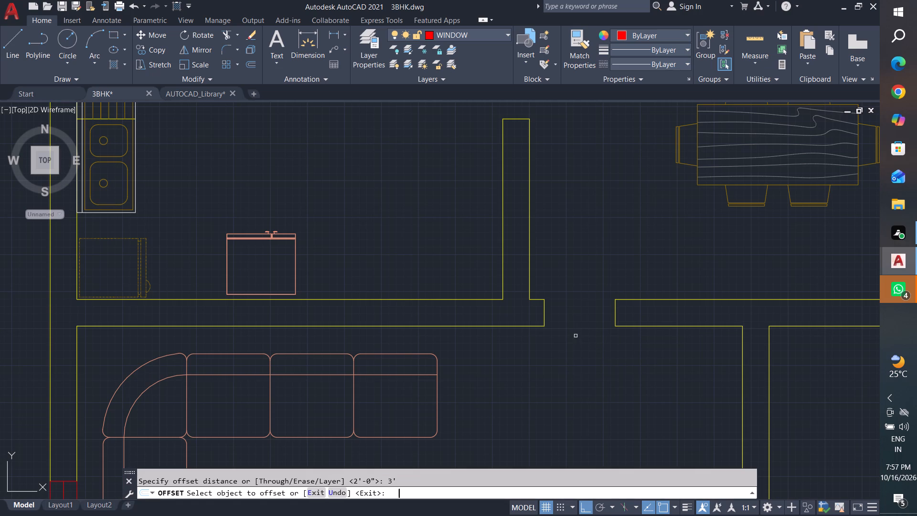
left_click(545, 312)
left_click(587, 322)
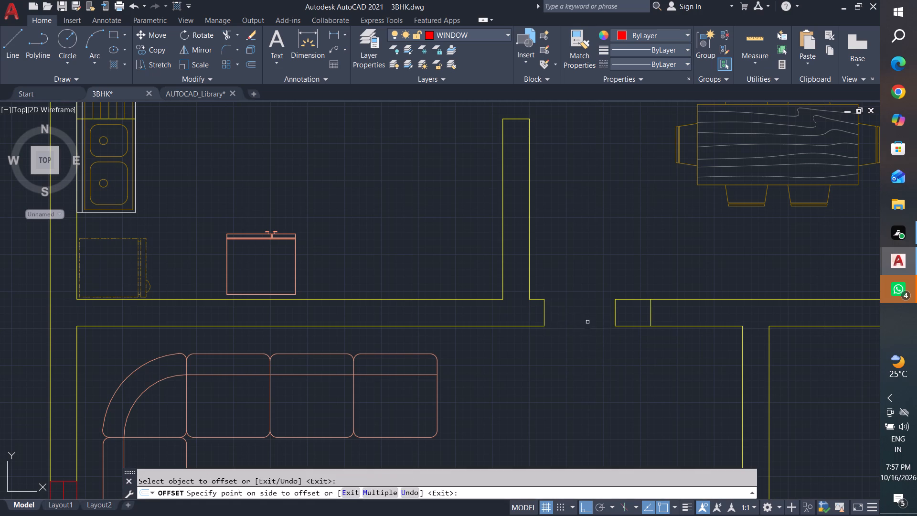
key("Escape")
key("Escape")
key("Escape")
Trim the wall lines and old jamb up to the new jamb line to widen the dining–living room opening to 3'.
type("tr")
key("space")
key("space")
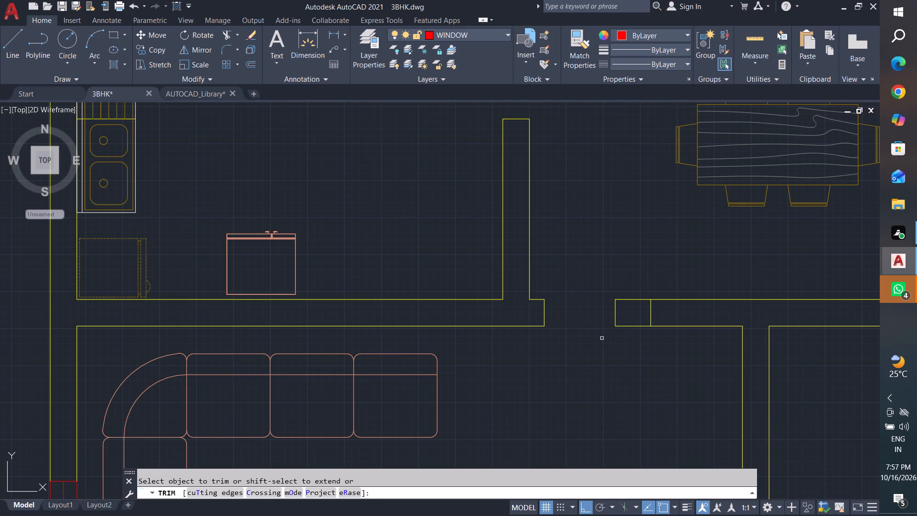
left_click(643, 349)
left_click(639, 259)
left_click_drag(629, 291, 628, 296)
left_click(600, 351)
scroll(573, 397, "down", 2)
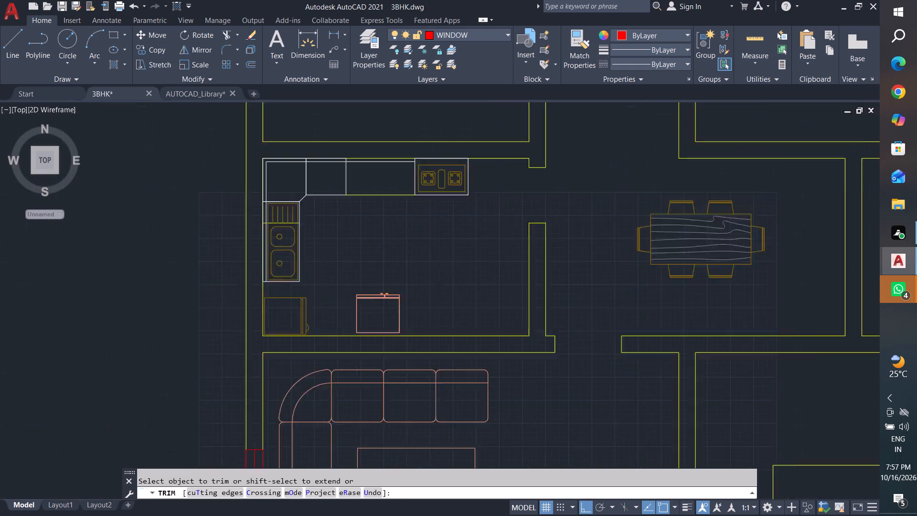
scroll(573, 397, "down", 2)
middle_click_drag(573, 397, 597, 310)
key("Escape")
key("Escape")
middle_click_drag(595, 337, 602, 284)
key("Escape")
key("Escape")
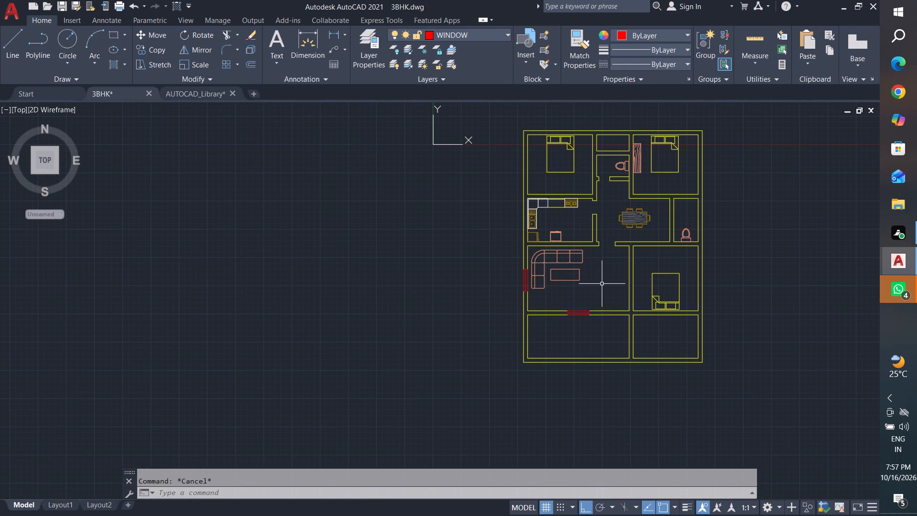
key("Escape")
key("Escape")
Draw two vertical lines from the lower jamb corners of the dining–living room opening down across the living room's bottom wall.
left_click(16, 49)
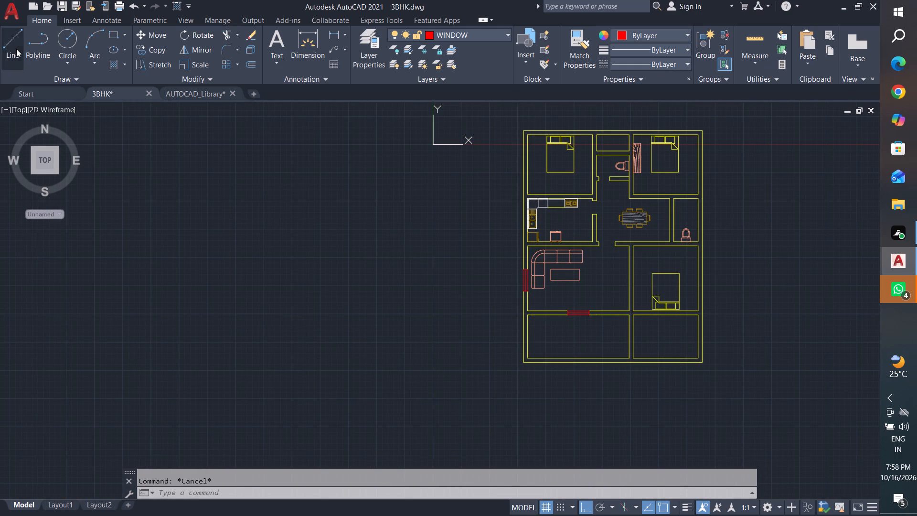
scroll(600, 256, "up", 1)
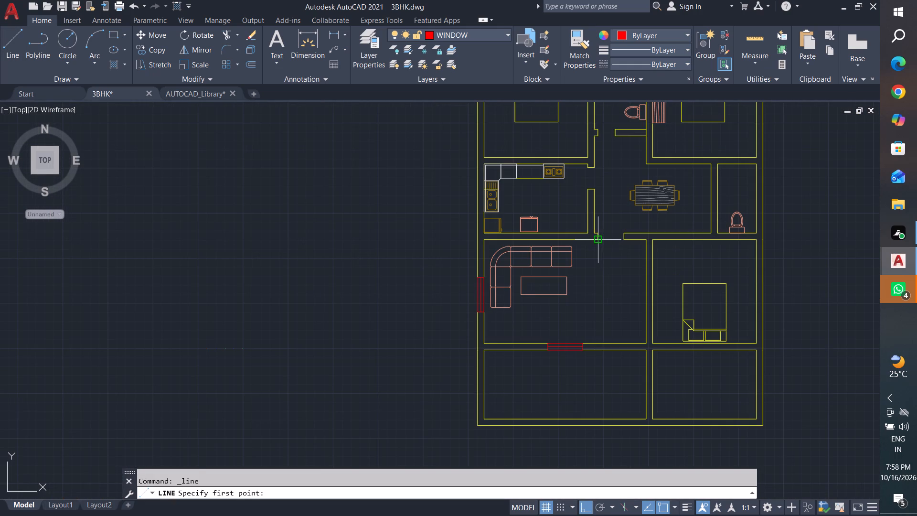
scroll(599, 240, "up", 4)
left_click(583, 232)
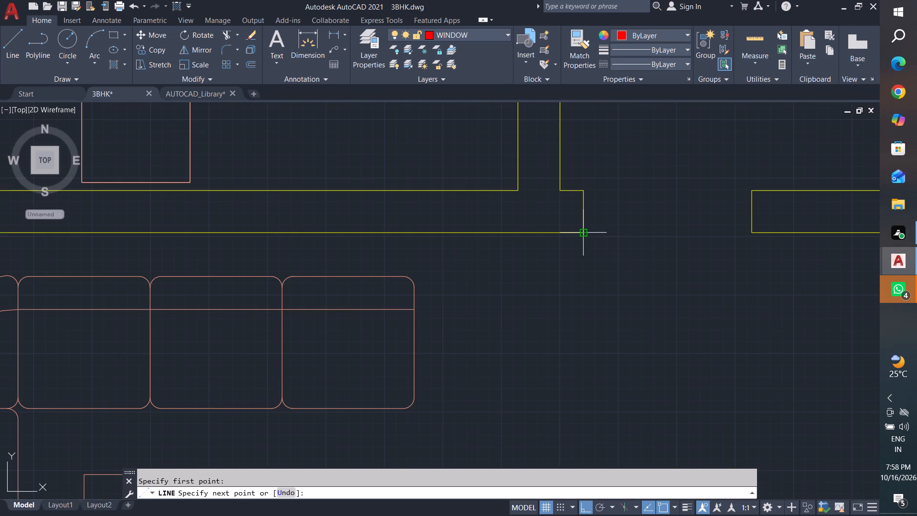
scroll(583, 232, "down", 3)
left_click(584, 440)
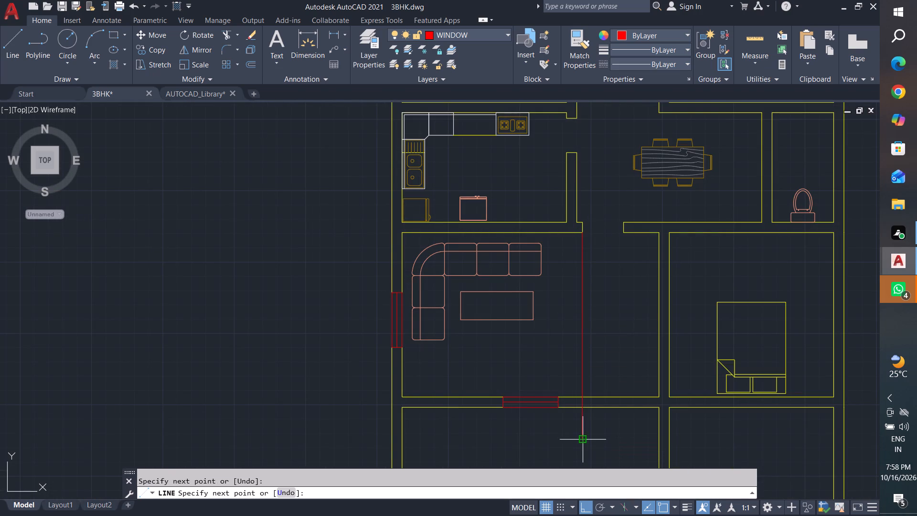
key("Escape")
key("space")
left_click(624, 232)
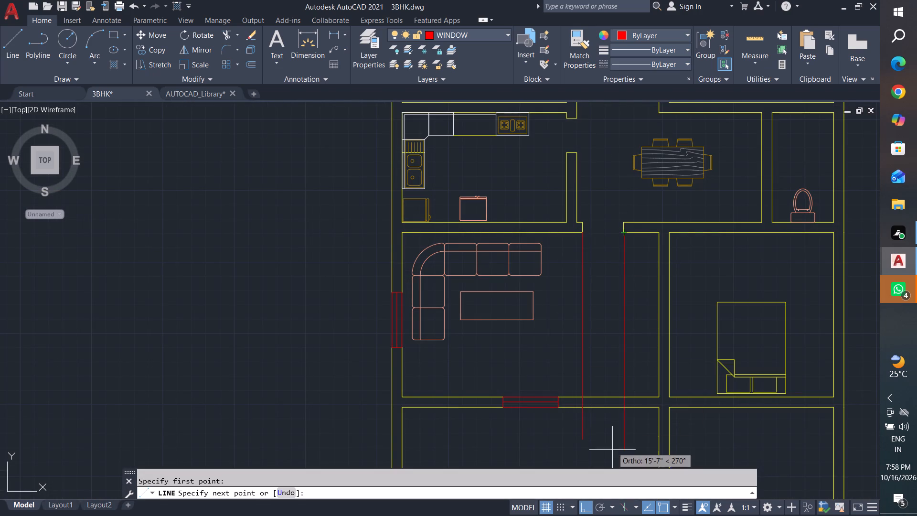
left_click(624, 429)
key("Escape")
key("Escape")
key("Escape")
key("Escape")
Trim the living room's bottom wall between the two vertical lines and cut away their excess to leave a door opening.
type("tr")
key("space")
key("space")
scroll(624, 427, "up", 2)
left_click(679, 399)
left_click(464, 400)
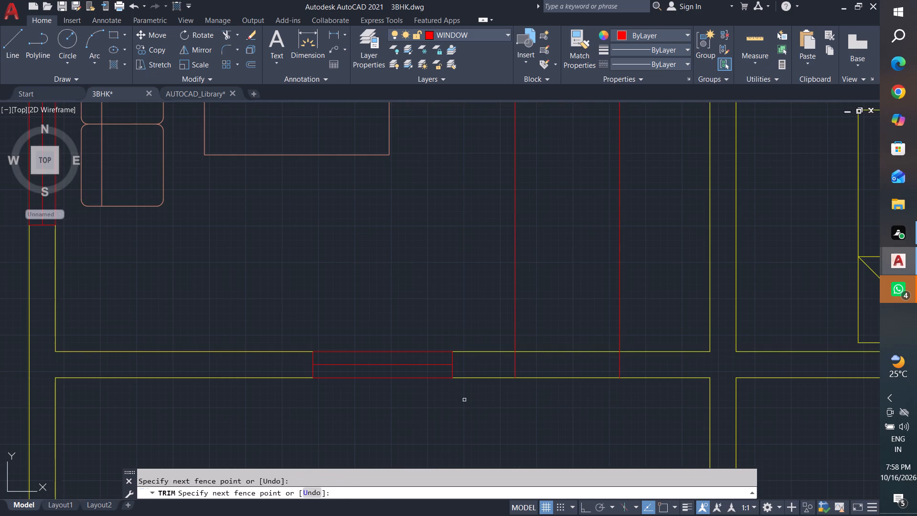
left_click(539, 408)
left_click(566, 299)
left_click(451, 307)
left_click(671, 289)
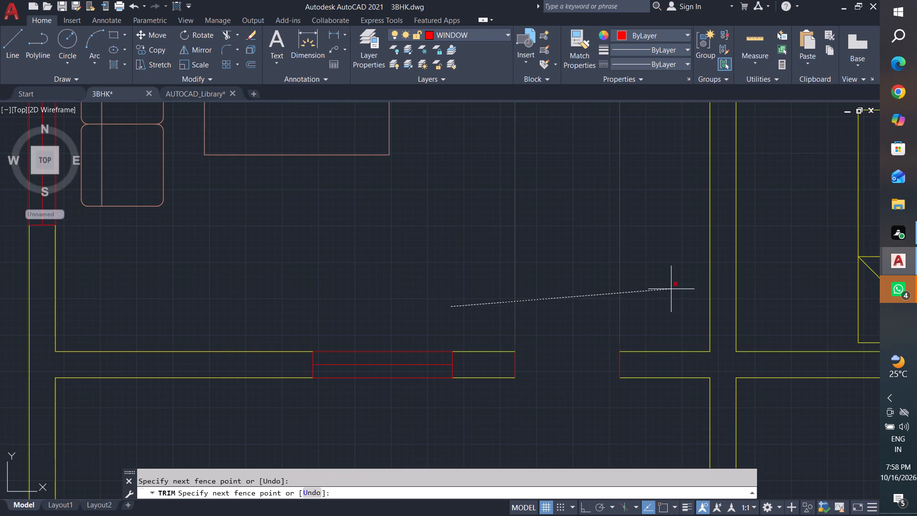
scroll(615, 376, "down", 3)
middle_click_drag(620, 401, 603, 387)
key("Escape")
key("Escape")
Move the two red jamb lines of the living room's bottom wall opening to the WALL layer.
scroll(599, 363, "up", 3)
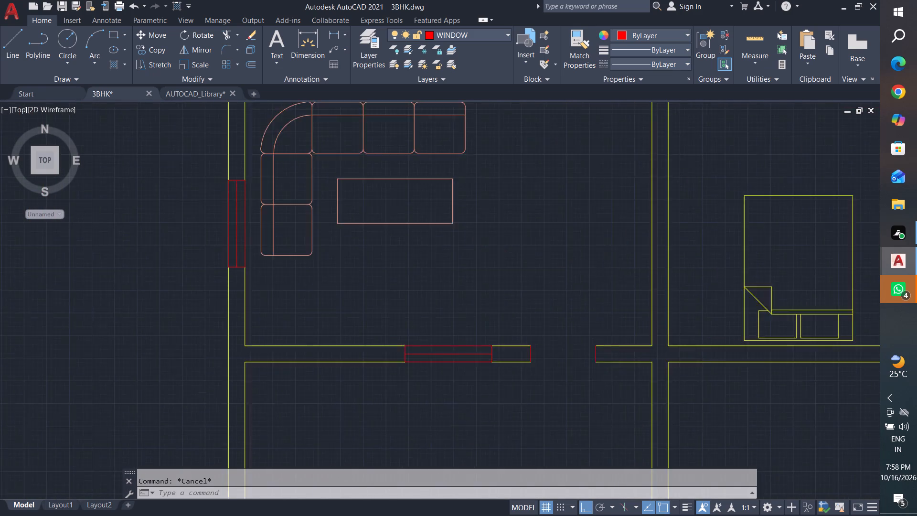
left_click(593, 355)
left_click(490, 351)
scroll(554, 400, "down", 3)
middle_click_drag(560, 404, 573, 410)
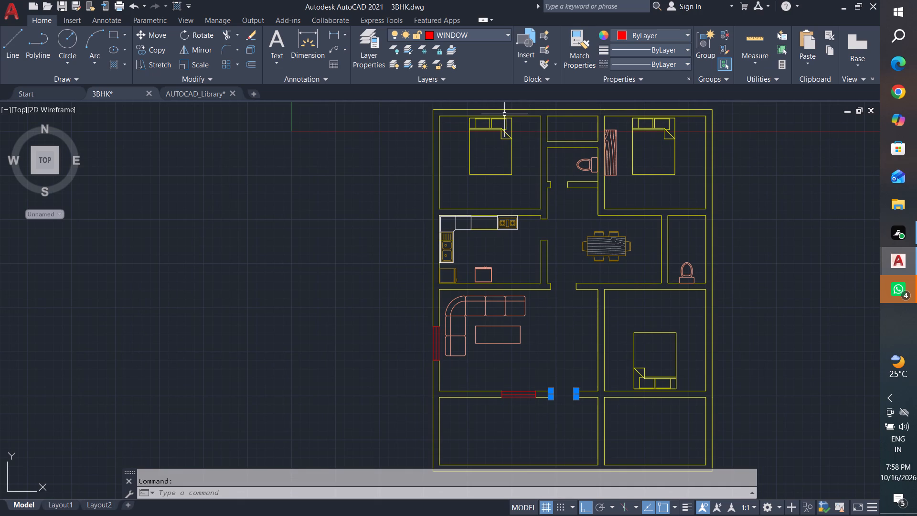
left_click(506, 34)
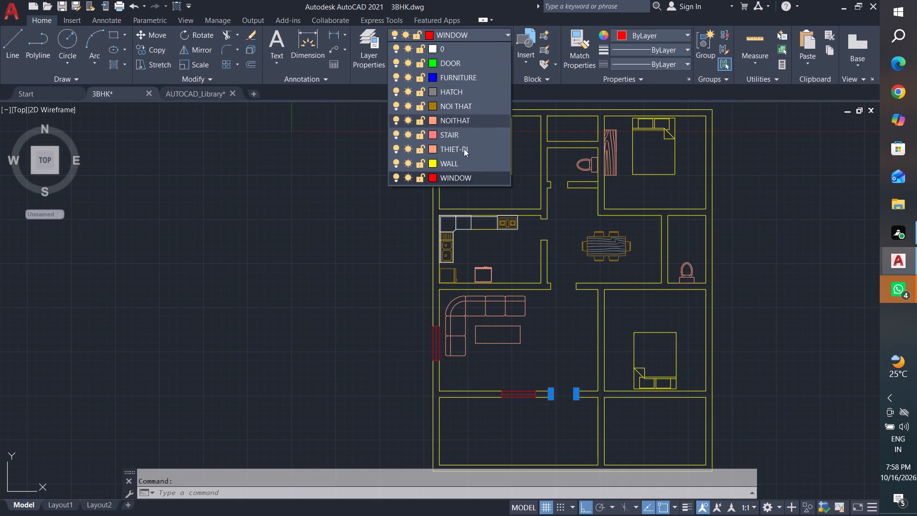
left_click(458, 169)
key("Escape")
key("Escape")
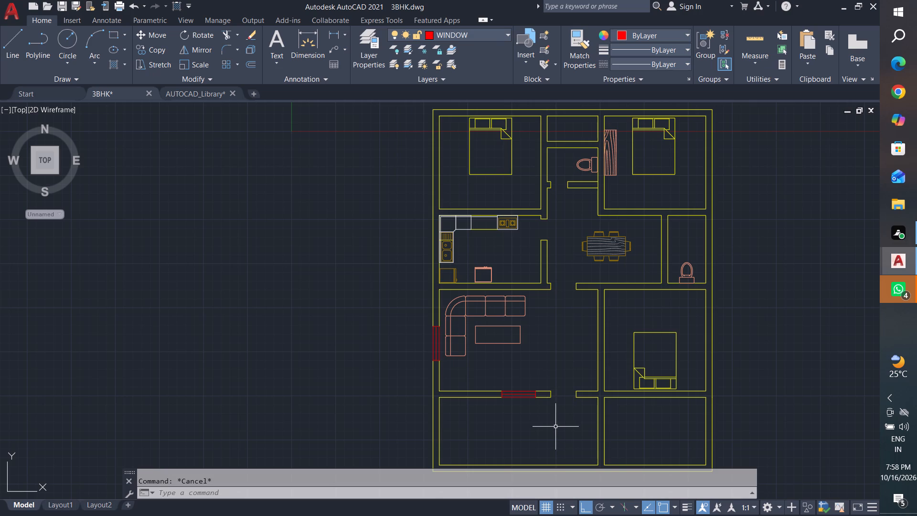
key("Escape")
key("Escape")
key("Escape")
key("Escape")
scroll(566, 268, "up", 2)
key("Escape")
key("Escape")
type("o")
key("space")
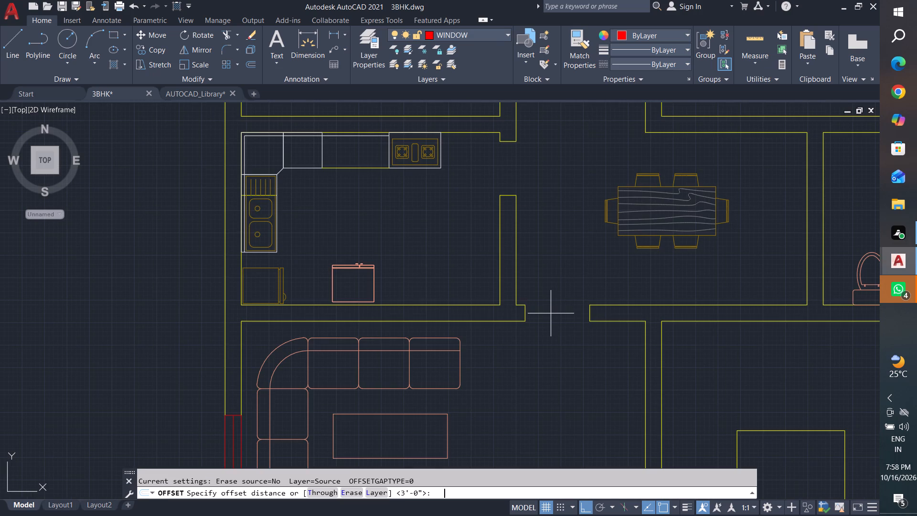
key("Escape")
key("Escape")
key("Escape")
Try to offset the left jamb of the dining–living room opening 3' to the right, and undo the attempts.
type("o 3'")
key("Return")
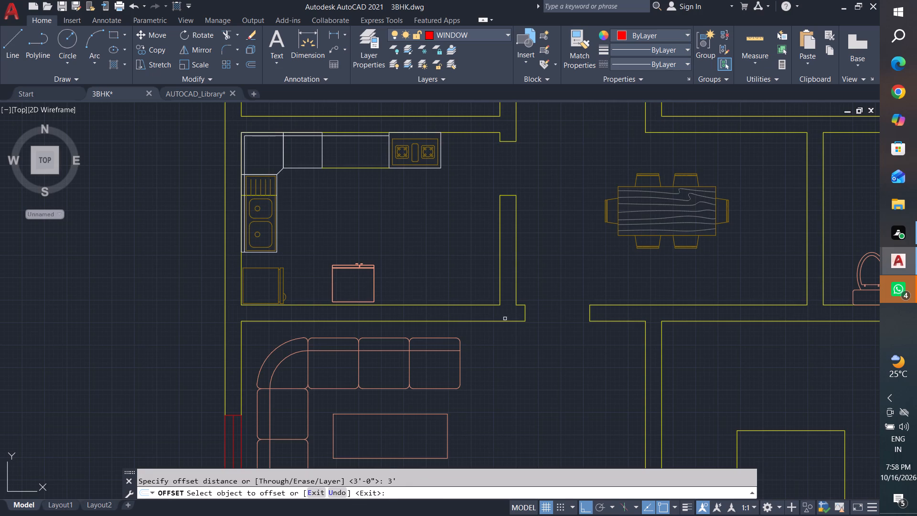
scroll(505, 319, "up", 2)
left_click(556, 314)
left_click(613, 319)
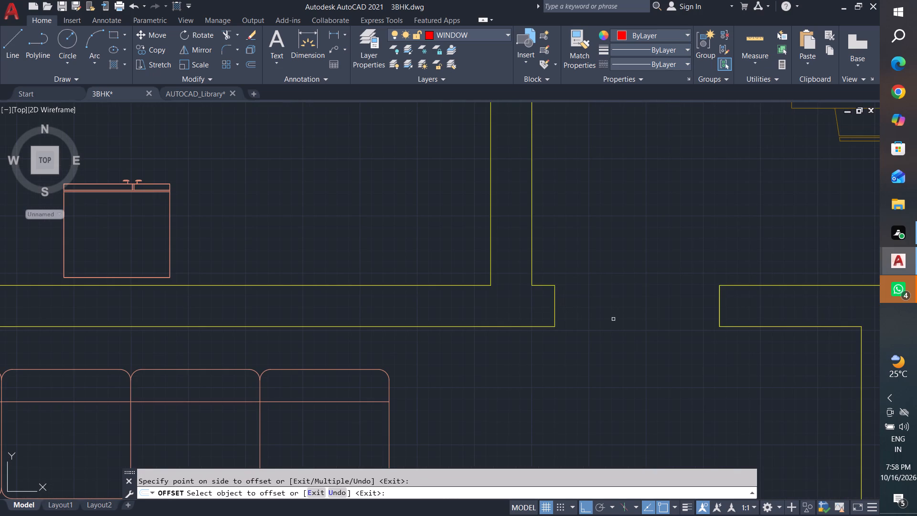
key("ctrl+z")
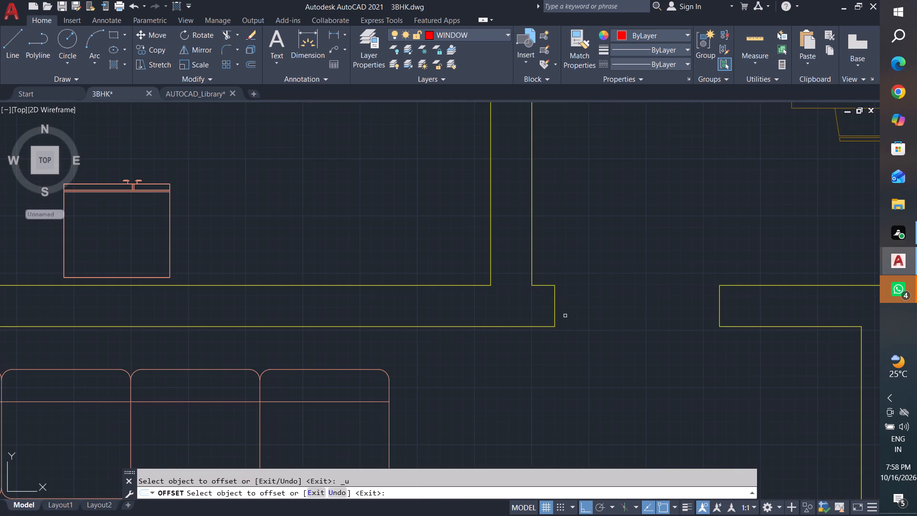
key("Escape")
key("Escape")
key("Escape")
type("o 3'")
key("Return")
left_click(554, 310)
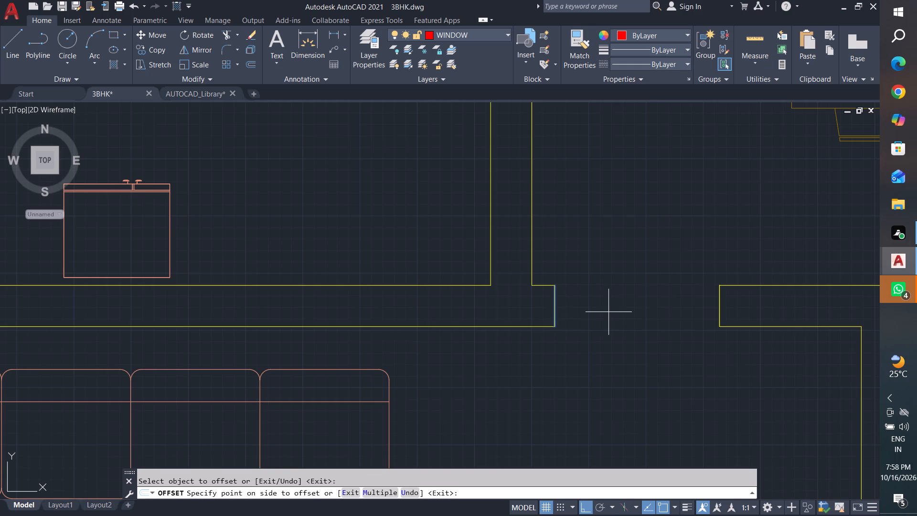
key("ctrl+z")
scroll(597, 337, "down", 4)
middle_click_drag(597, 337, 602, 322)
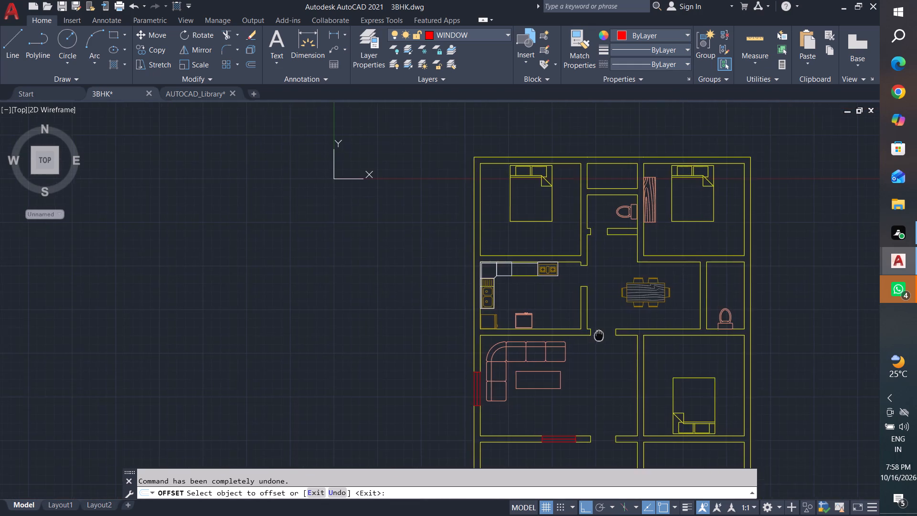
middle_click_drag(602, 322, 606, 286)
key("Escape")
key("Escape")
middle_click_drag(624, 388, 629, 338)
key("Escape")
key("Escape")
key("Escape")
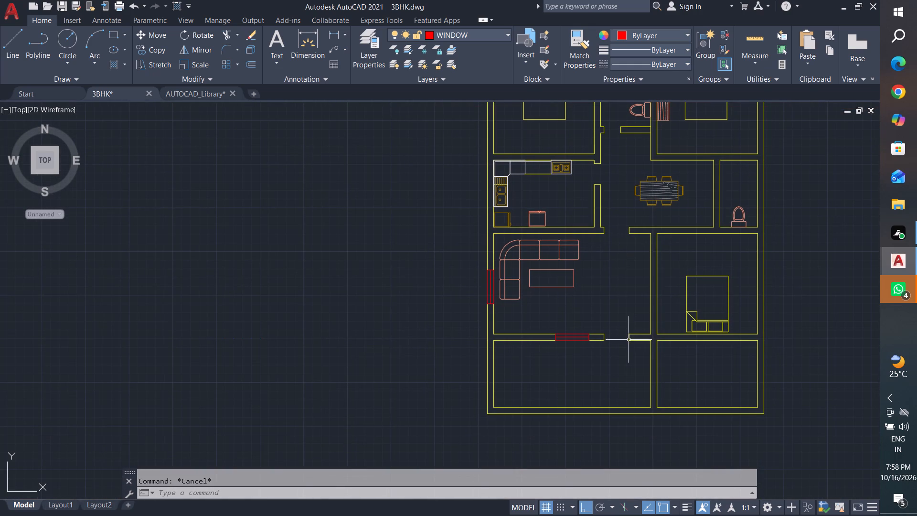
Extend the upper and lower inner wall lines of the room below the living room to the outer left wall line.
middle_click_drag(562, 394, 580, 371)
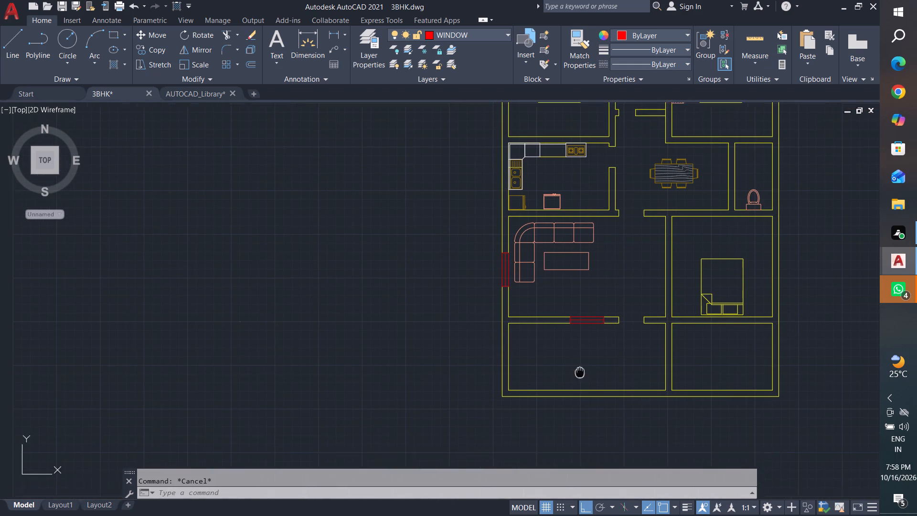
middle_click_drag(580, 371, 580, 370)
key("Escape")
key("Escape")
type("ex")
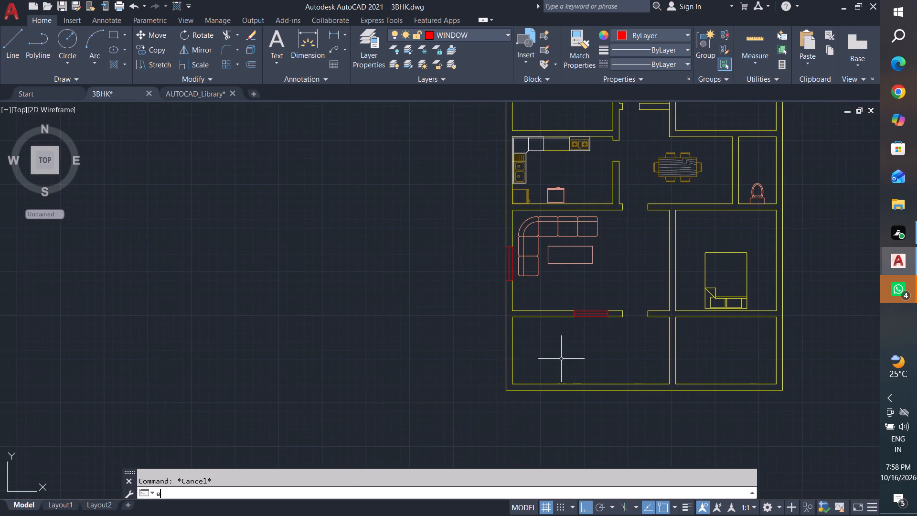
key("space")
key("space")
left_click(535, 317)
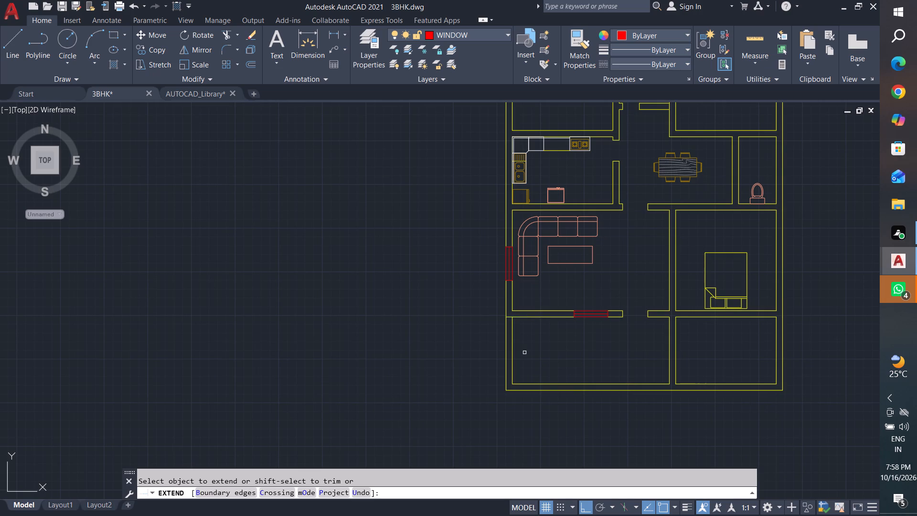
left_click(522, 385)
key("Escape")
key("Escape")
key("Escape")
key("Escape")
Draw a short horizontal line across the left wall of the room below the living room, from the inner line's midpoint.
left_click(16, 36)
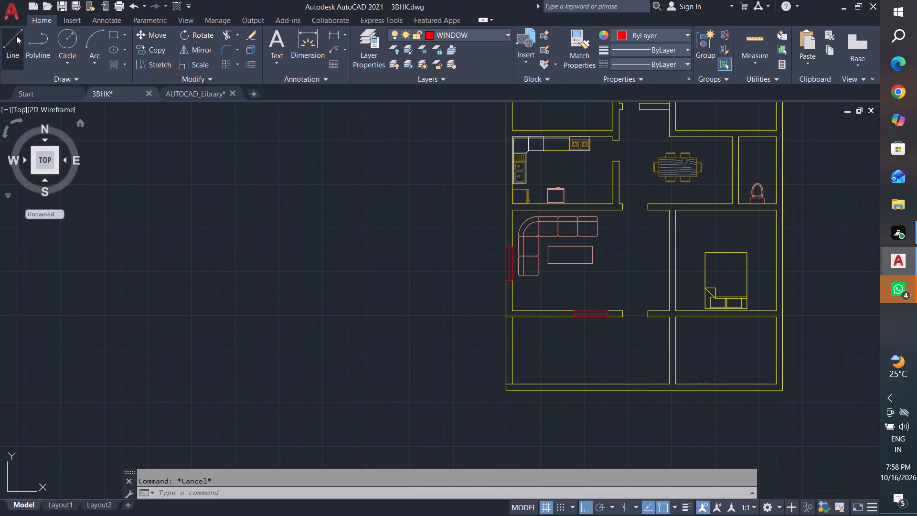
scroll(512, 351, "up", 2)
left_click(512, 351)
left_click(498, 352)
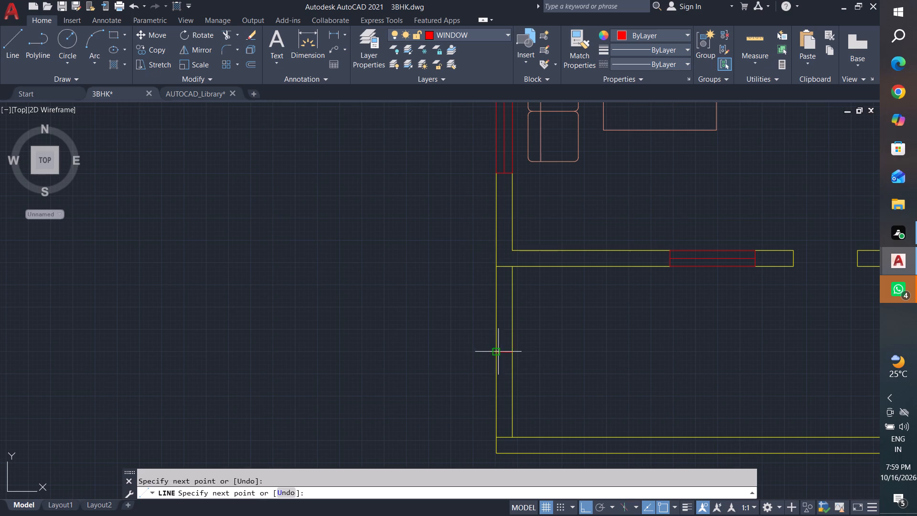
key("Escape")
key("Escape")
key("Escape")
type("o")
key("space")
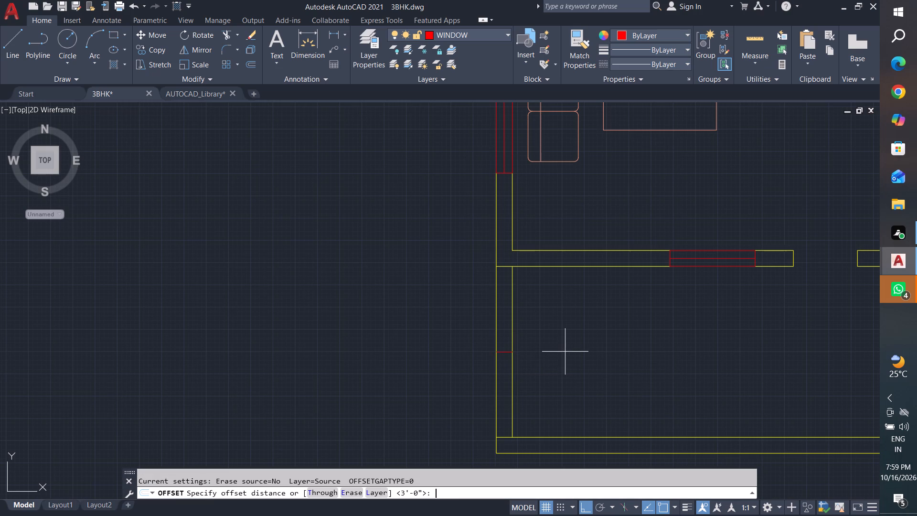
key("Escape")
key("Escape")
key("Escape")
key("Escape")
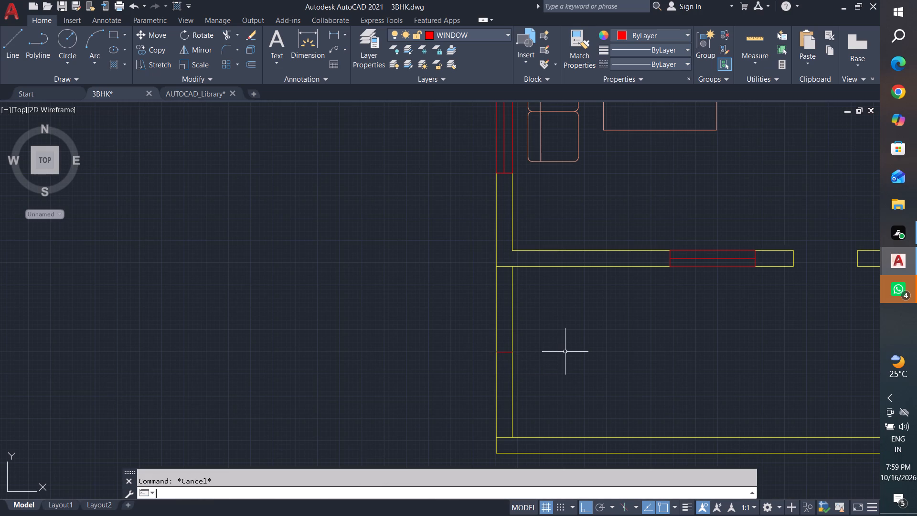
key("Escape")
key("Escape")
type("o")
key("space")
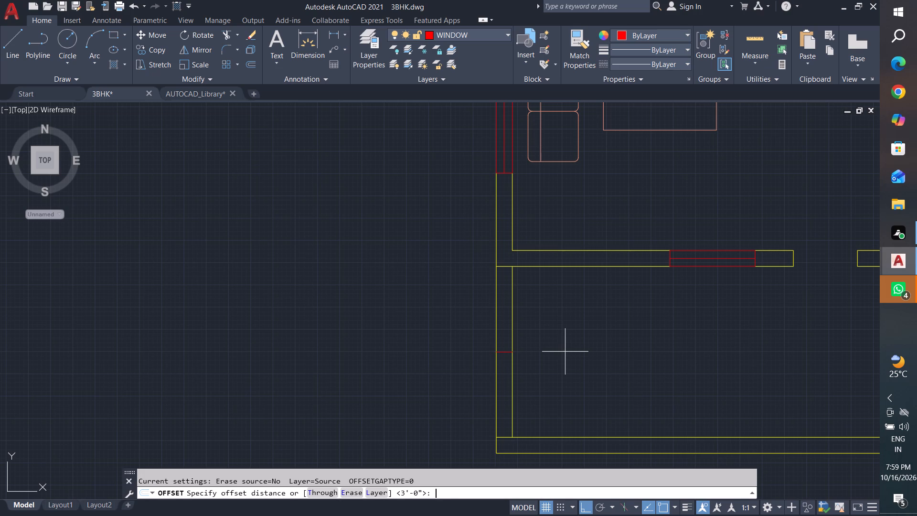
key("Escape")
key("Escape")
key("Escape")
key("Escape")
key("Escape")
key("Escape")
Offset the short line across the bottom-left room's left wall by 2' both upward and downward.
type("o")
key("space")
type("2'")
key("Return")
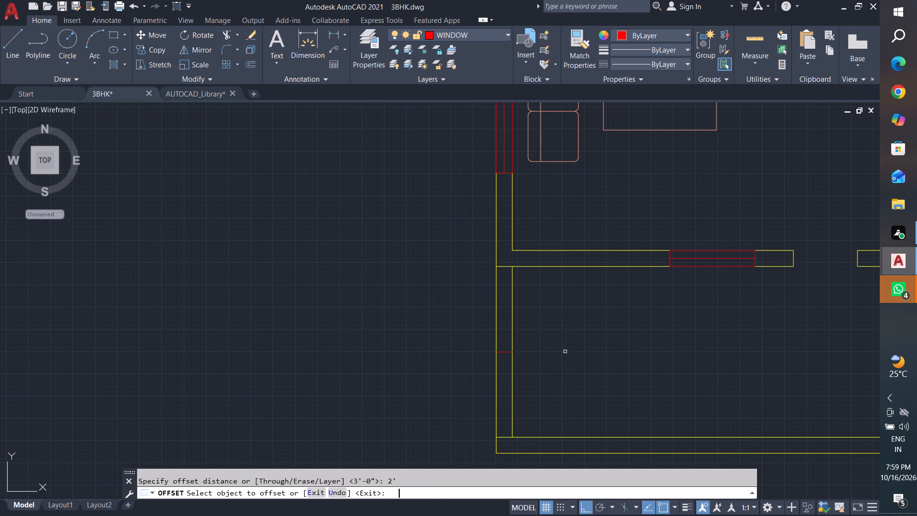
scroll(508, 360, "up", 2)
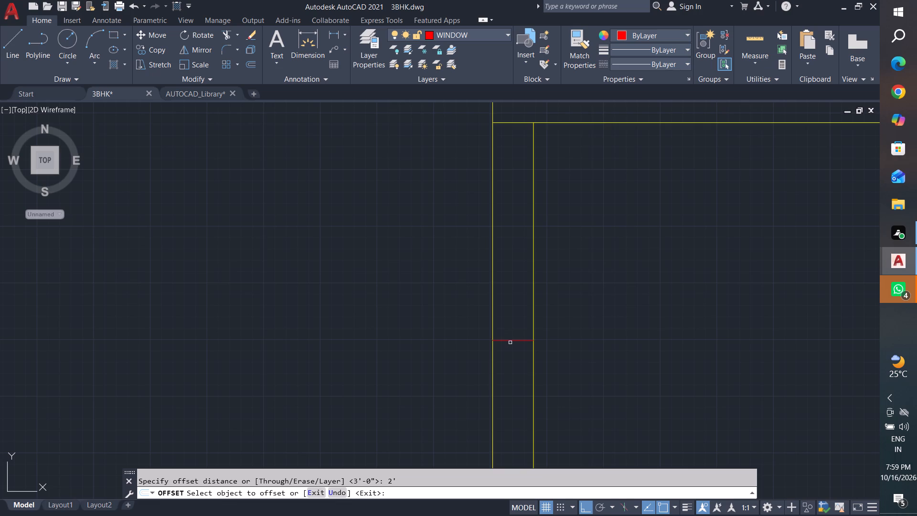
left_click(510, 343)
left_click(508, 303)
left_click(509, 342)
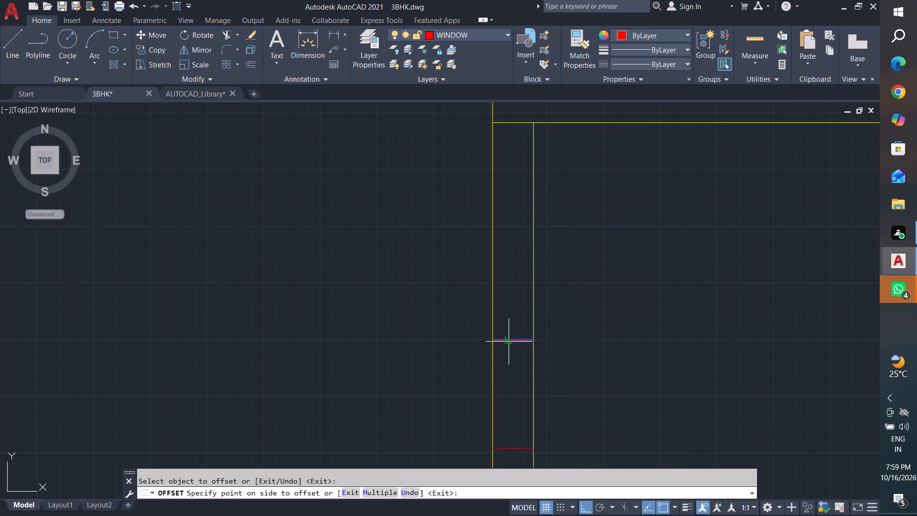
left_click(511, 313)
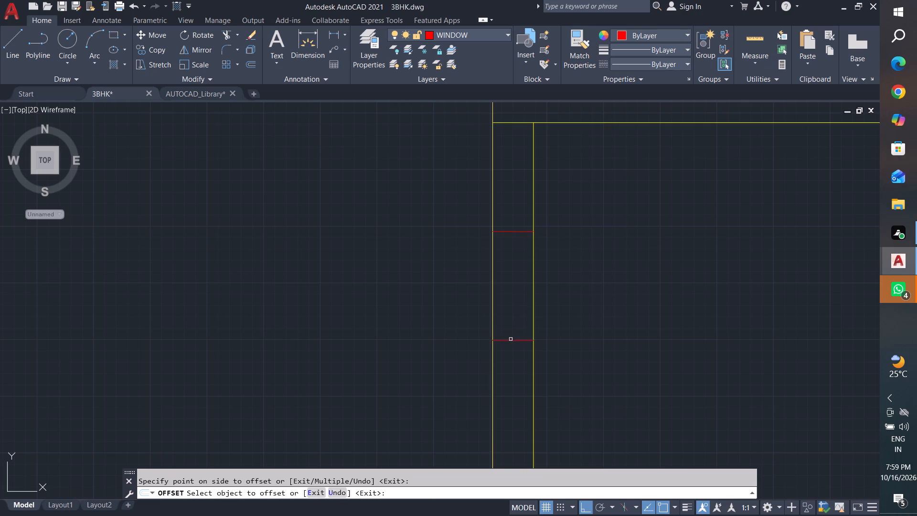
left_click(511, 340)
left_click(508, 376)
scroll(527, 369, "down", 2)
middle_click_drag(530, 369, 549, 264)
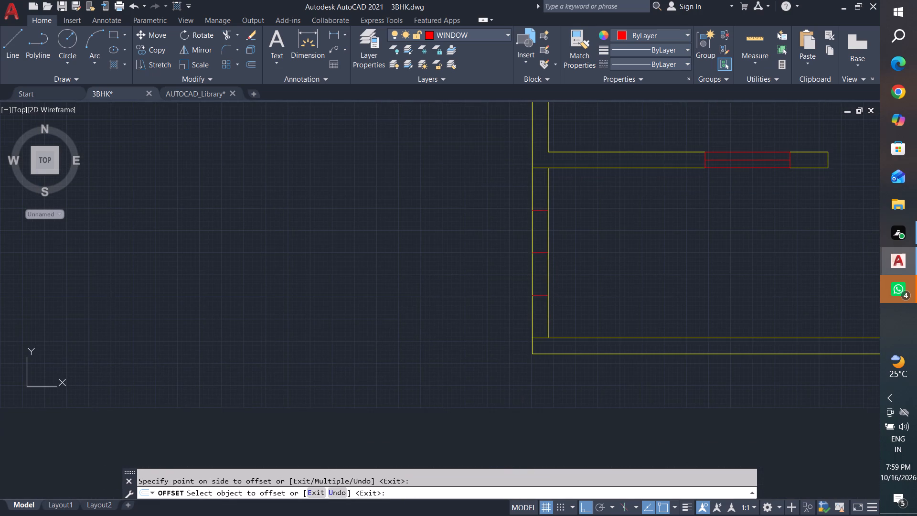
Trim both left wall lines and the middle cross line between the two offset lines to cut an opening.
key("Escape")
key("Escape")
key("Escape")
type("tr")
key("space")
key("space")
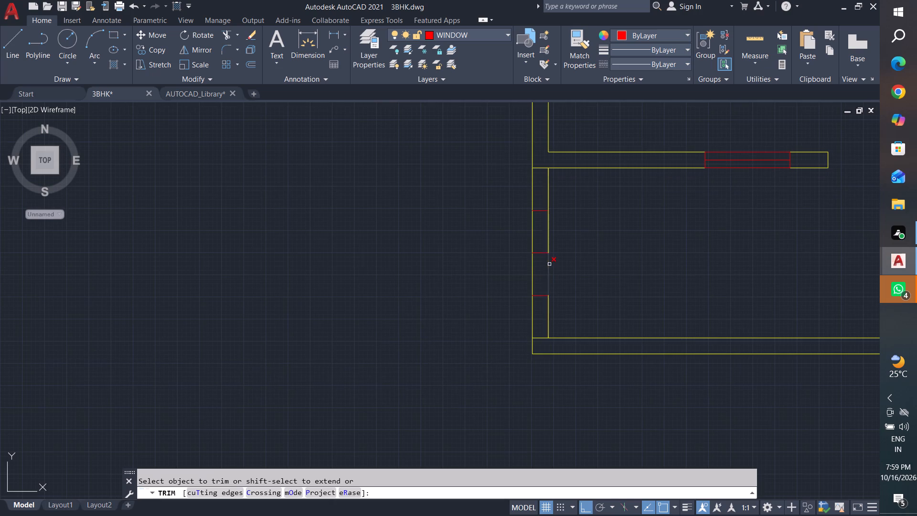
left_click_drag(571, 300, 567, 294)
left_click(523, 237)
left_click(561, 224)
left_click(510, 269)
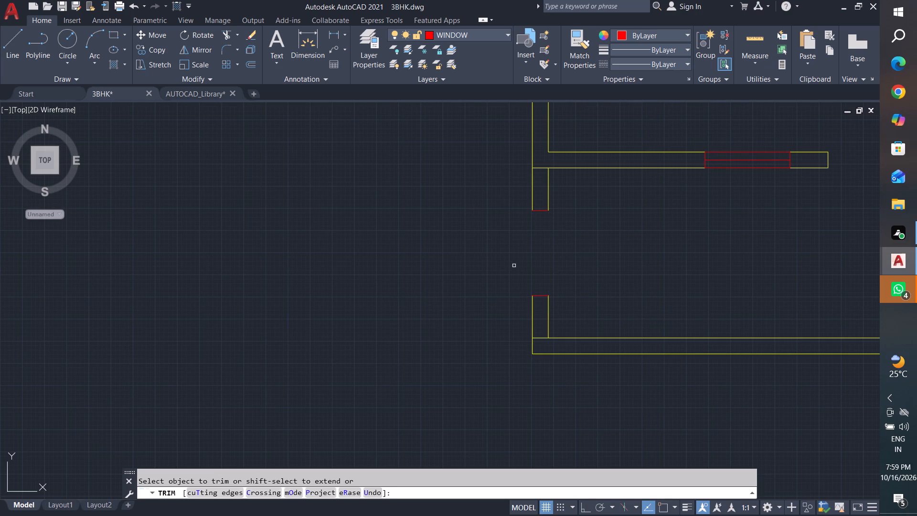
Trim away the two red jamb lines and the extended wall line pieces inside the bottom-left room's left wall.
left_click(542, 151)
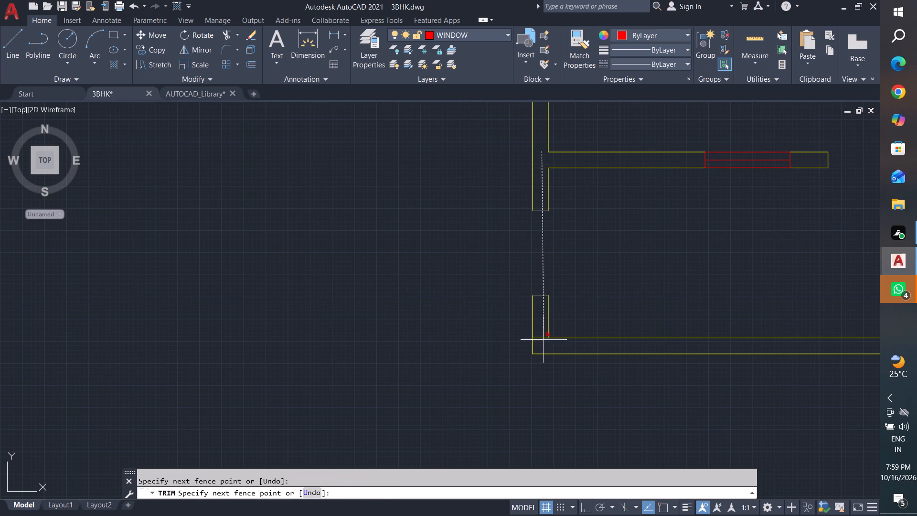
left_click(544, 347)
key("Escape")
key("Escape")
key("Escape")
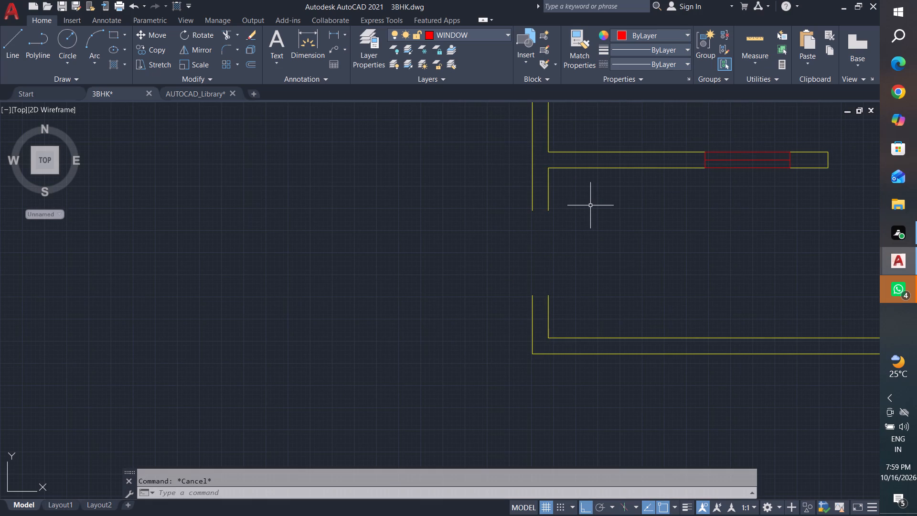
key("Escape")
key("Escape")
key("Escape")
Make DOOR the current layer and draw connected lines along the left wall opening's outer face, upper jamb and inner face.
left_click(482, 31)
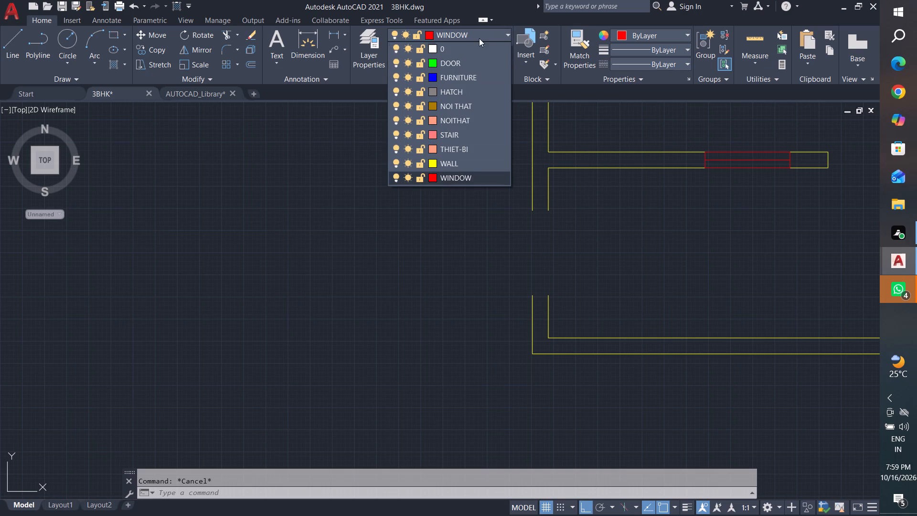
left_click(468, 65)
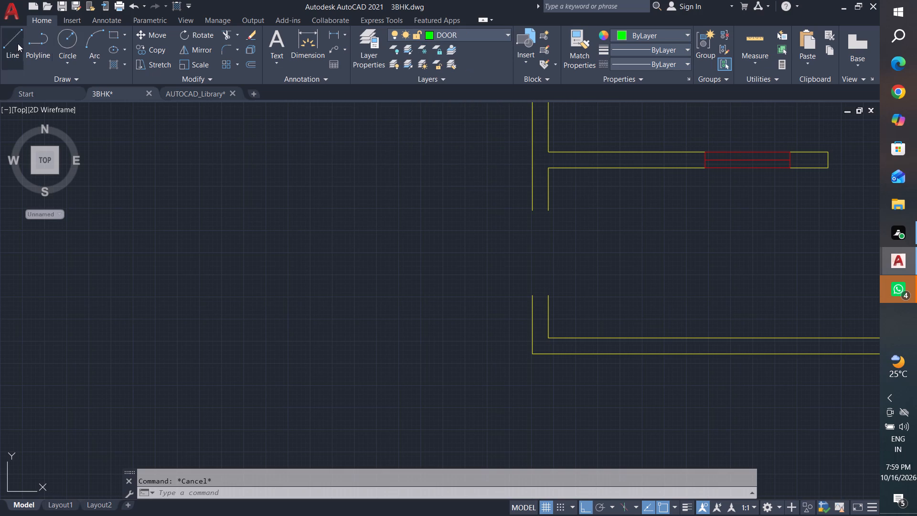
left_click(13, 43)
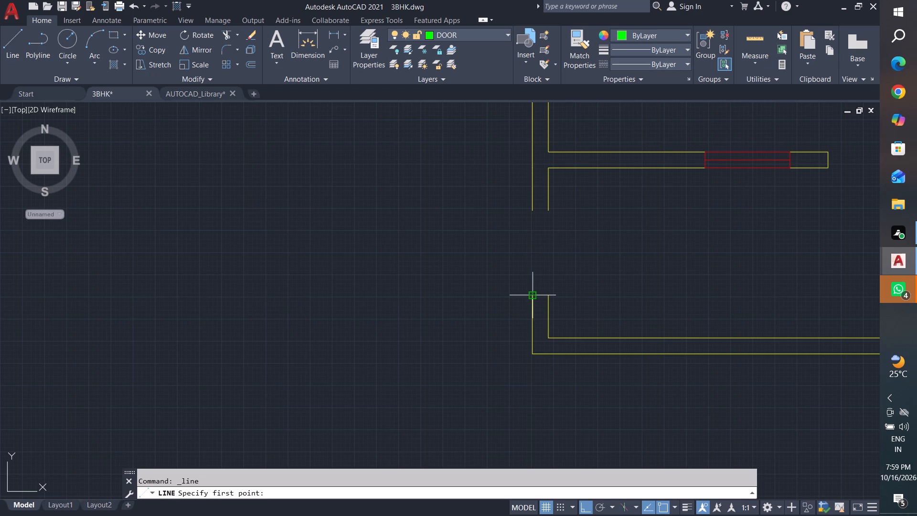
left_click(536, 295)
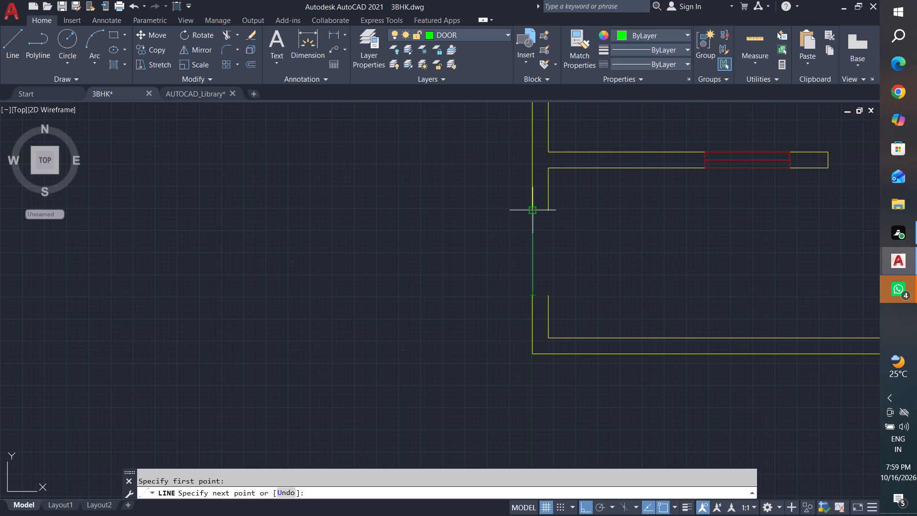
left_click(530, 211)
left_click(547, 210)
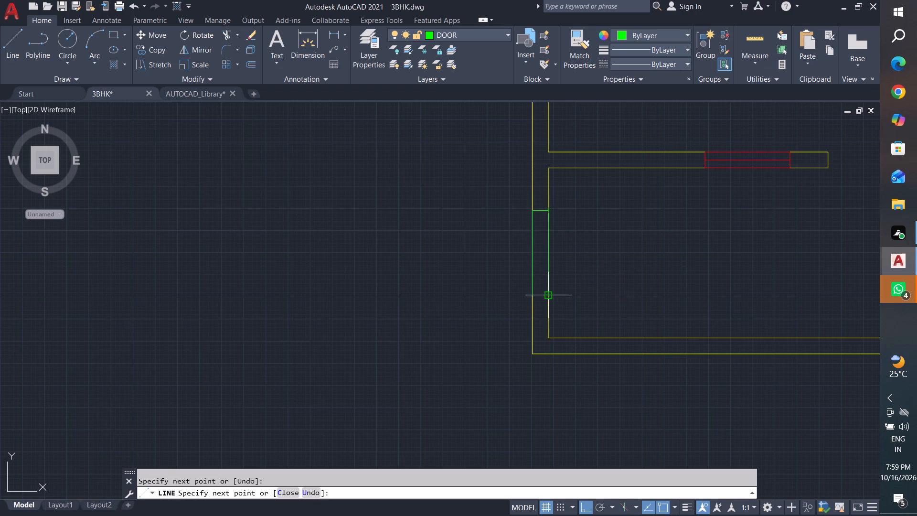
left_click(550, 298)
key("Escape")
key("Escape")
Extend the inner left wall line below the green opening down to the building's outer bottom wall line.
scroll(643, 296, "down", 1)
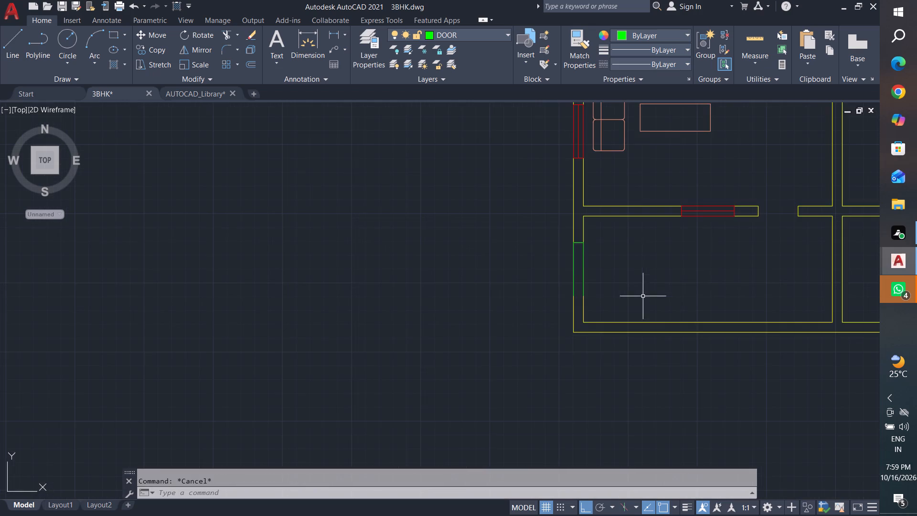
middle_click_drag(646, 301, 548, 321)
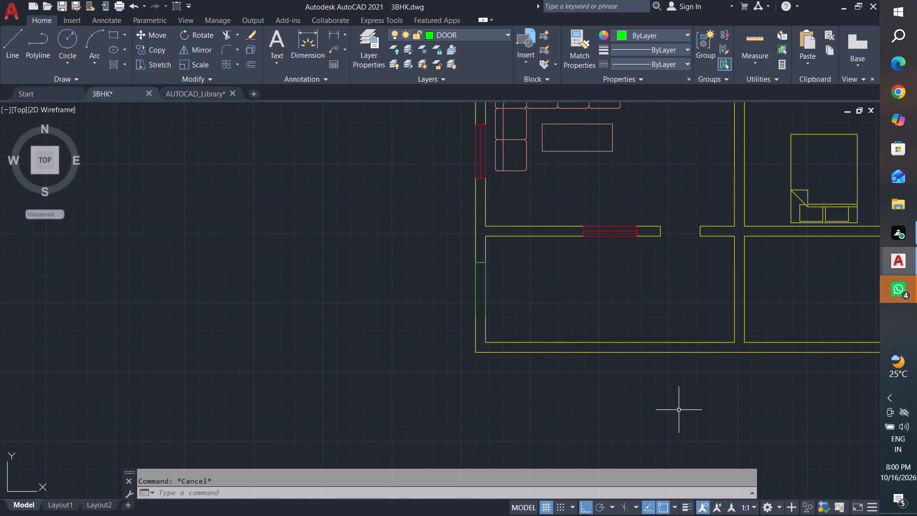
middle_click_drag(679, 410, 560, 400)
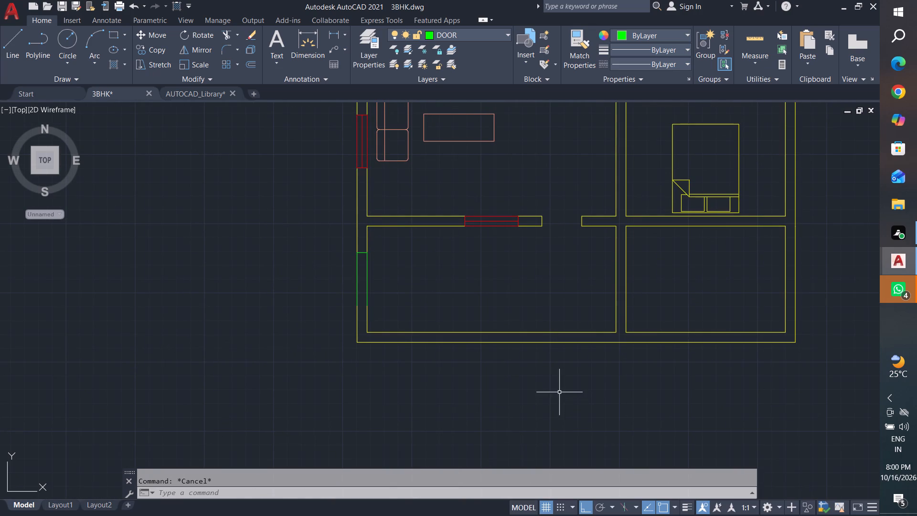
middle_click_drag(559, 389, 574, 365)
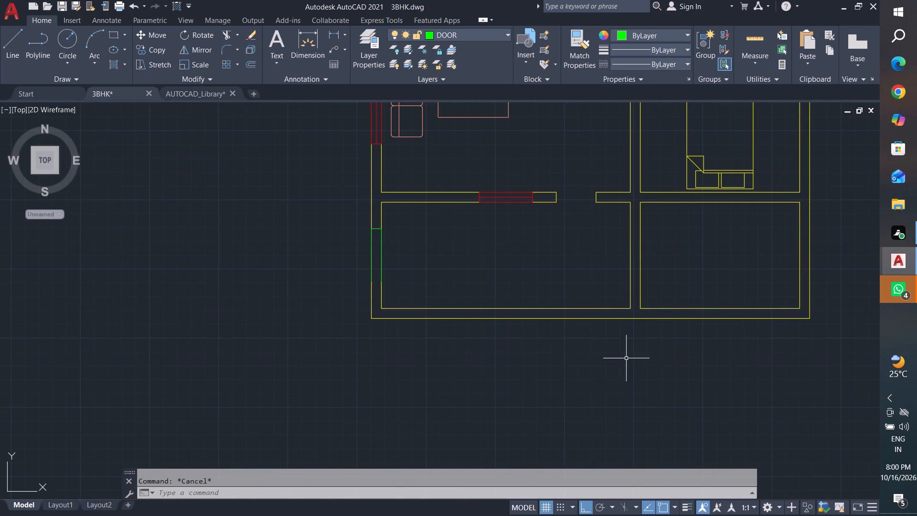
key("Escape")
key("Escape")
key("Escape")
key("Escape")
key("Escape")
key("Escape")
key("Escape")
key("Escape")
key("Escape")
key("Escape")
key("Escape")
type("ex")
key("space")
key("space")
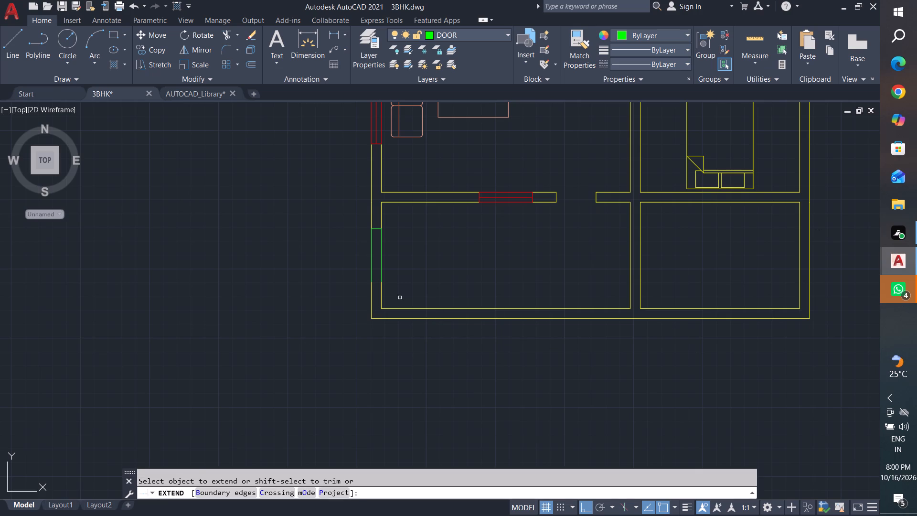
left_click(380, 298)
key("Escape")
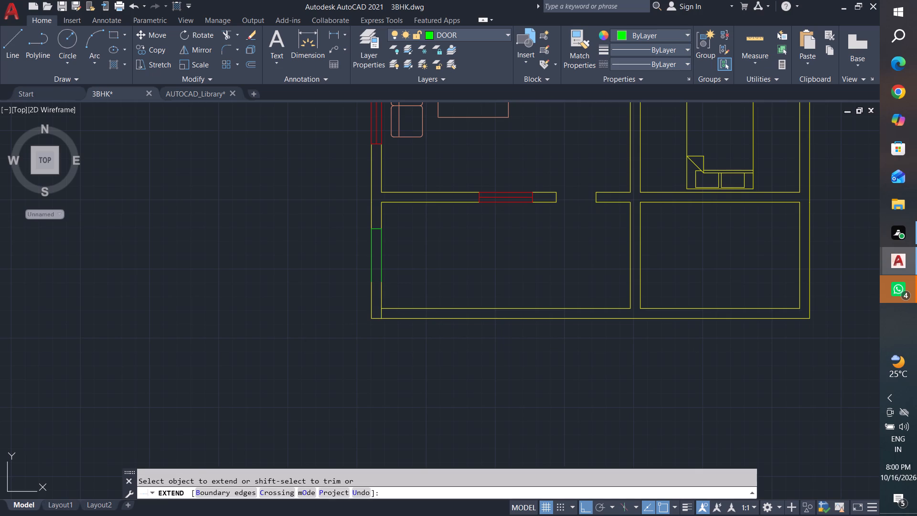
key("Escape")
key("Escape")
Offset the extended inner wall line below the green opening 5" into the room twice, making two parallel vertical lines.
type("o 5\"")
key("Return")
left_click(384, 301)
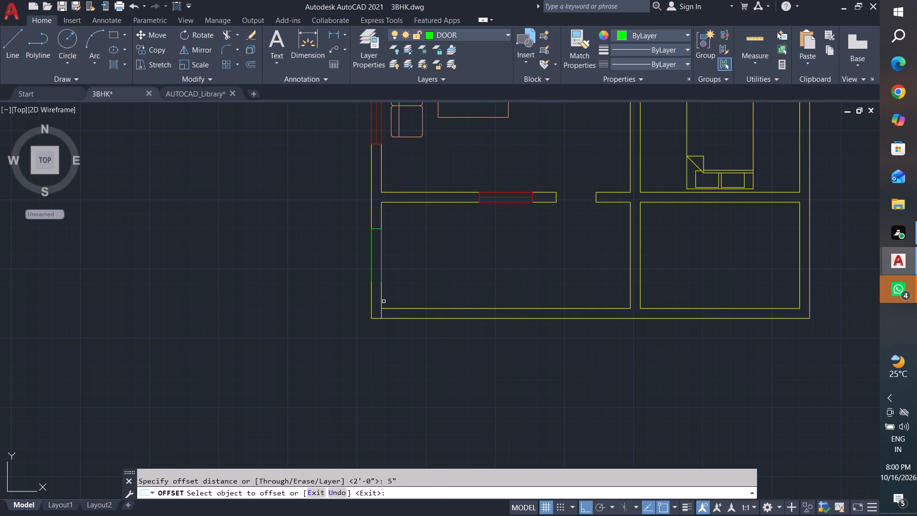
left_click(380, 299)
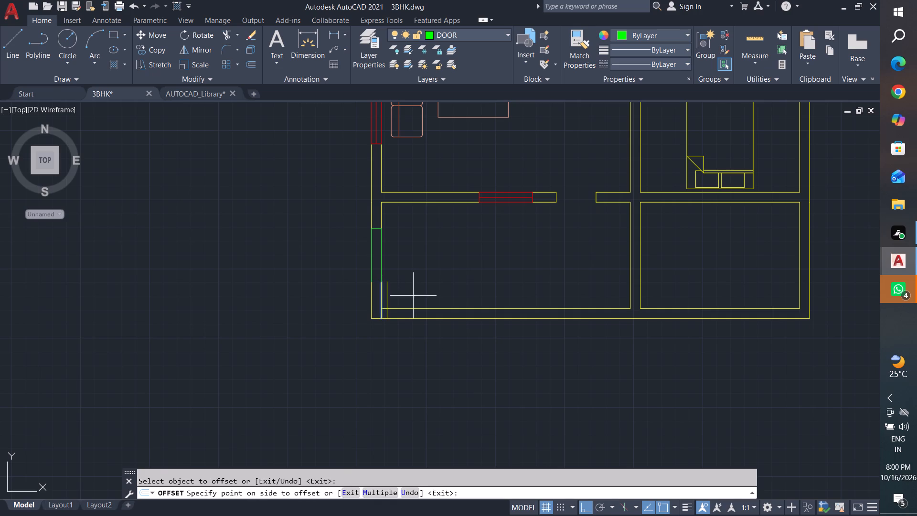
left_click(413, 296)
key("Escape")
key("Escape")
key("Escape")
type("o 5")
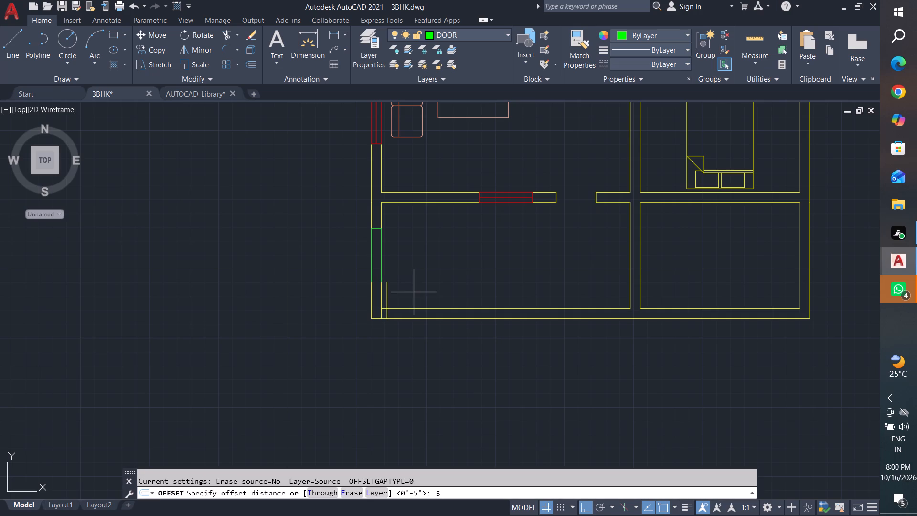
key("shift+quotedbl")
key("Return")
scroll(398, 298, "up", 2)
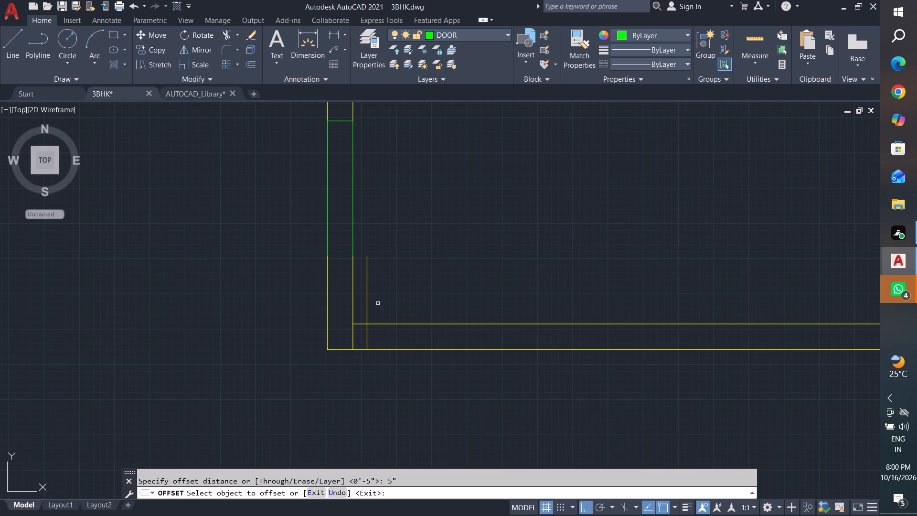
left_click(368, 310)
left_click(391, 312)
key("Escape")
key("Escape")
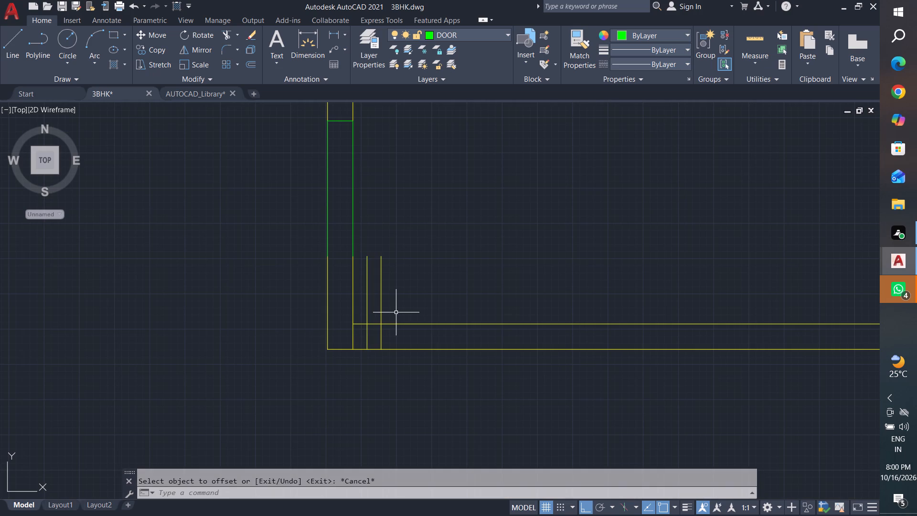
key("Escape")
key("Escape")
key("Escape")
key("Escape")
scroll(500, 343, "down", 3)
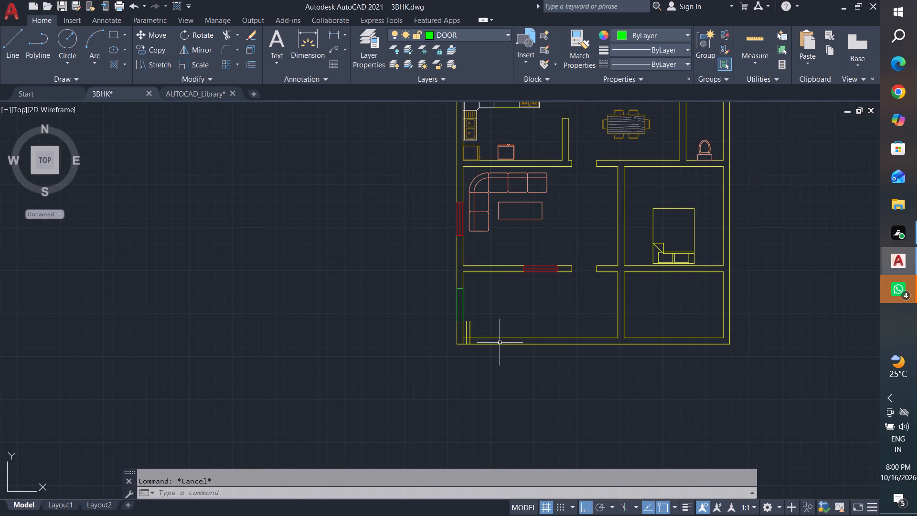
key("Escape")
key("Escape")
Extend both partition lines between the two bottom rooms up across the cross wall and down to the outer bottom wall line.
type("ex")
key("space")
key("space")
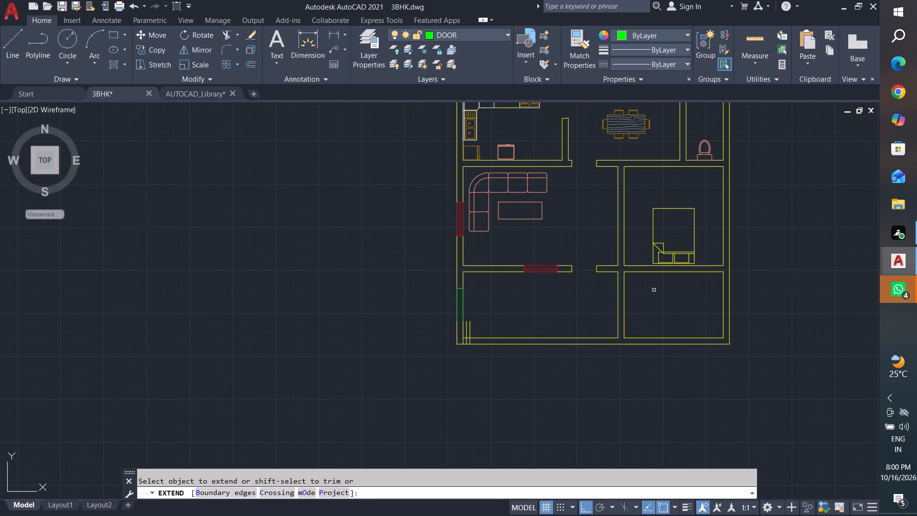
left_click(644, 282)
left_click(586, 288)
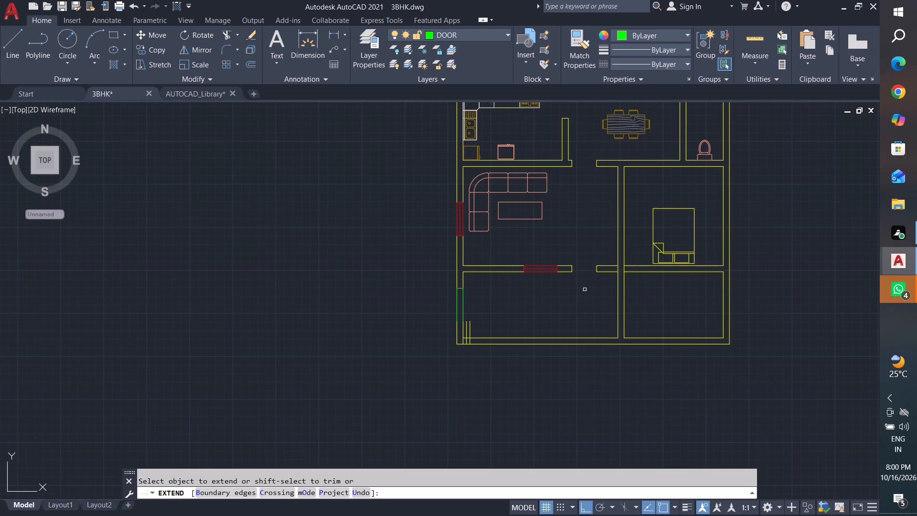
left_click(639, 332)
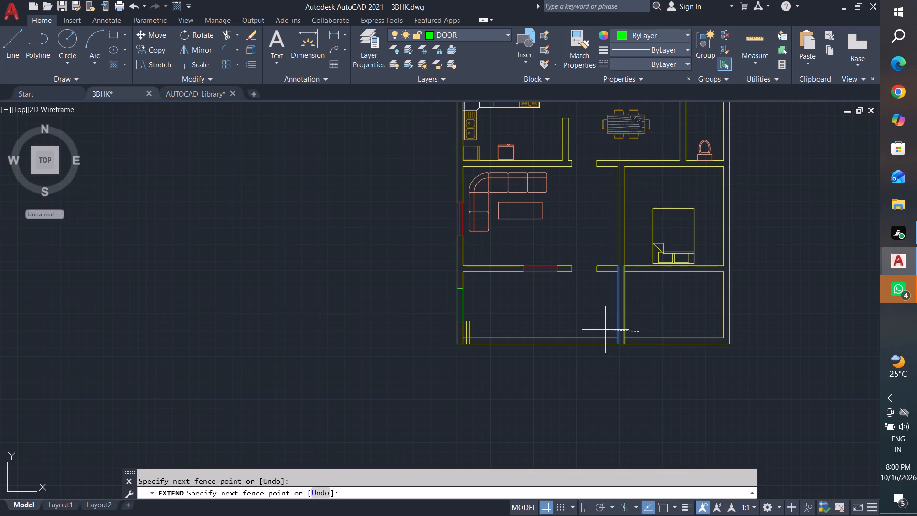
left_click(605, 330)
key("Escape")
key("Escape")
key("Escape")
Offset the partition's line facing the bottom-right room 9" into that room five times in succession as stair tread lines.
type("o")
key("space")
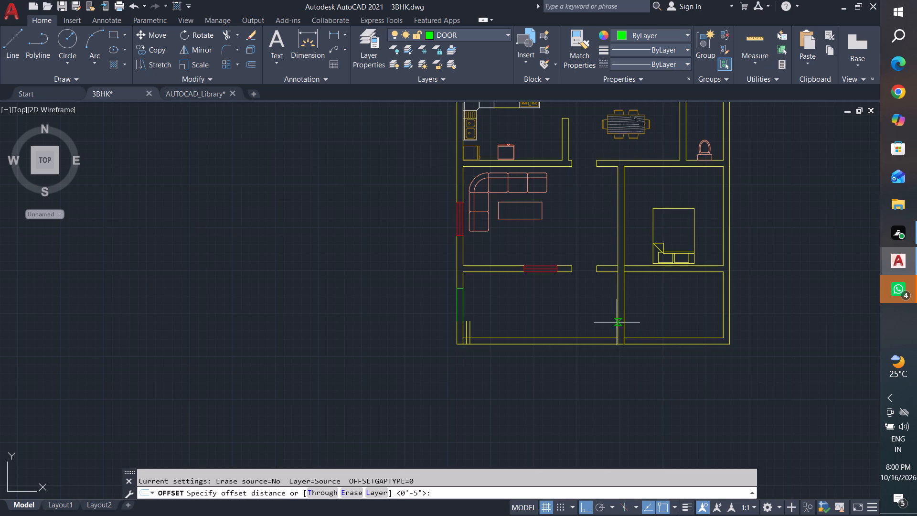
key("9")
key("shift+quotedbl")
key("Return")
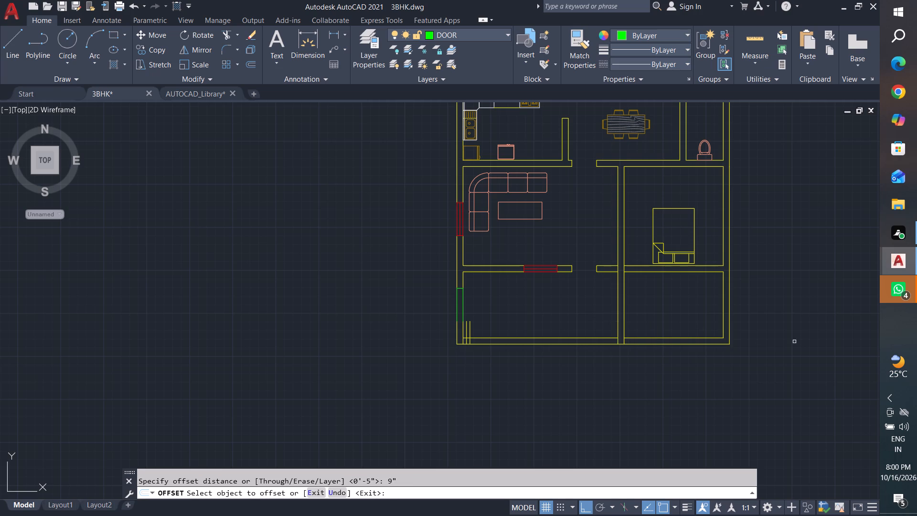
middle_click_drag(794, 342, 710, 337)
left_click(539, 290)
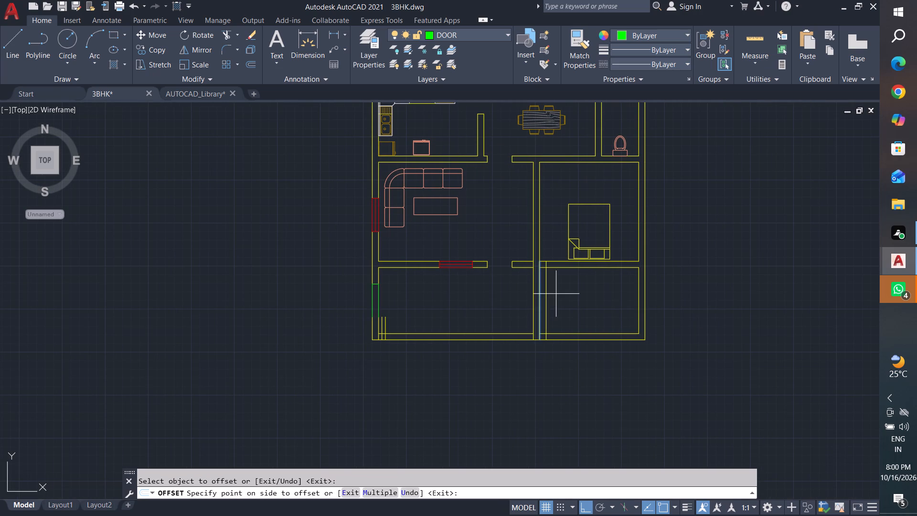
left_click(556, 294)
left_click(546, 305)
left_click(555, 308)
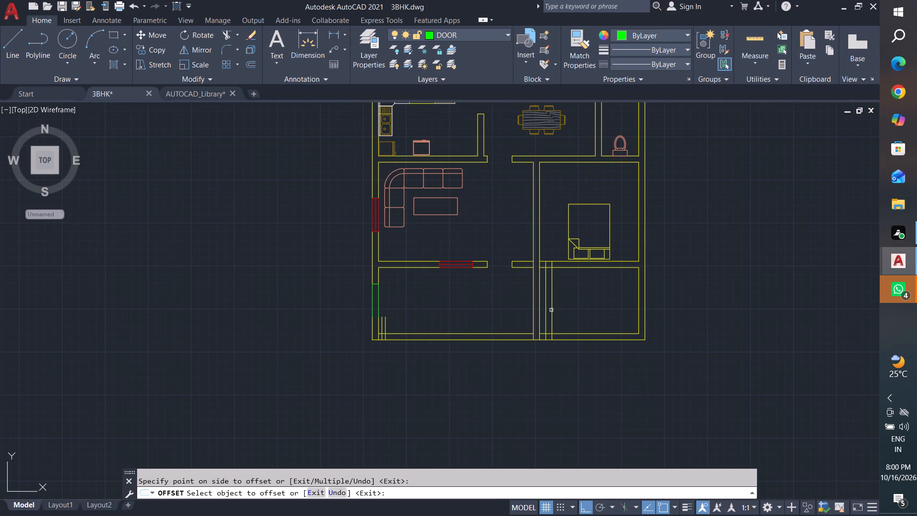
left_click(552, 311)
left_click(562, 314)
left_click(559, 315)
left_click(575, 321)
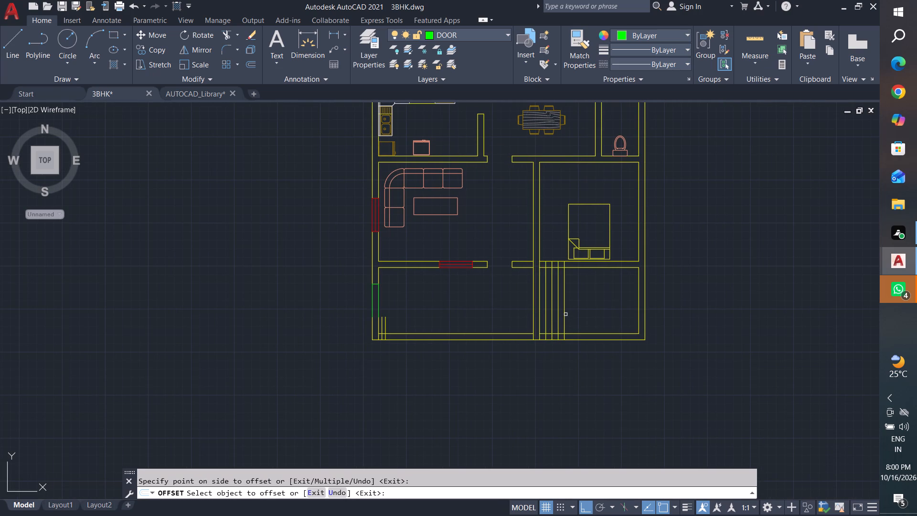
left_click(564, 313)
left_click(573, 316)
Add five more stair tread lines at 9" spacing, each offset from the last one toward the building's right wall.
left_click_drag(571, 317, 580, 322)
left_click(585, 325)
left_click(577, 321)
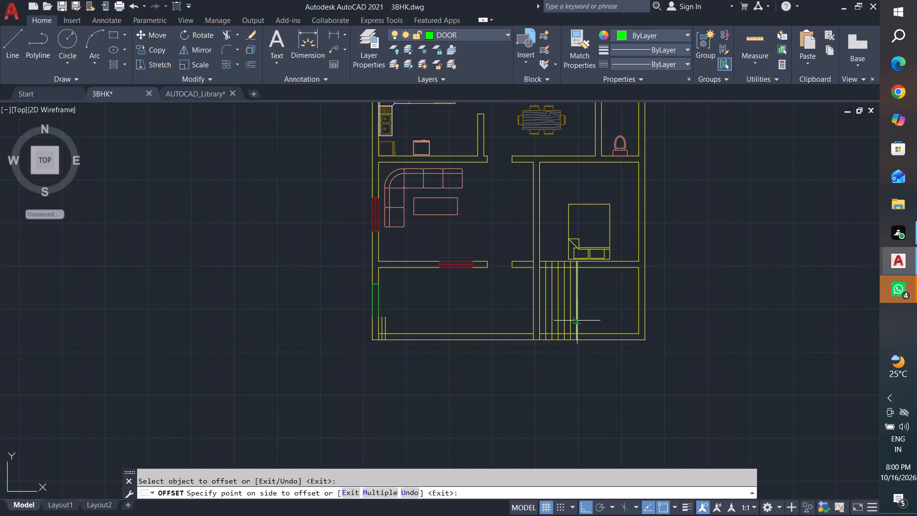
left_click(589, 323)
left_click(583, 320)
left_click(591, 322)
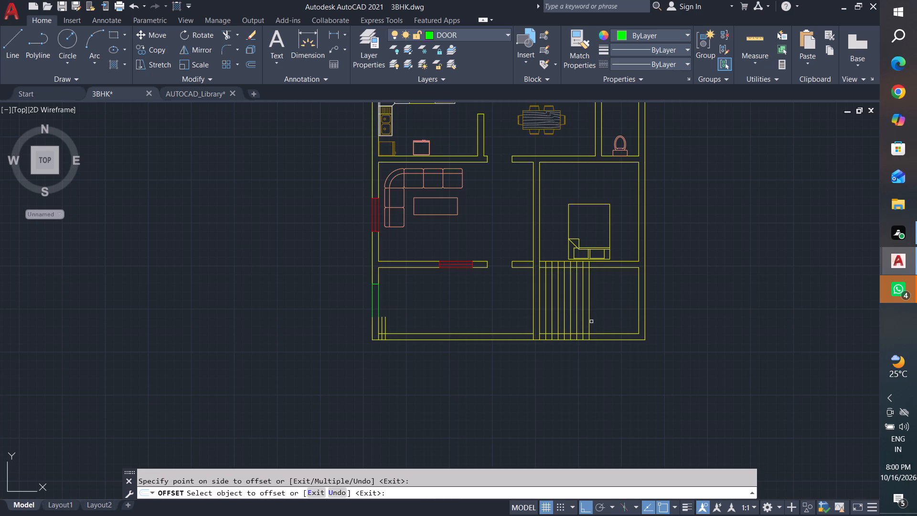
left_click(589, 320)
left_click(602, 321)
left_click(595, 316)
left_click(609, 323)
middle_click_drag(649, 341, 666, 321)
key("Escape")
key("Escape")
key("Escape")
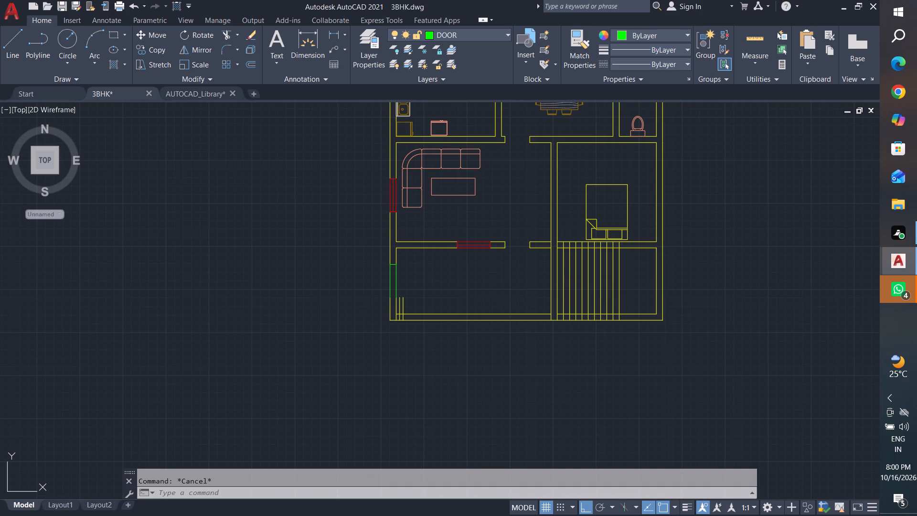
key("Escape")
key("Escape")
key("Escape")
key("Escape")
key("Escape")
middle_click_drag(675, 341, 649, 395)
key("Escape")
key("Escape")
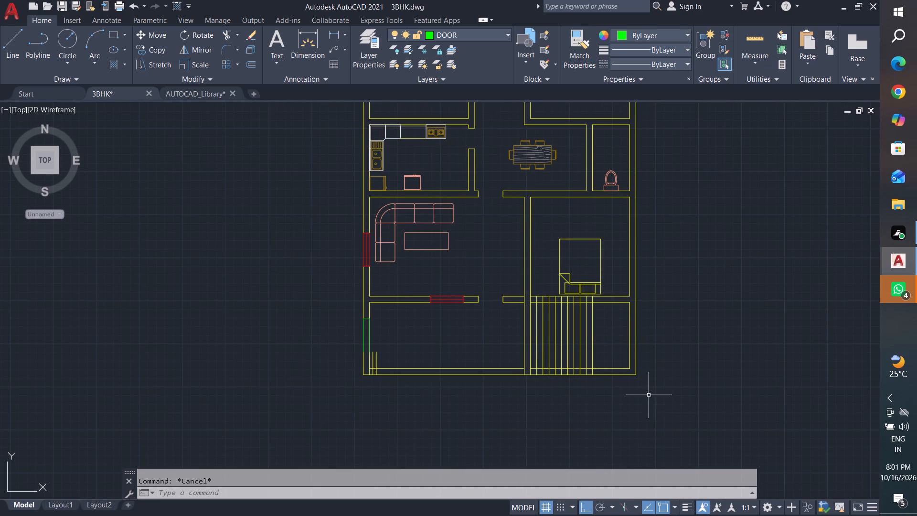
key("Escape")
key("Escape")
key("Escape")
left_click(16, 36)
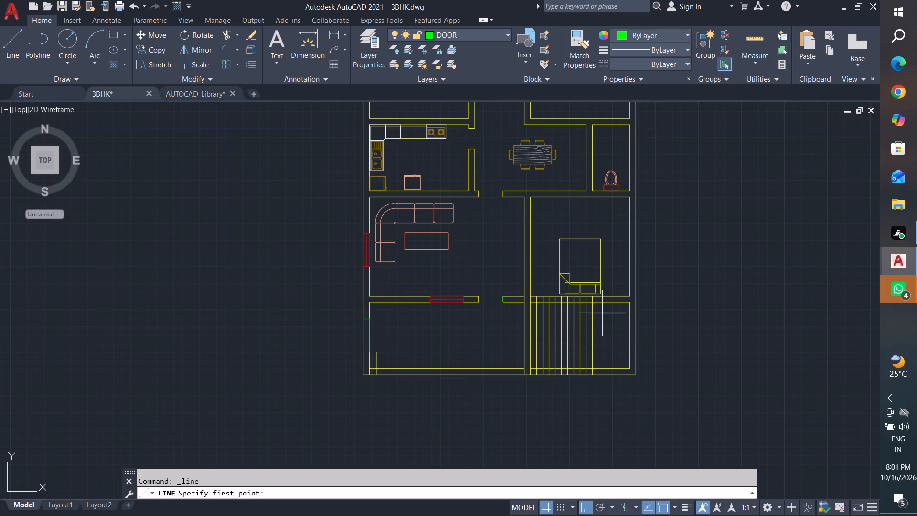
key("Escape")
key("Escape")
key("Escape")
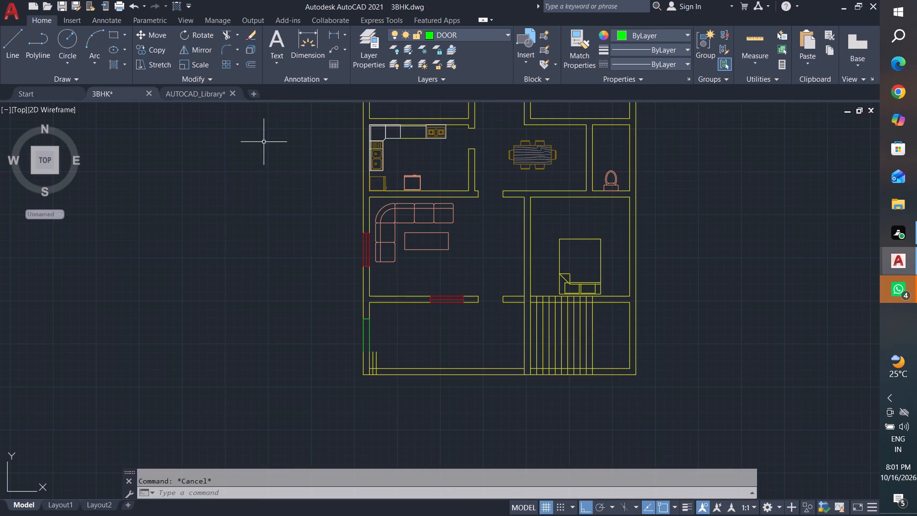
Draw a horizontal line from the last tread line's midpoint across all treads to the partition's far line.
left_click(13, 49)
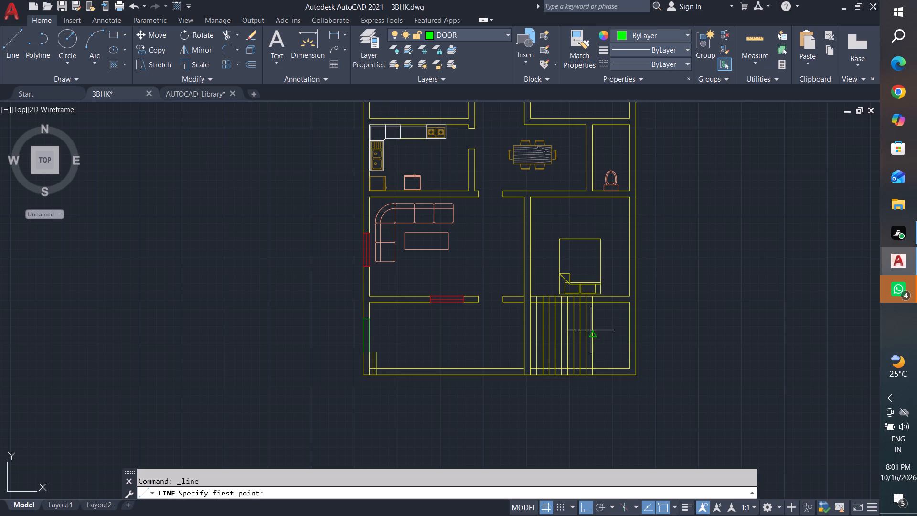
left_click(591, 334)
left_click(522, 338)
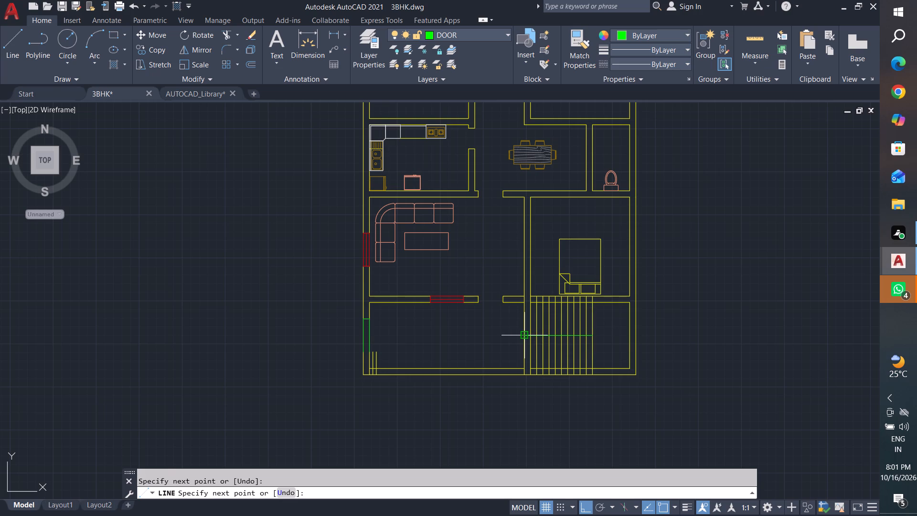
key("Escape")
key("Escape")
middle_click_drag(577, 344, 636, 382)
scroll(645, 379, "up", 2)
middle_click_drag(645, 379, 645, 350)
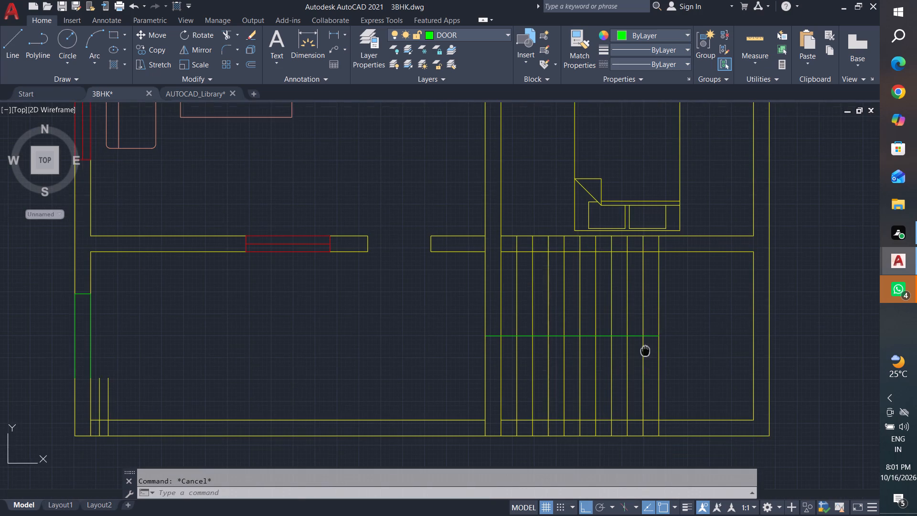
middle_click_drag(645, 350, 645, 349)
key("Escape")
key("Escape")
key("Escape")
key("Escape")
key("Escape")
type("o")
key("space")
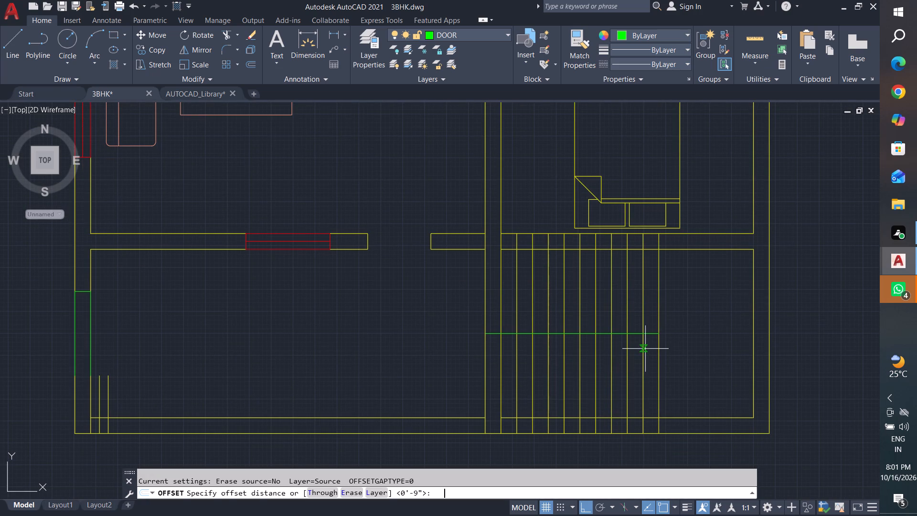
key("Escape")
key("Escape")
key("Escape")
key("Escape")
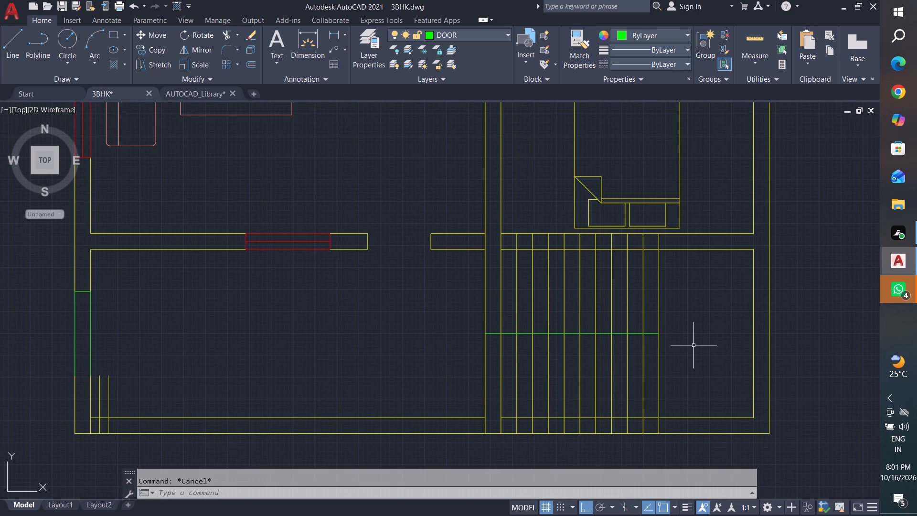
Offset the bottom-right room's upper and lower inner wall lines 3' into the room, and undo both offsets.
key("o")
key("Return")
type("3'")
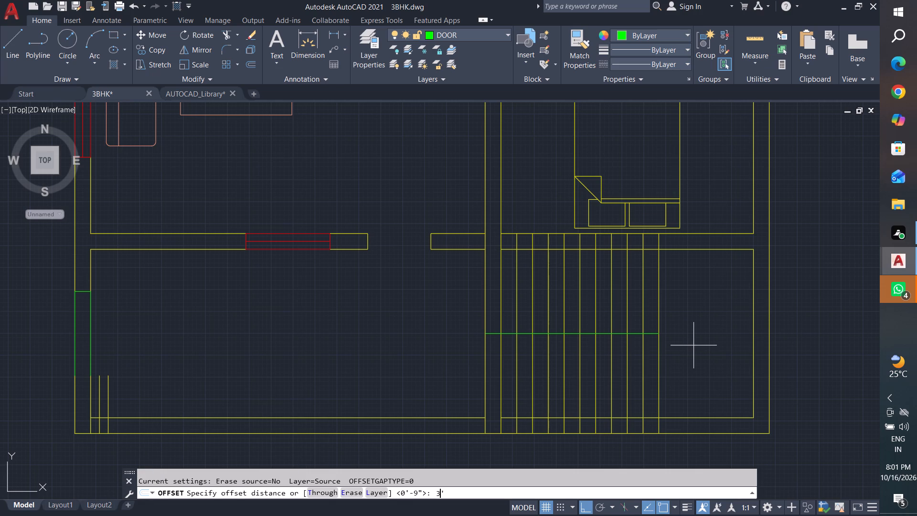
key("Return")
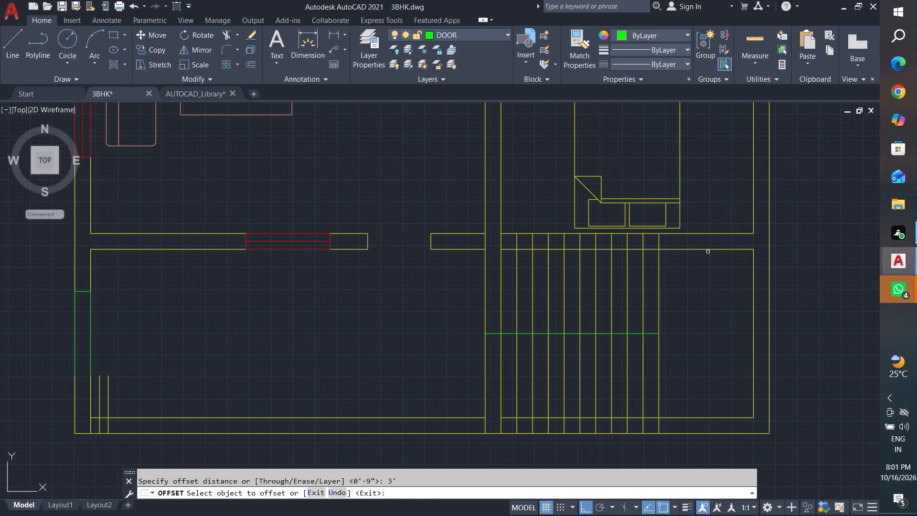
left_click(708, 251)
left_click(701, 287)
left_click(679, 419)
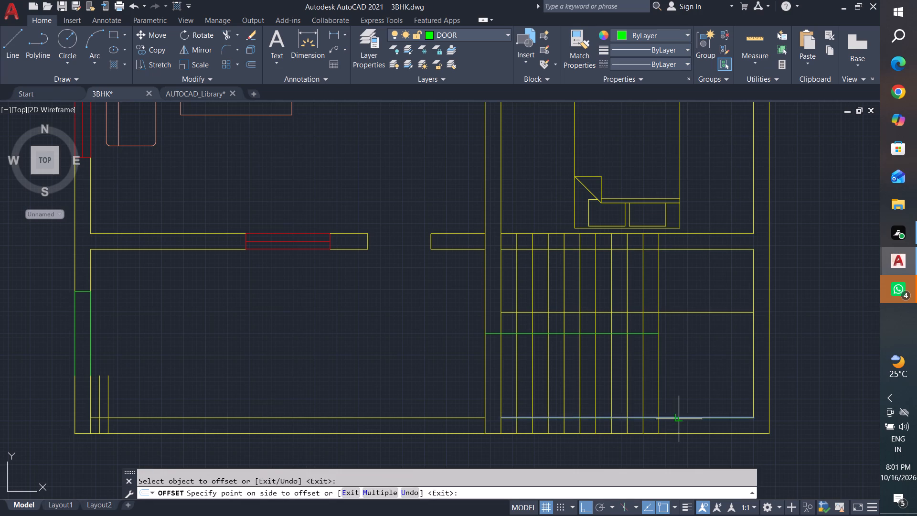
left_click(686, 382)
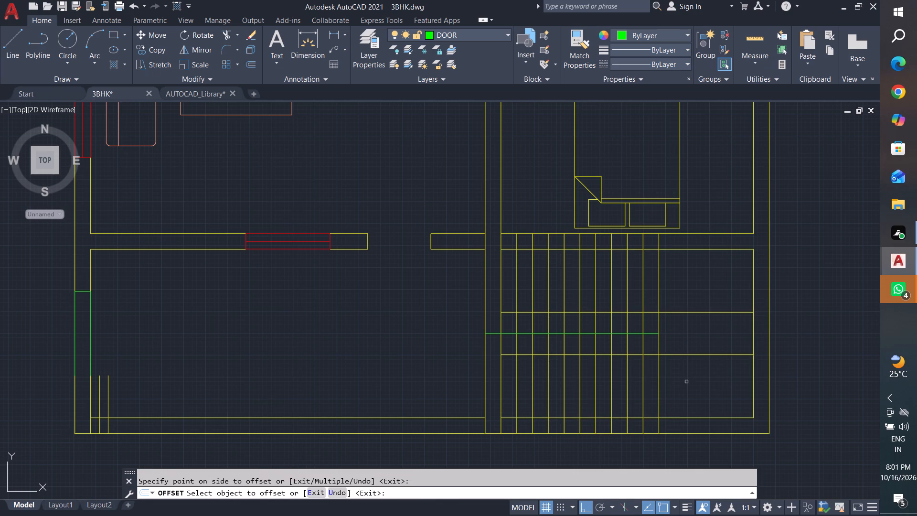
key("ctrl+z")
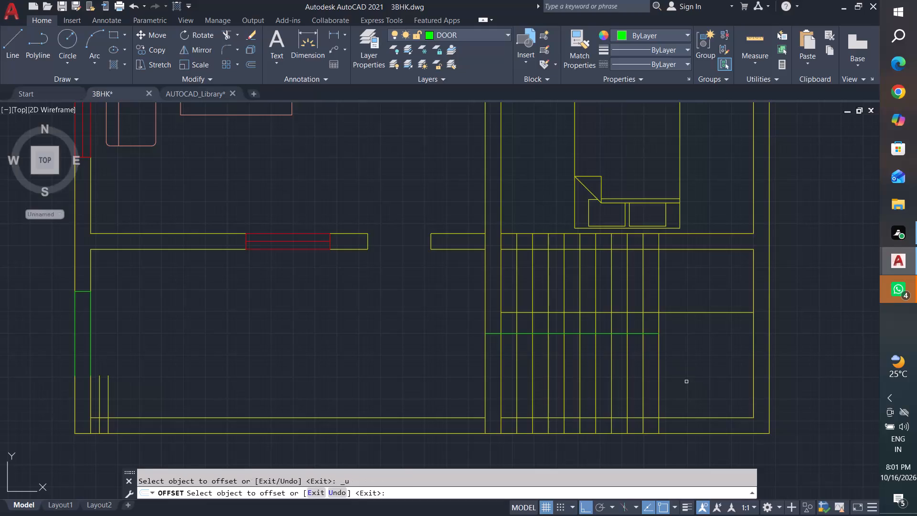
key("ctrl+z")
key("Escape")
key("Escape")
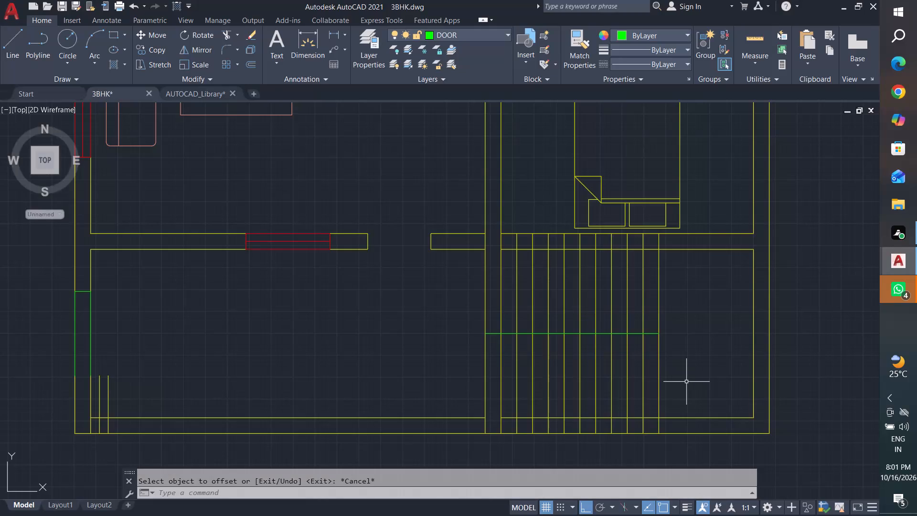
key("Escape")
Offset the staircase room's upper and lower inner wall lines 3'3" into the room.
type("o 3'3\"")
key("Return")
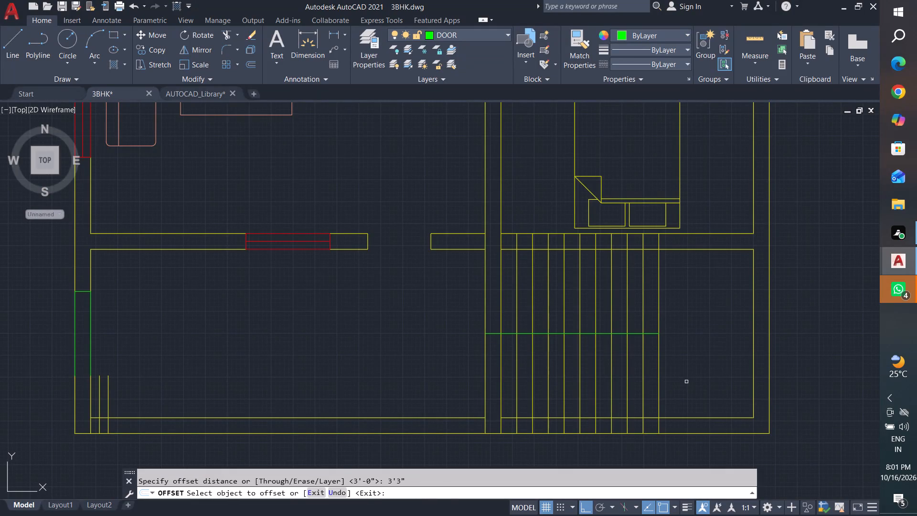
left_click(724, 247)
left_click(723, 277)
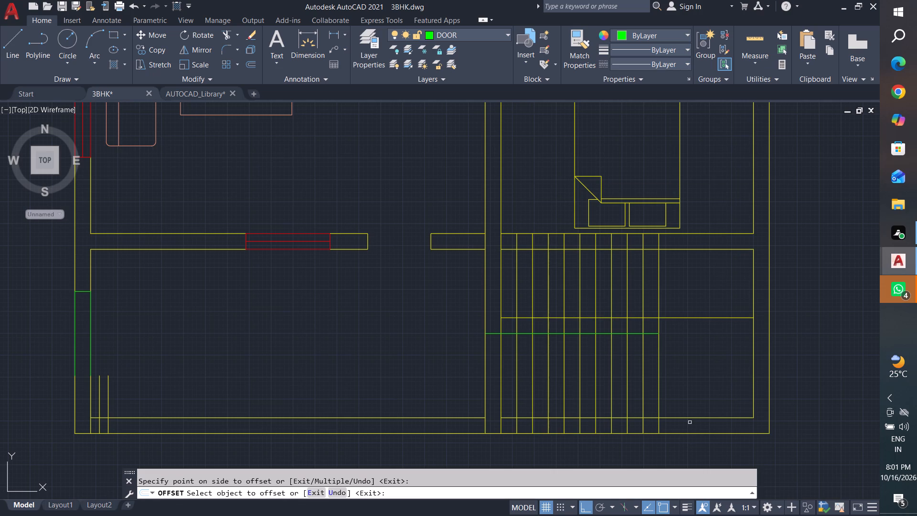
left_click(694, 419)
left_click(700, 389)
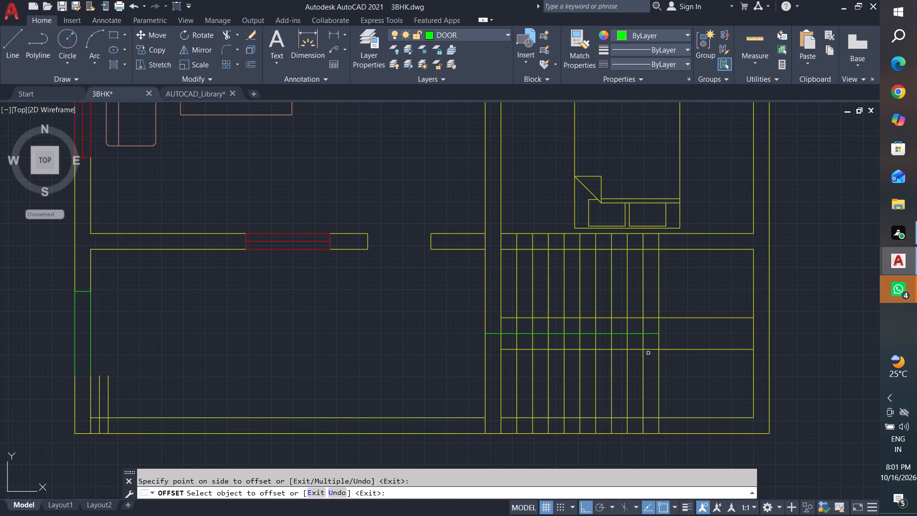
key("Escape")
key("Escape")
key("Escape")
key("Escape")
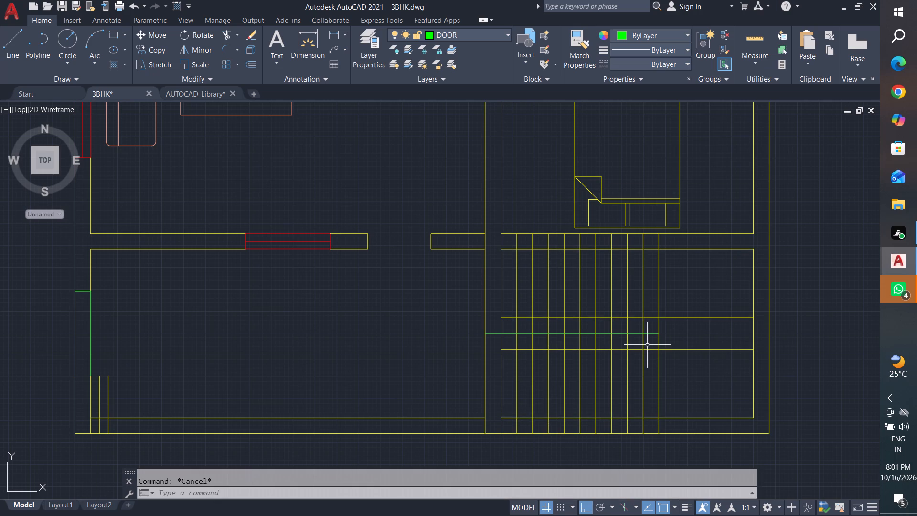
key("Escape")
key("Escape")
Trim the two offset lines where they run past the last tread toward the building's right wall.
type("tr")
key("space")
key("space")
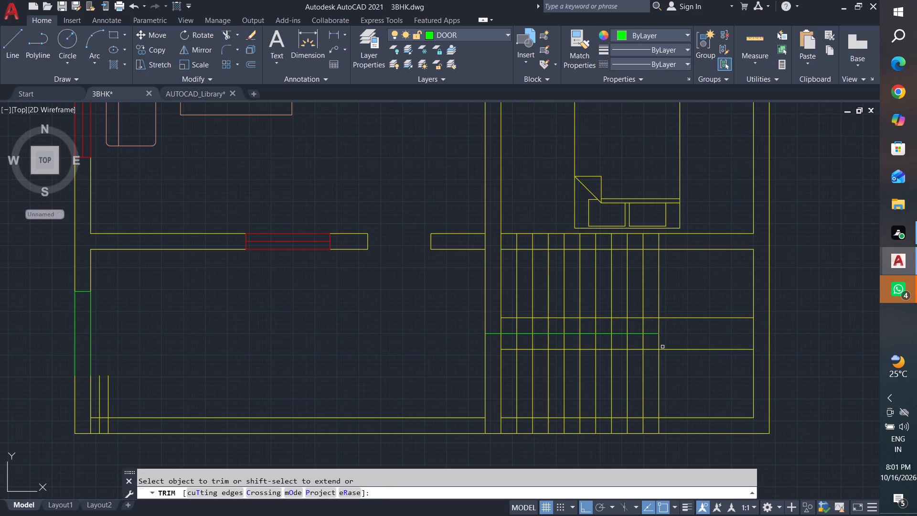
left_click(706, 396)
left_click(706, 268)
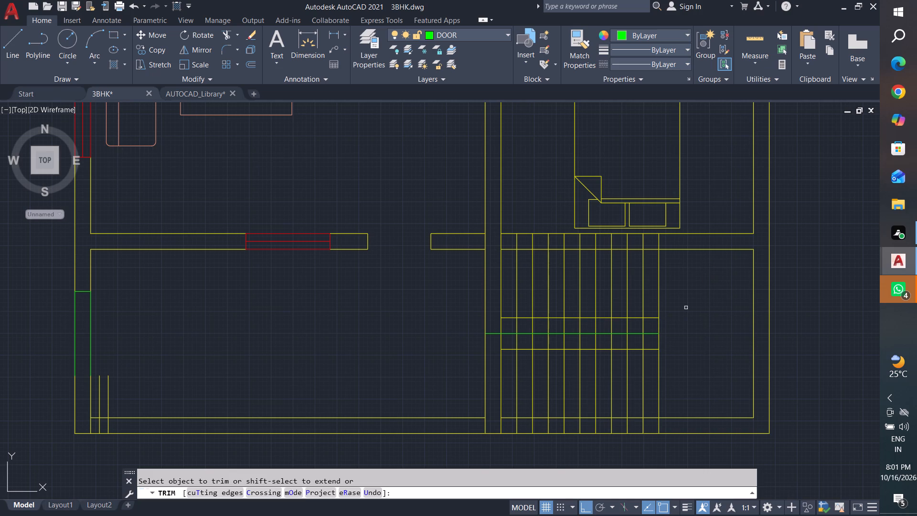
Trim the tread lines and the green centre line out of the gap between the two offset lines.
scroll(659, 322, "up", 2)
left_click(641, 376)
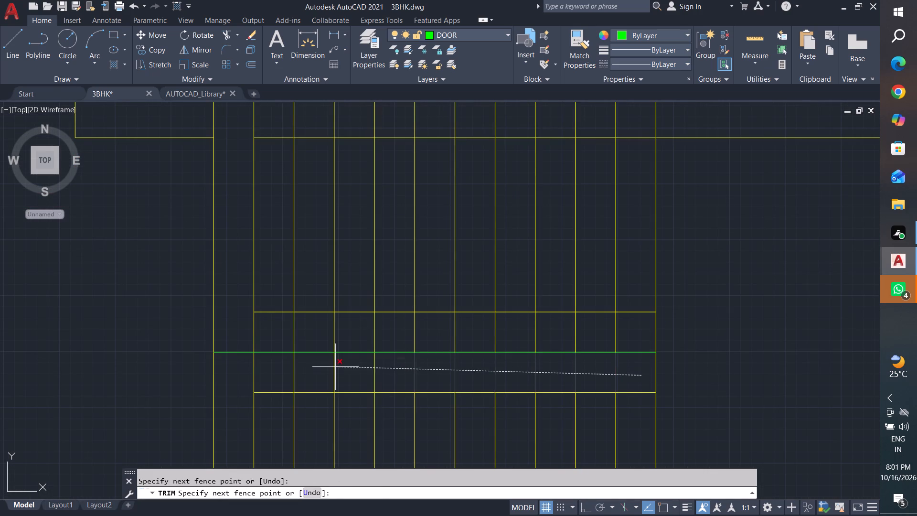
left_click(284, 378)
left_click(284, 364)
double_click(283, 335)
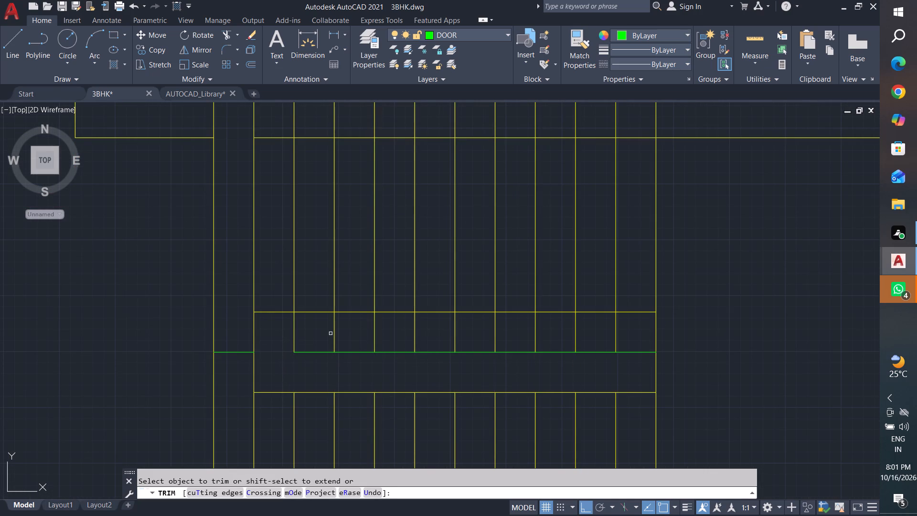
left_click(641, 332)
left_click(268, 335)
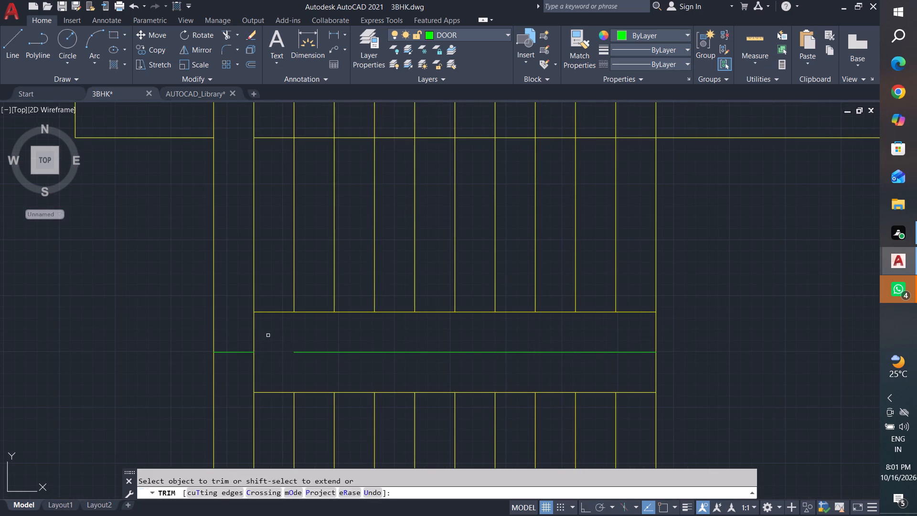
left_click(402, 342)
left_click(523, 365)
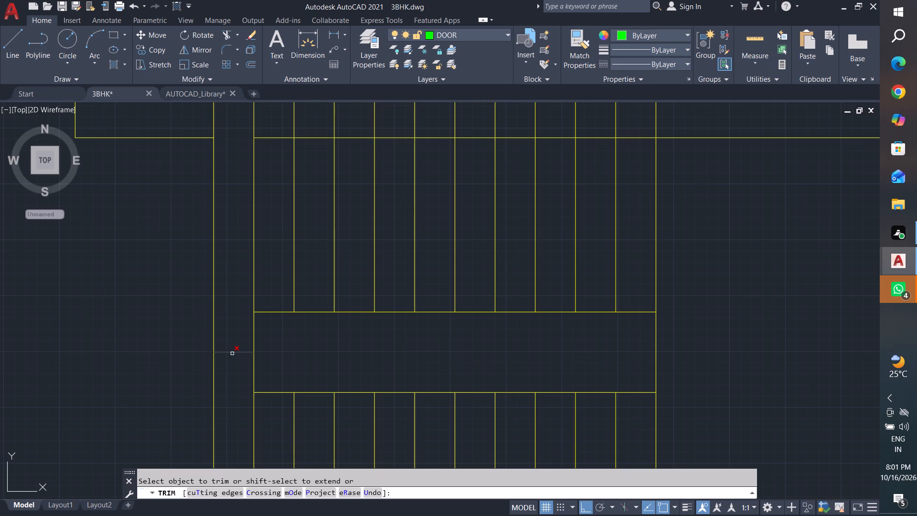
middle_click_drag(375, 355, 565, 336)
key("Escape")
key("Escape")
key("Escape")
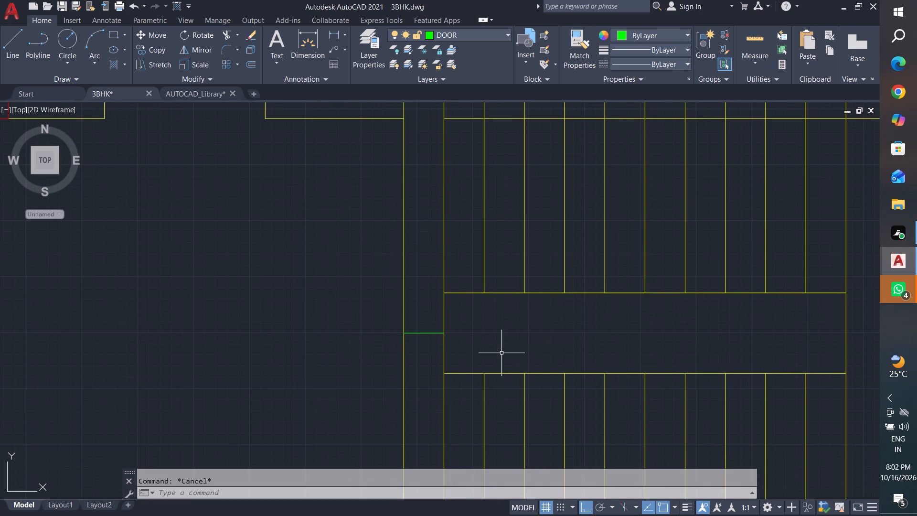
Extend both stair flight edge lines to the partition's far line.
type("ex")
key("space")
key("space")
left_click(469, 270)
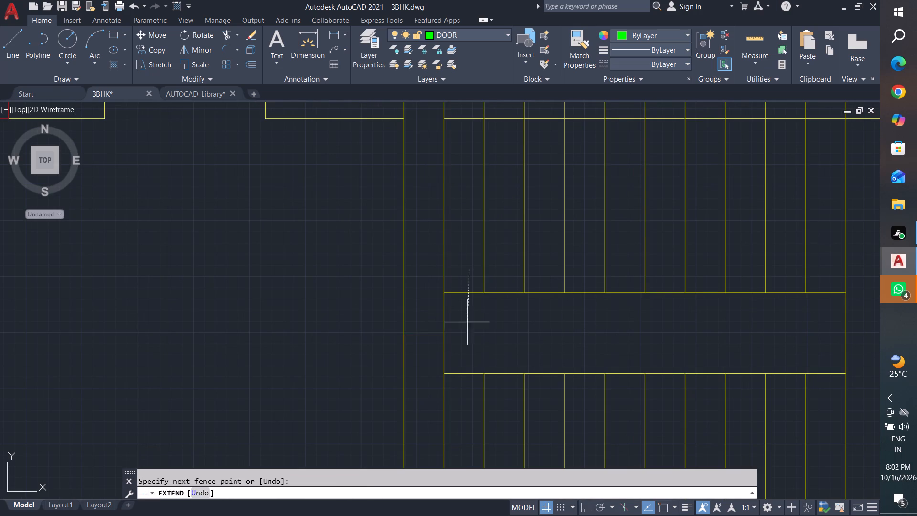
left_click(465, 408)
key("Escape")
key("Escape")
key("Escape")
Trim both partition lines out of the gap between the two stair flights.
type("tr")
key("space")
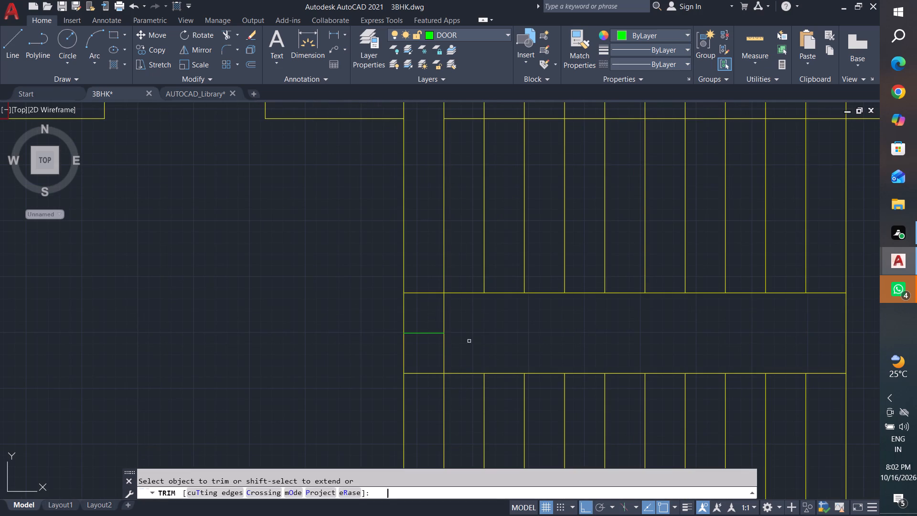
key("space")
left_click(502, 342)
left_click(347, 355)
left_click(372, 316)
left_click(531, 315)
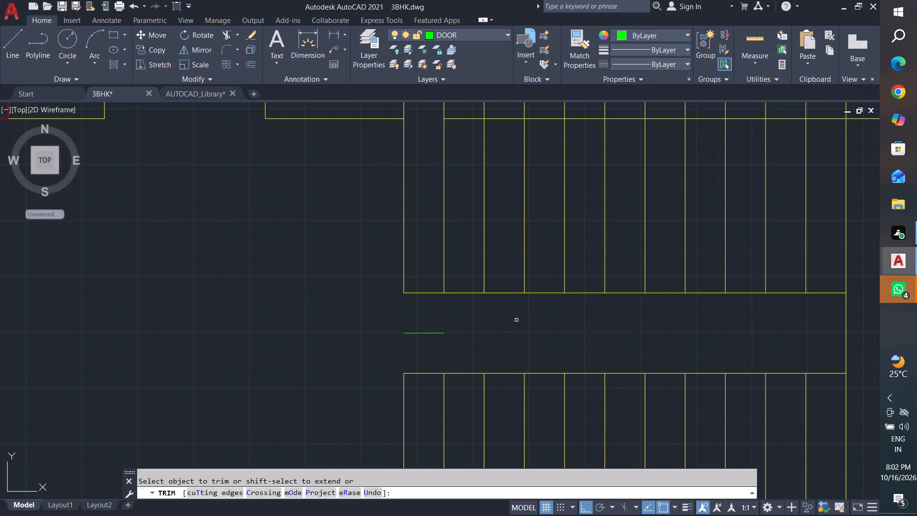
left_click(427, 277)
key("Escape")
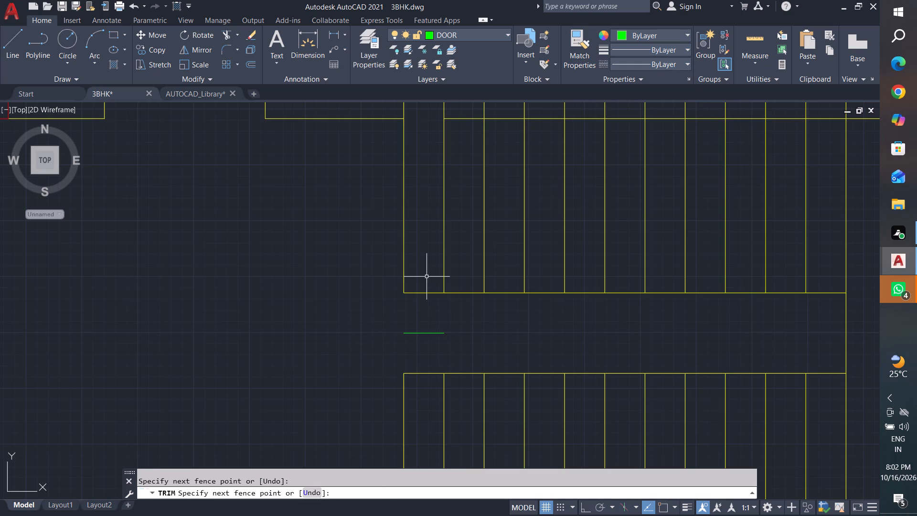
key("Escape")
key("Escape")
key("Escape")
Remove the leftover green centre line segment between the two stair flights.
type("tr")
key("space")
key("space")
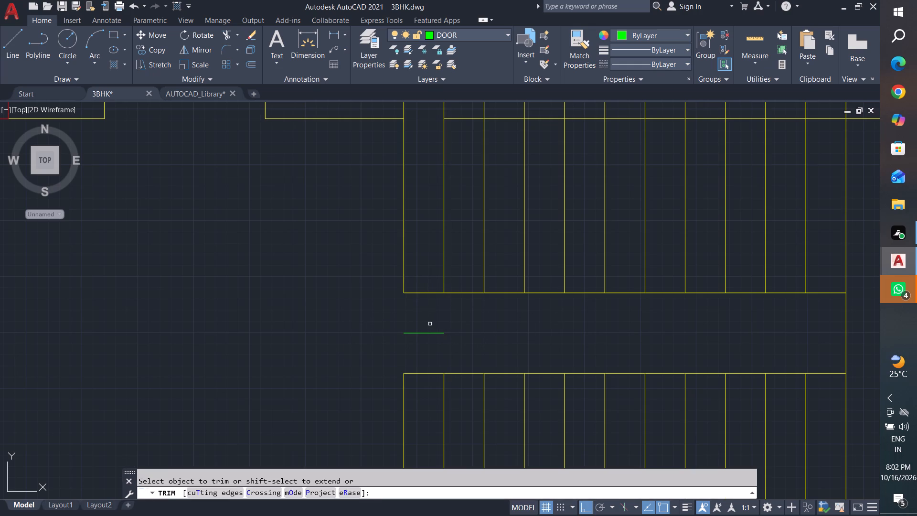
left_click(430, 324)
left_click(429, 347)
key("Escape")
Extend the bottom wall's inner line across the gap at the partition beneath the lower stair flight.
scroll(429, 348, "down", 2)
middle_click_drag(429, 348, 483, 322)
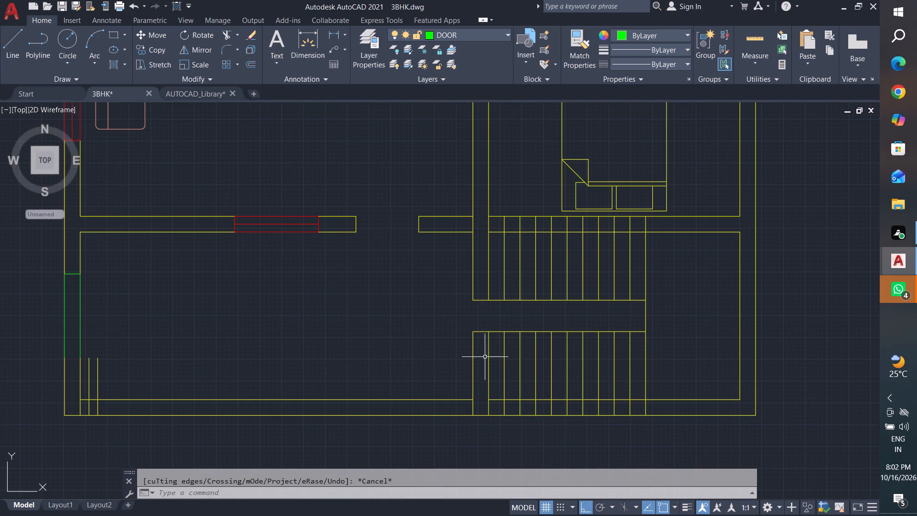
middle_click_drag(492, 415, 517, 361)
key("Escape")
key("Escape")
key("Escape")
key("Escape")
key("Escape")
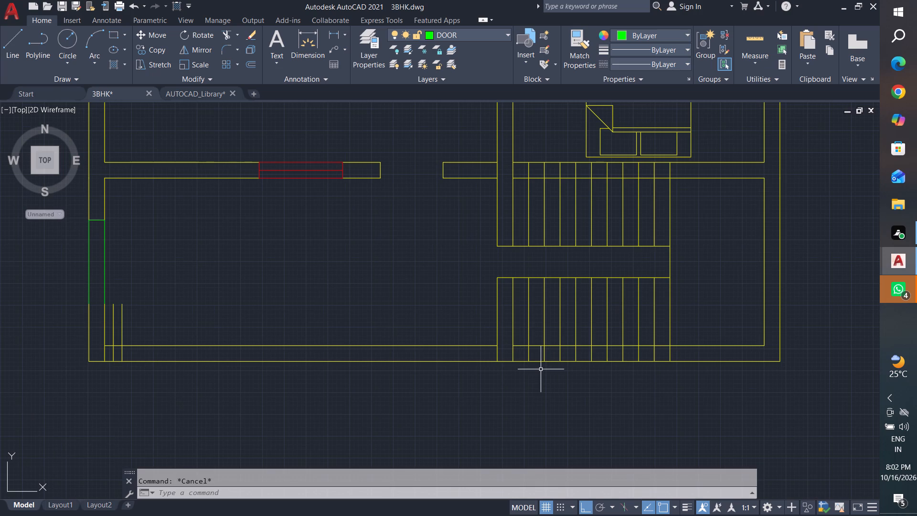
key("Escape")
key("Escape")
type("ex")
key("space")
key("space")
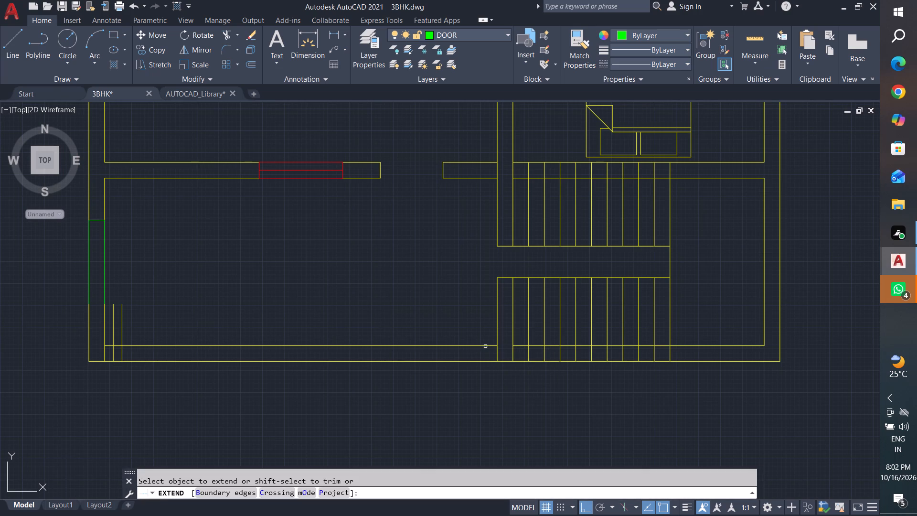
left_click(485, 345)
key("Escape")
key("Escape")
key("Escape")
Trim the tread and partition lines out of the bottom exterior wall's thickness below the lower flight.
middle_click_drag(662, 367, 677, 343)
key("Escape")
scroll(691, 321, "up", 1)
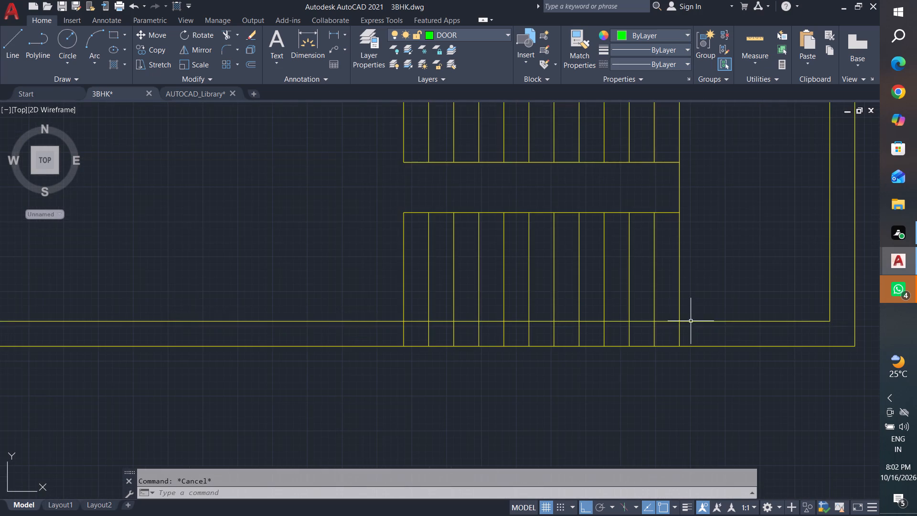
key("Escape")
key("Escape")
type("tr")
key("space")
key("space")
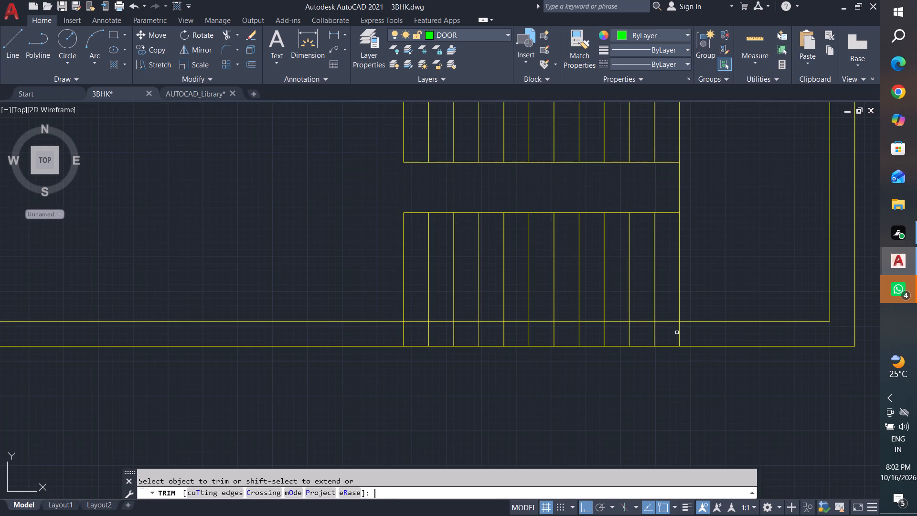
left_click(703, 334)
left_click(351, 328)
Trim the tread and partition lines out of the wall between the bedroom and the upper stair flight.
scroll(545, 430, "down", 2)
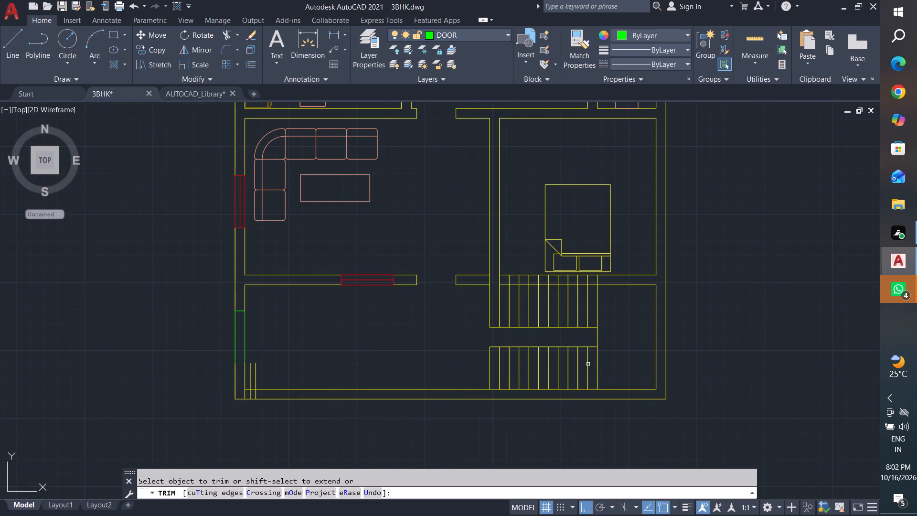
scroll(481, 295, "up", 1)
left_click(482, 272)
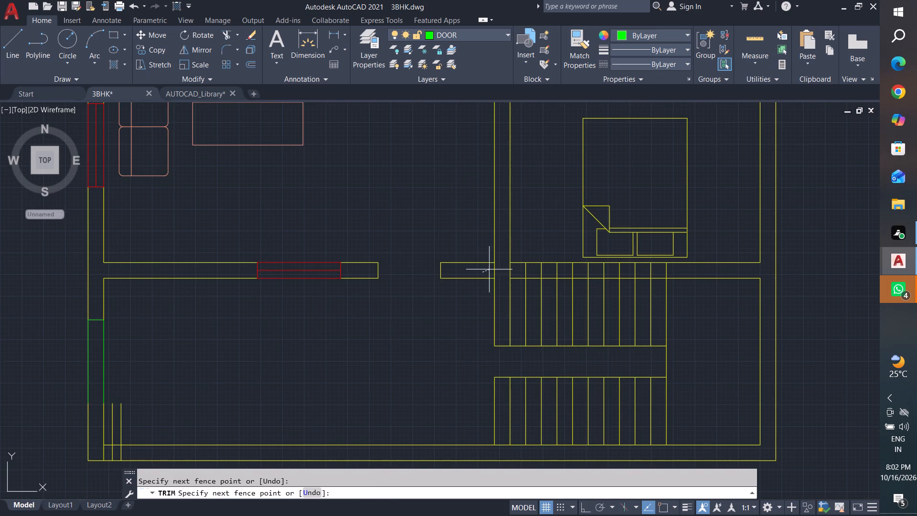
left_click(693, 269)
key("Escape")
key("Escape")
key("Escape")
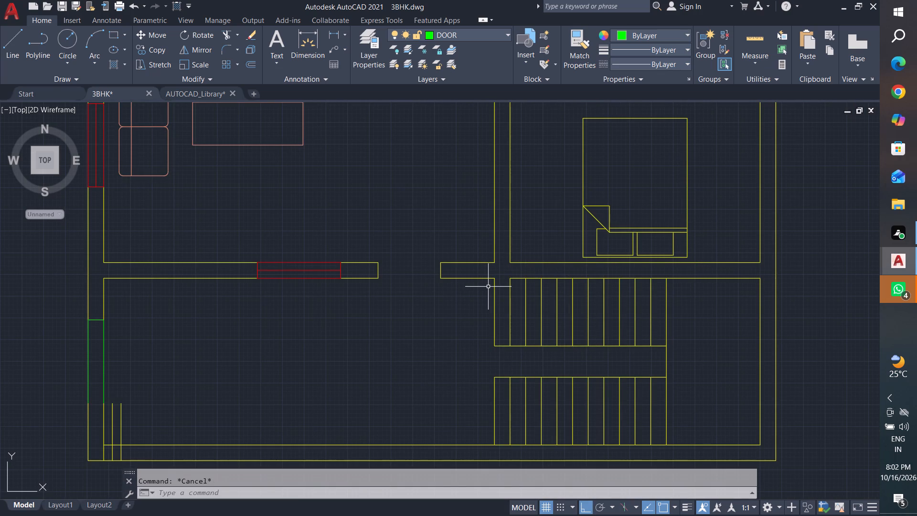
Extend the lines of the wall above the staircase across the gap at the partition.
type("ex")
key("space")
key("space")
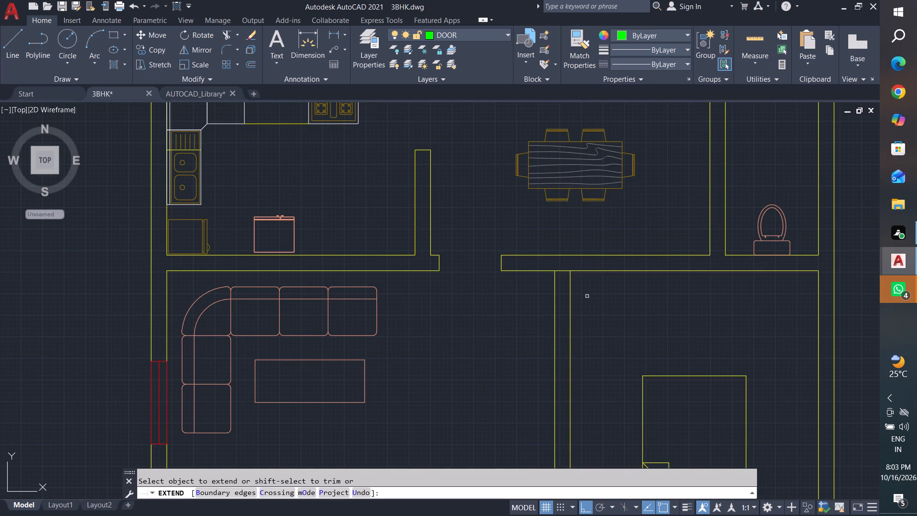
scroll(583, 307, "down", 2)
scroll(581, 398, "up", 1)
key("Escape")
key("Escape")
key("Escape")
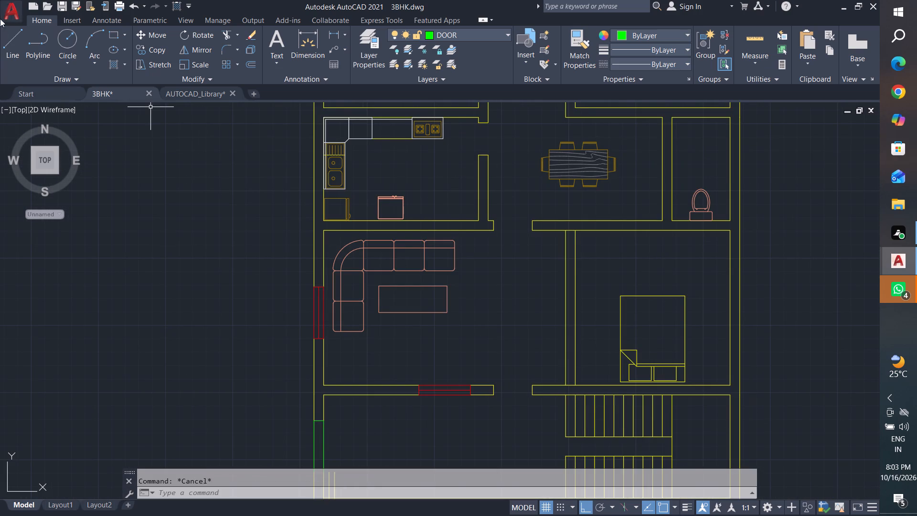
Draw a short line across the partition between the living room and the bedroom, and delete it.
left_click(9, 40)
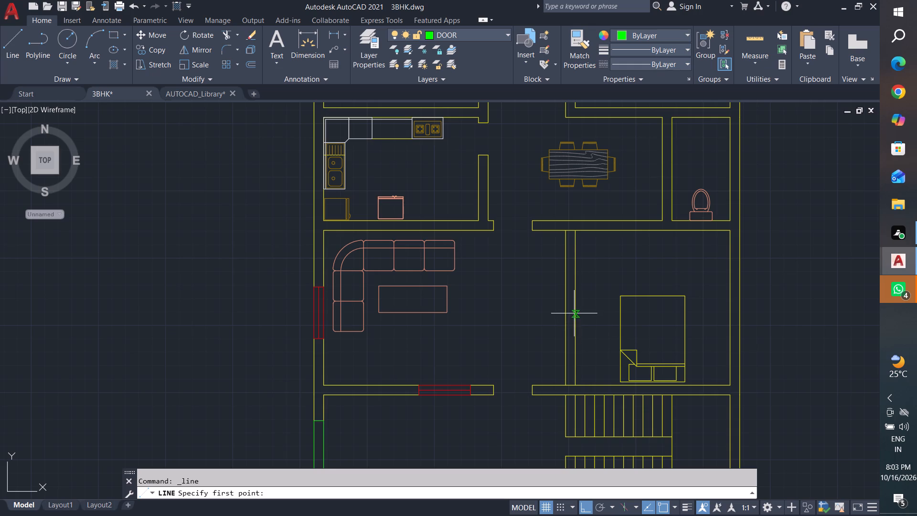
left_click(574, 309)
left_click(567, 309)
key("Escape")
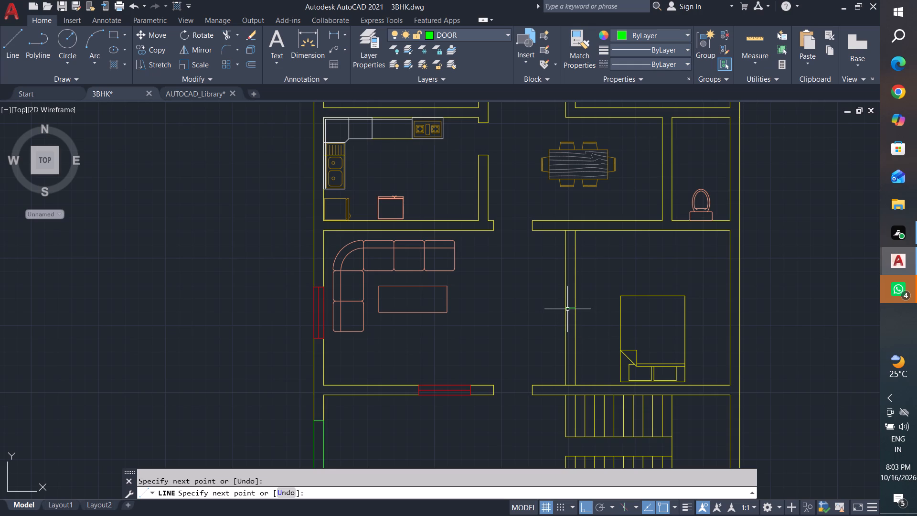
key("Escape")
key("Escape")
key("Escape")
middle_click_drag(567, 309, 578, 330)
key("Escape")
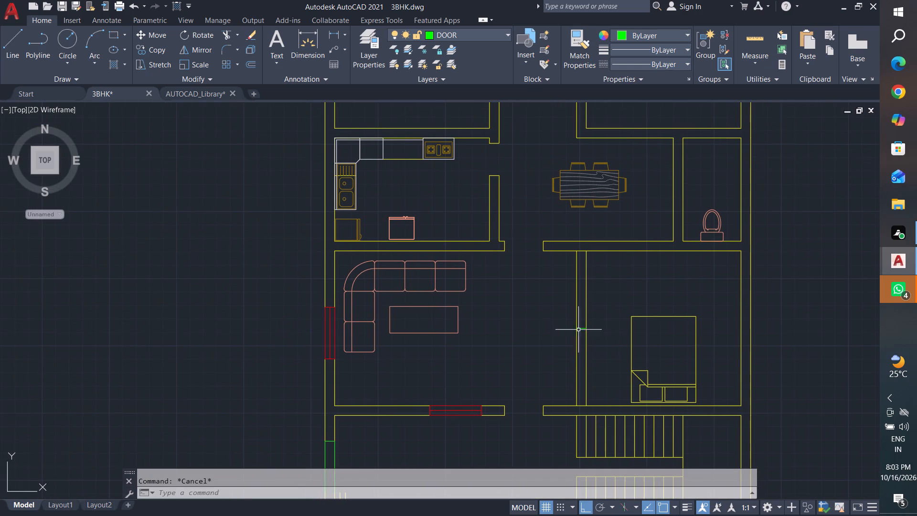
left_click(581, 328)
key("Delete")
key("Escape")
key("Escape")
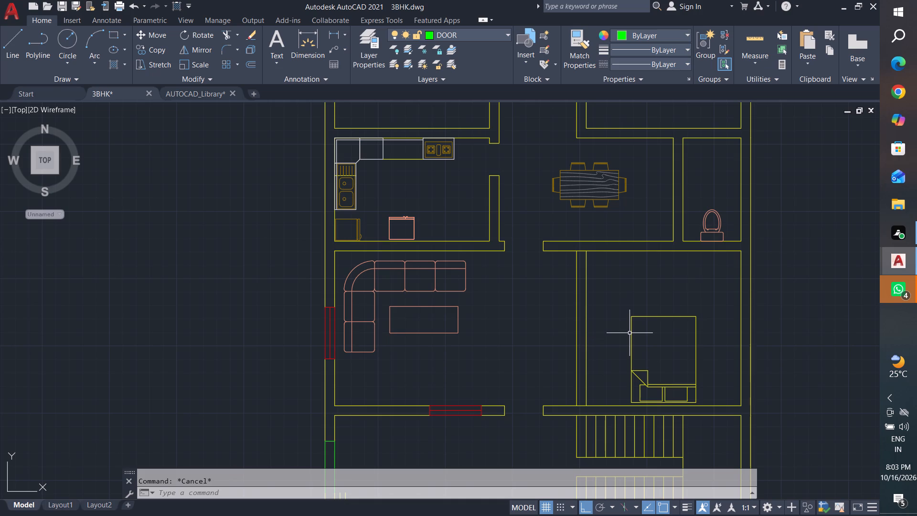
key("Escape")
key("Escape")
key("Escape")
Offset the upper inner wall line of the bedroom above the staircase 5" into the room.
type("o 5\"")
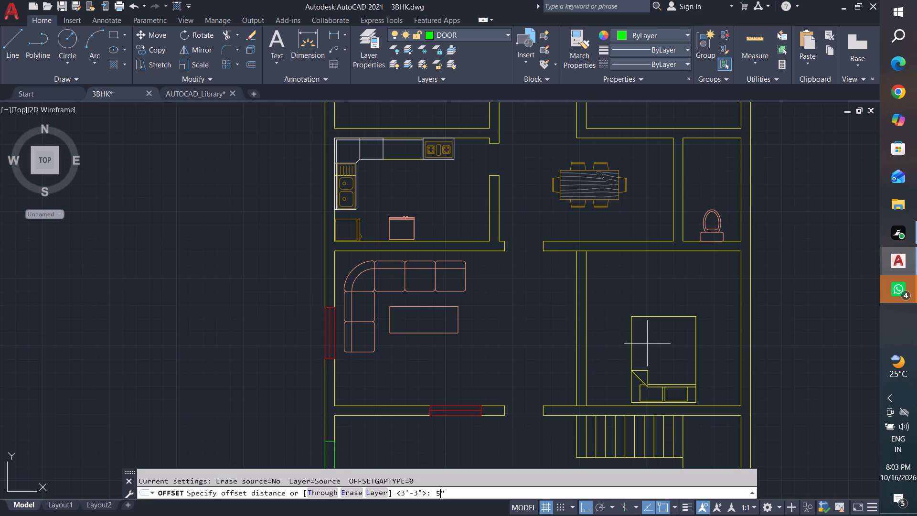
key("Return")
left_click(609, 251)
left_click(603, 269)
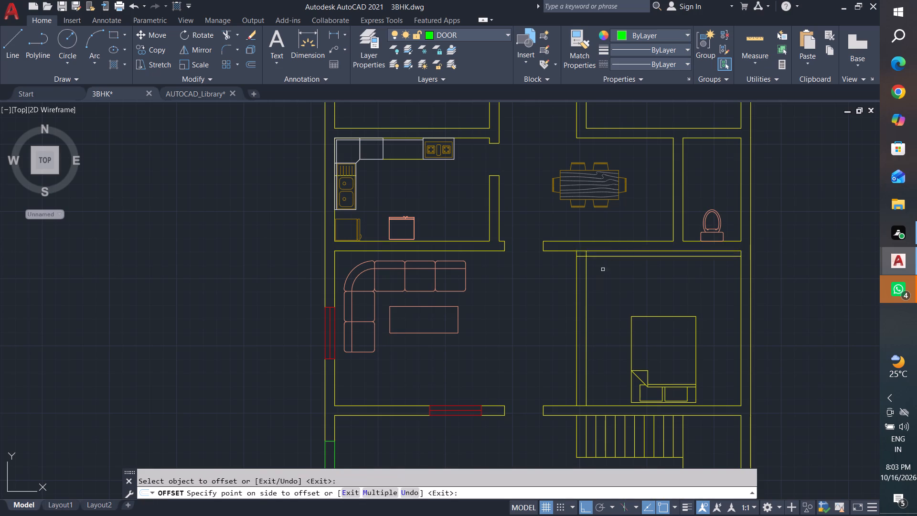
key("Escape")
key("Escape")
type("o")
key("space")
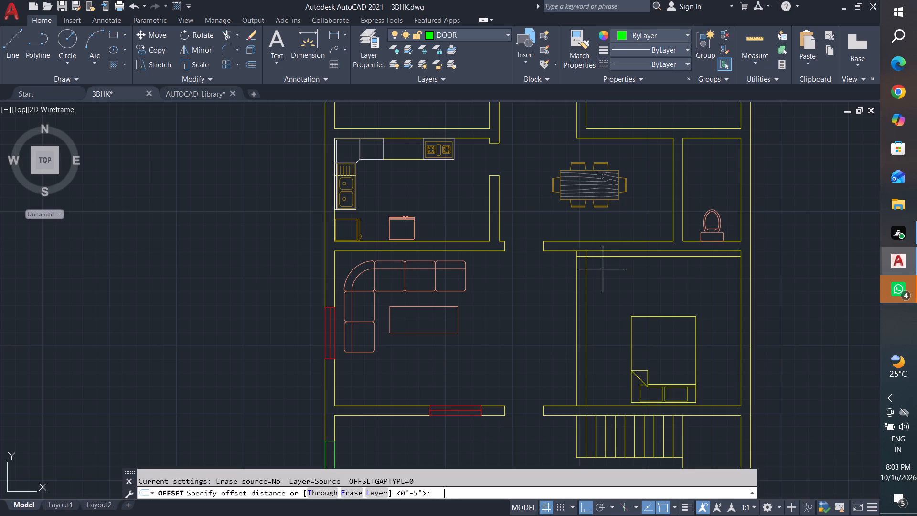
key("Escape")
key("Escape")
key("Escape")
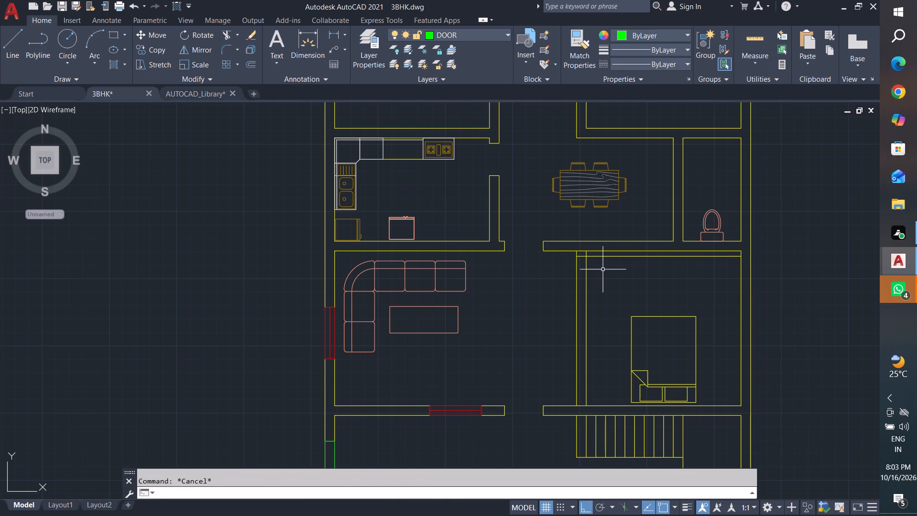
Offset the 5" offset line in the bedroom above the staircase a further 3' into the room.
type("o")
key("space")
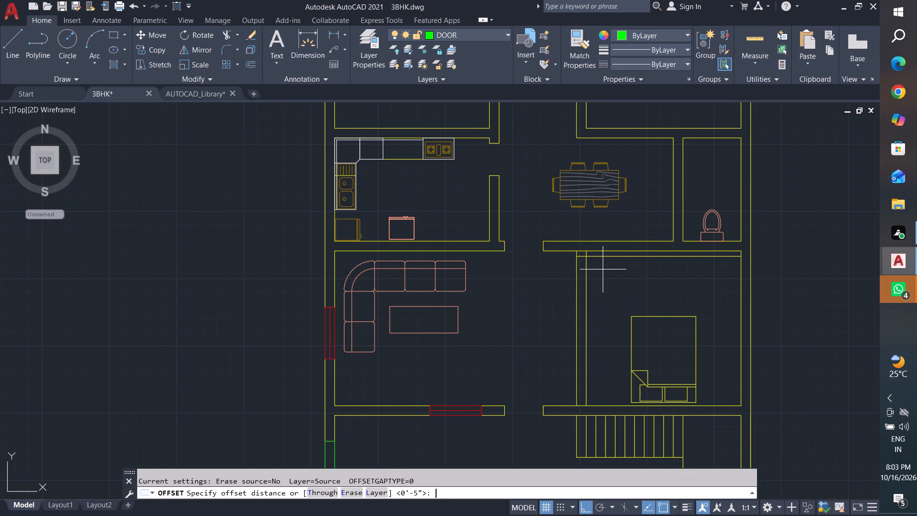
type("3'")
key("Return")
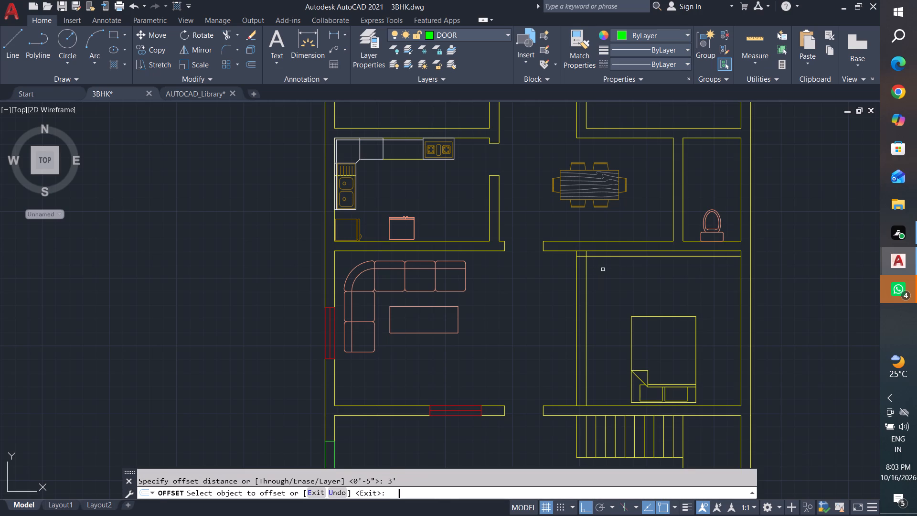
left_click(623, 256)
left_click(611, 295)
key("Escape")
key("Escape")
key("Escape")
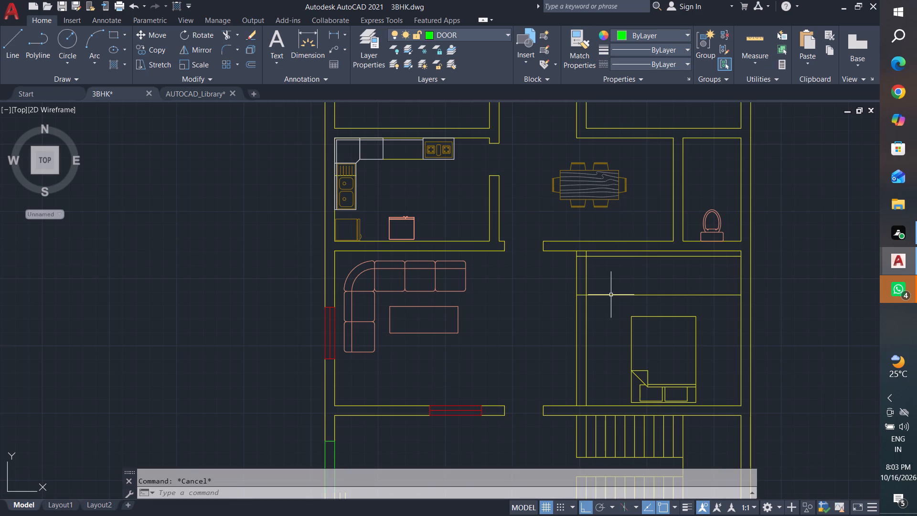
Trim the partition and offset lines to open a 3' doorway between the living room and the bedroom above the staircase.
key("Escape")
type("tr")
key("space")
key("space")
scroll(611, 316, "up", 2)
left_click(621, 300)
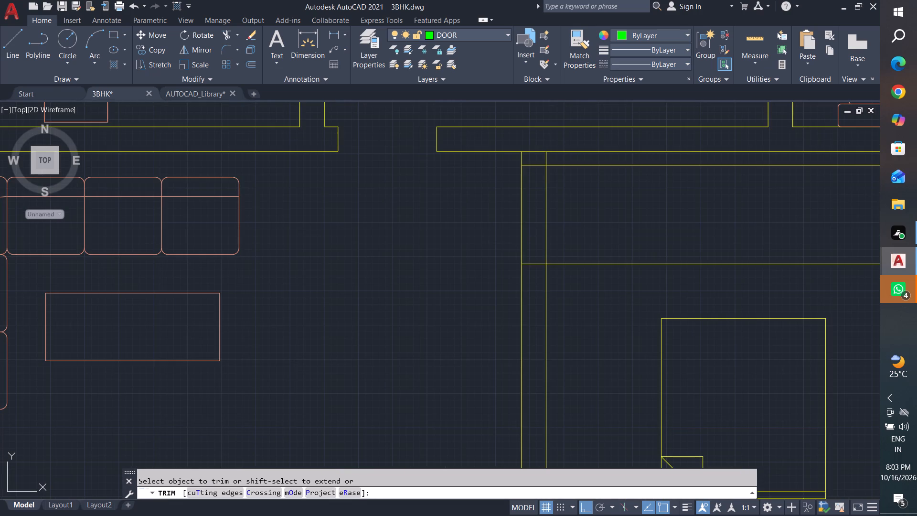
left_click(604, 206)
left_click(623, 204)
left_click(440, 232)
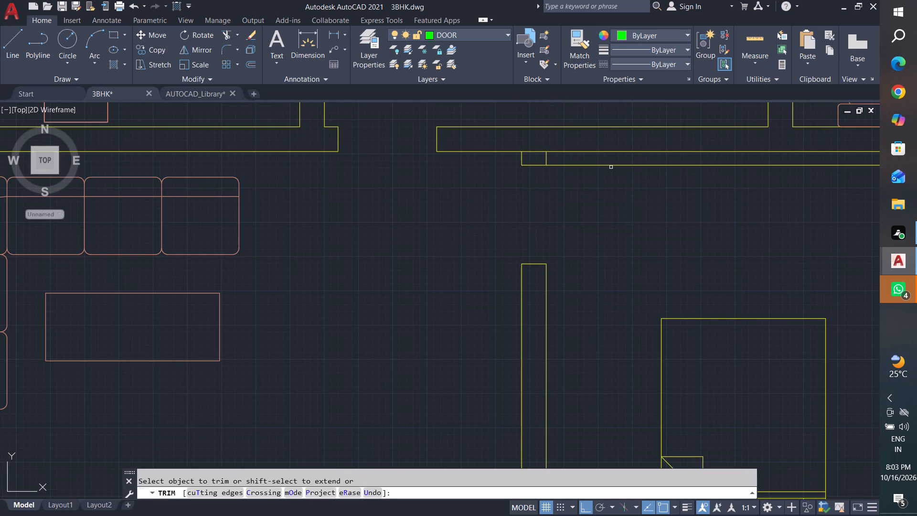
left_click(611, 167)
left_click(533, 152)
scroll(561, 314, "down", 3)
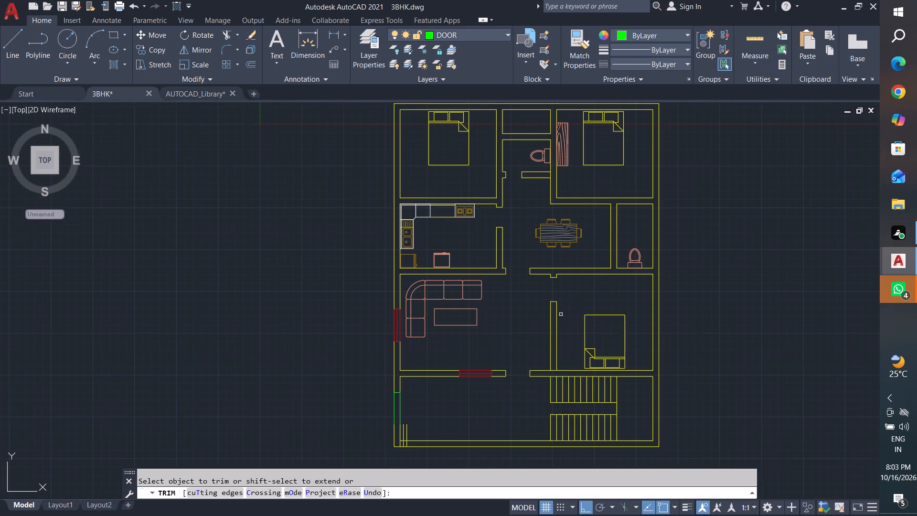
key("Escape")
key("Escape")
key("Escape")
key("Escape")
Trim the line across the partition's lower end where it meets the wall above the staircase.
type("tr")
key("space")
key("space")
scroll(541, 376, "up", 2)
left_click(573, 365)
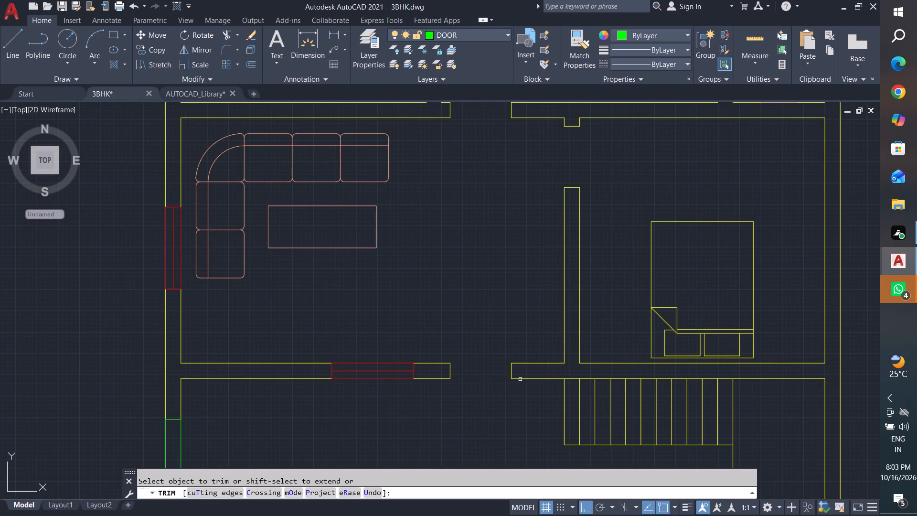
scroll(520, 382, "down", 2)
key("Escape")
key("Escape")
key("Escape")
middle_click_drag(510, 412, 569, 353)
key("Escape")
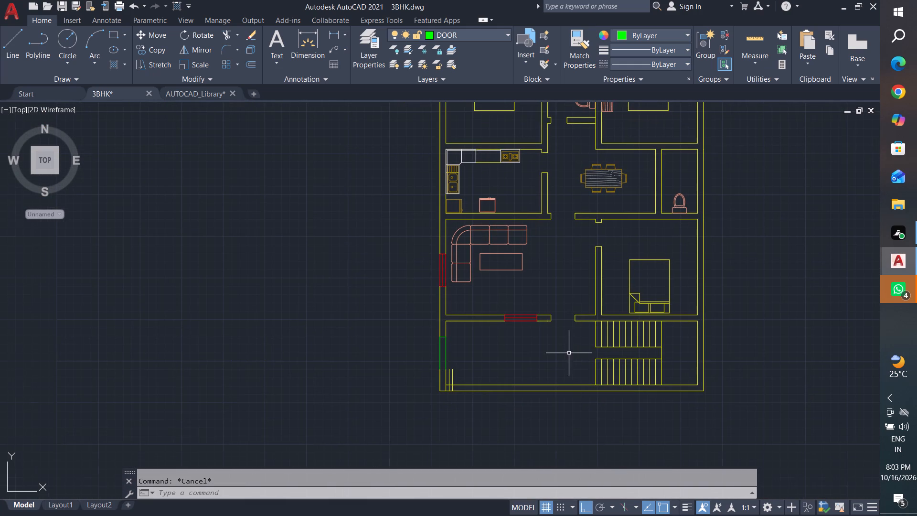
key("Escape")
Offset the inner edges of both stair flights and the end line between them 2" into the gap.
scroll(616, 371, "up", 2)
key("Escape")
key("Escape")
type("o")
key("space")
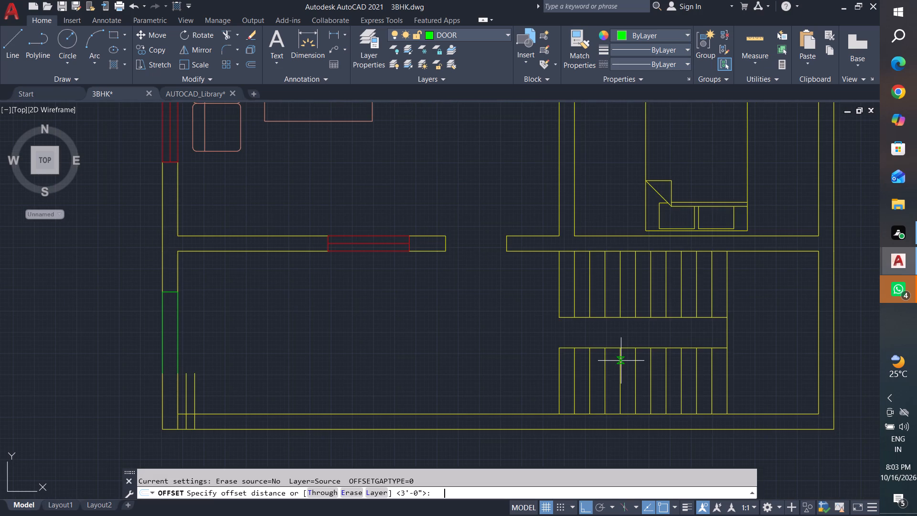
type("2\"")
key("Return")
scroll(621, 361, "up", 1)
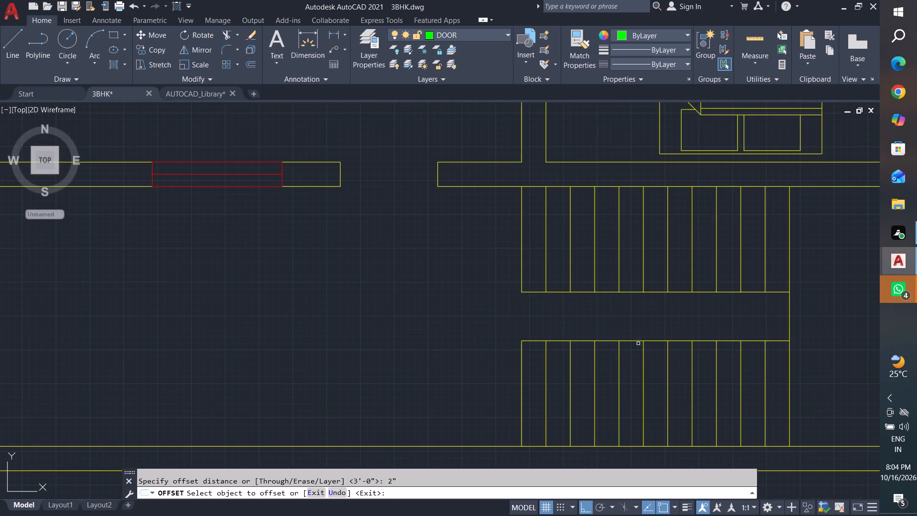
left_click(638, 341)
left_click(640, 330)
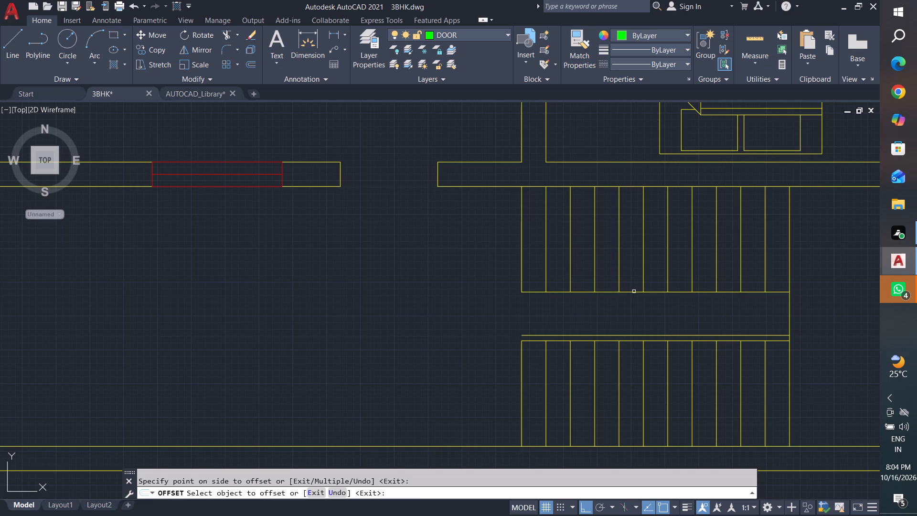
left_click(634, 291)
left_click(633, 308)
left_click(789, 318)
left_click(755, 318)
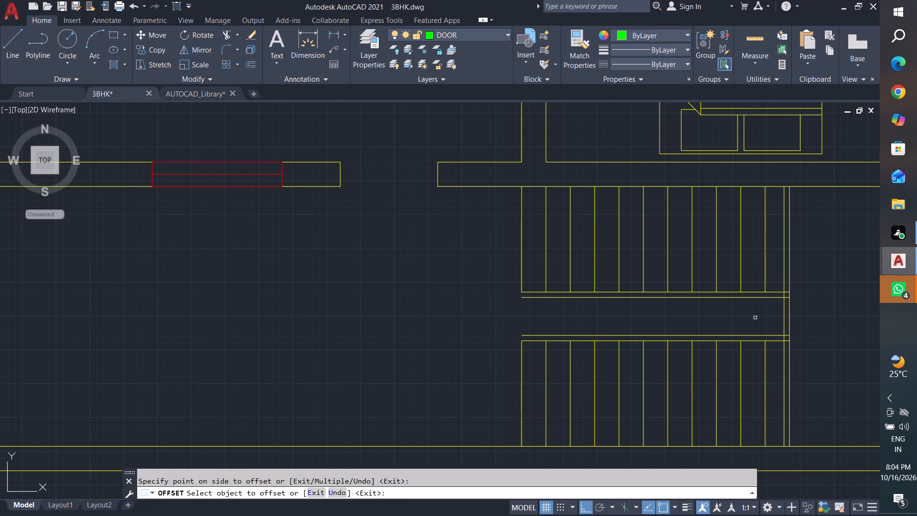
key("Escape")
key("Escape")
Trim the excess of the 2" offset lines at the staircase's closed end to form clean inner corners.
type("tr")
key("space")
key("space")
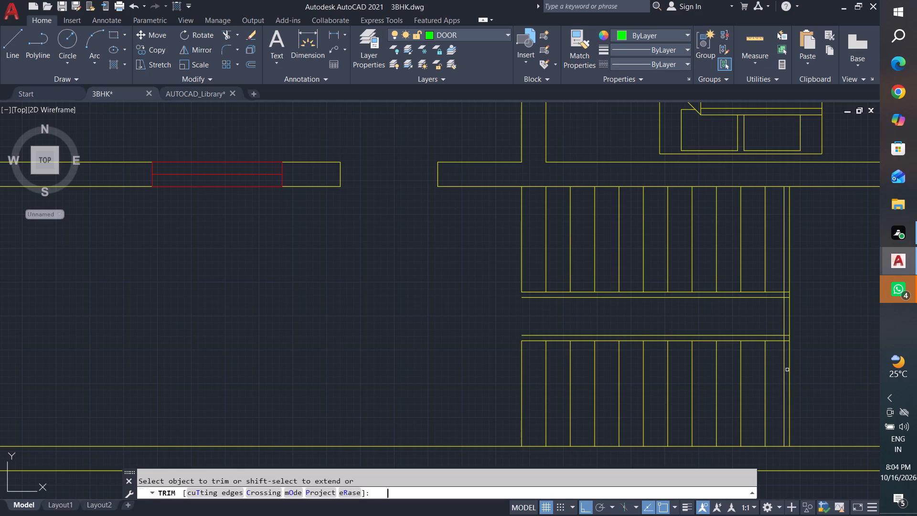
left_click(785, 358)
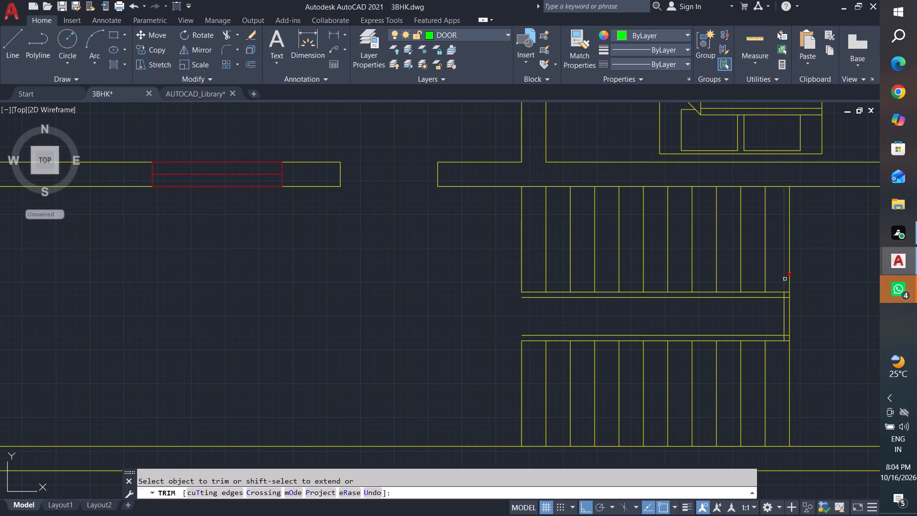
left_click(785, 279)
scroll(785, 291, "up", 3)
left_click(789, 326)
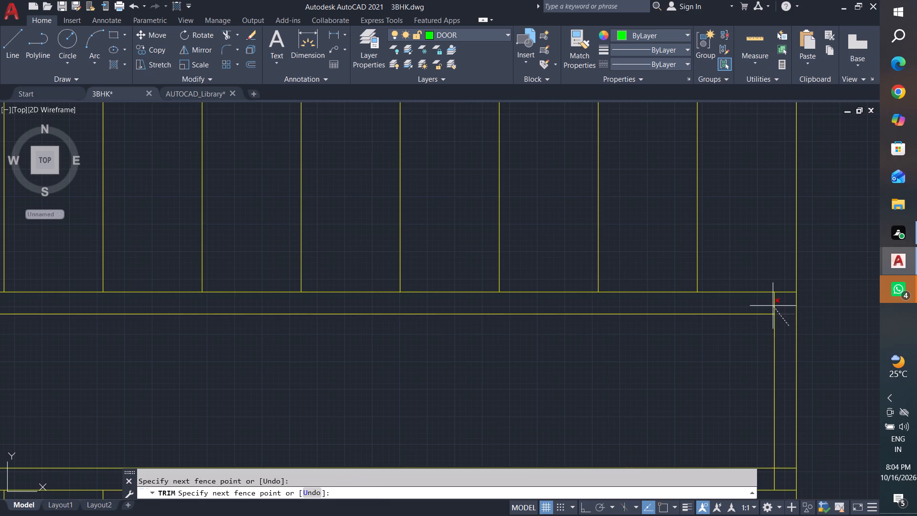
left_click(772, 305)
scroll(772, 305, "down", 2)
scroll(780, 383, "up", 3)
left_click(763, 316)
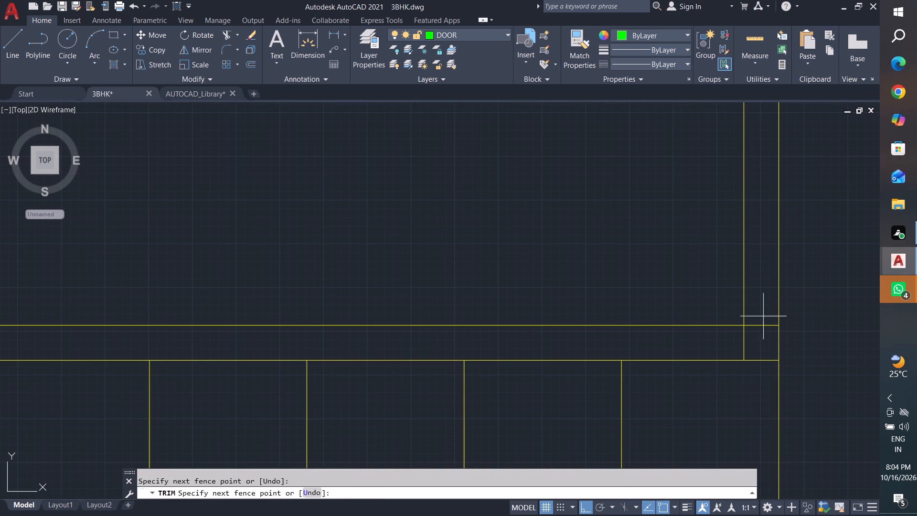
left_click(743, 342)
scroll(742, 342, "down", 4)
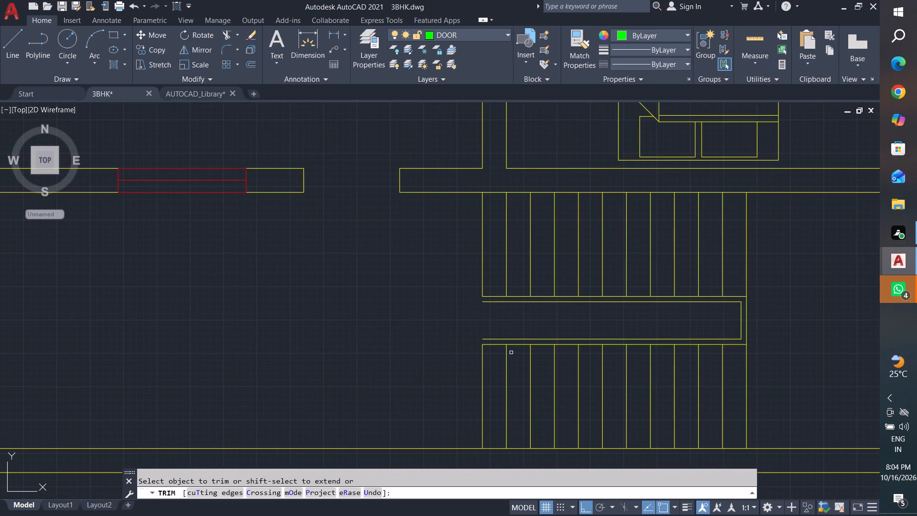
scroll(457, 324, "up", 2)
key("Escape")
key("Escape")
key("Escape")
Extend the first tread lines of both stair flights to the 2" offset lines.
type("ex")
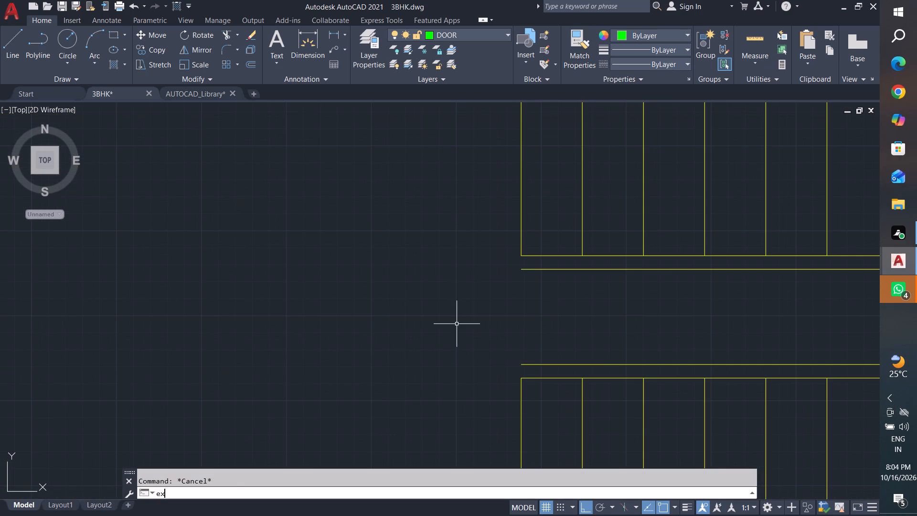
key("space")
key("space")
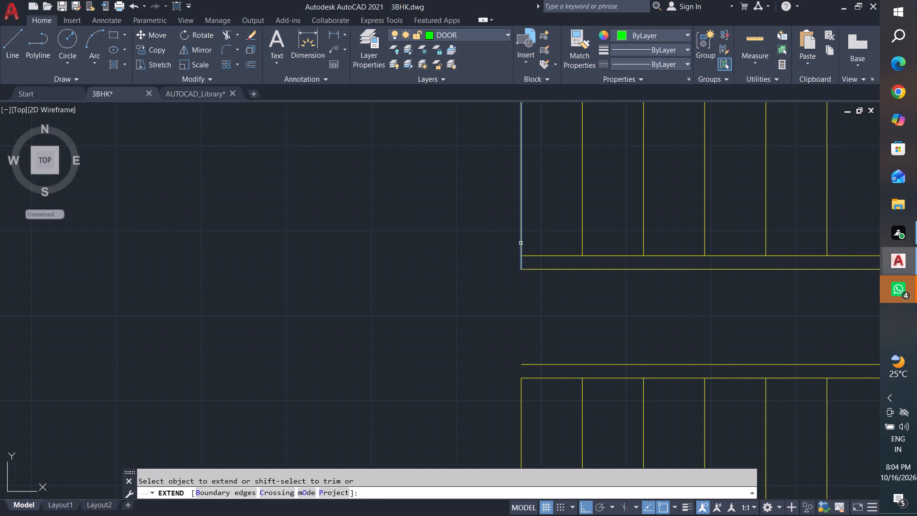
left_click(521, 243)
left_click(521, 408)
scroll(498, 398, "down", 4)
middle_click_drag(498, 398, 518, 390)
key("Escape")
key("Escape")
key("Escape")
key("Escape")
key("Escape")
key("Escape")
Extend the outer wall line of the toilet beside the dining area up through the wall to the bedroom above.
middle_click_drag(624, 393, 661, 362)
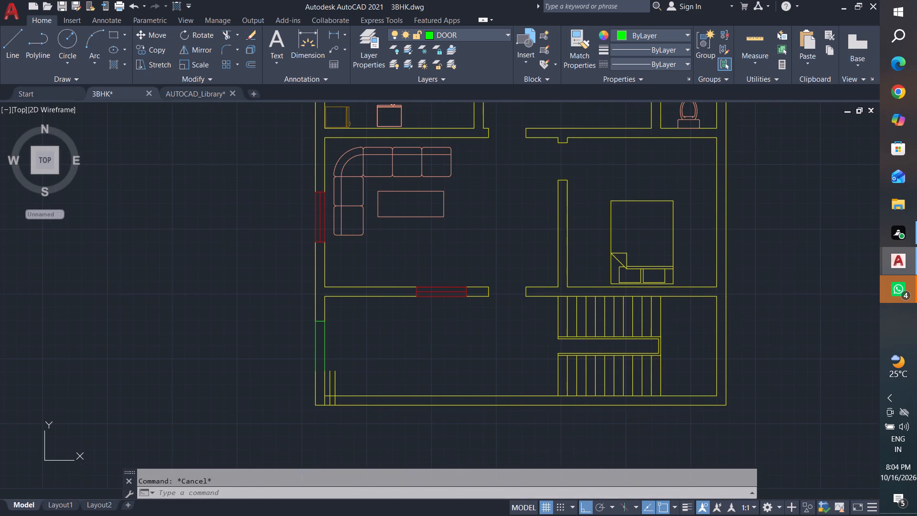
middle_click_drag(480, 363, 656, 459)
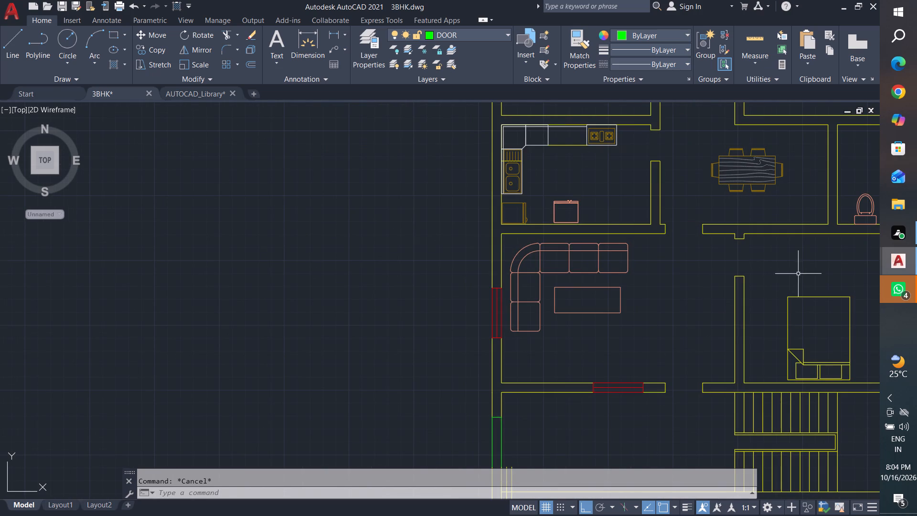
middle_click_drag(778, 336, 697, 402)
middle_click_drag(721, 367, 700, 439)
middle_click_drag(763, 264, 757, 312)
key("Escape")
key("Escape")
key("Escape")
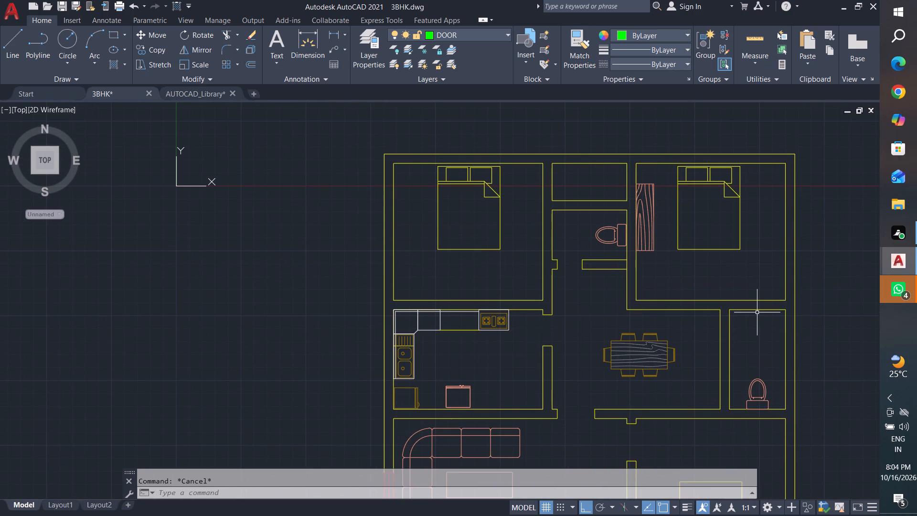
type("ex")
key("space")
key("space")
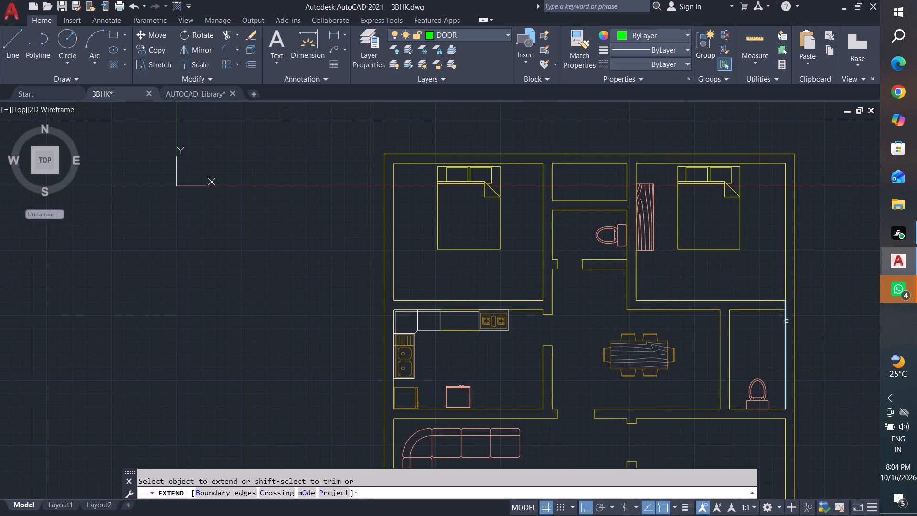
left_click(786, 321)
key("Escape")
key("Escape")
Offset the extended outer wall line of the toilet beside the dining area 5" into the room.
key("o")
key("space")
type("5\"")
key("Return")
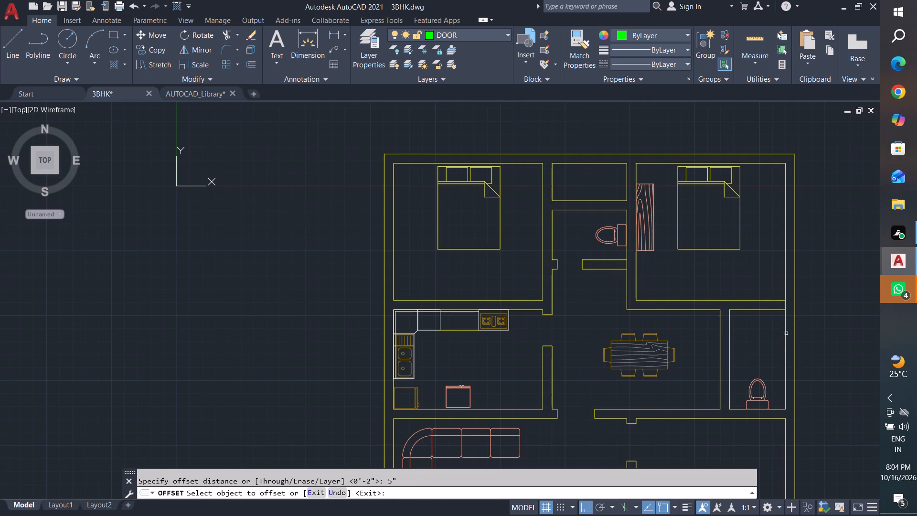
left_click(786, 333)
left_click(775, 333)
key("Escape")
key("Escape")
Offset the toilet's 5" offset line a further 2' into the room.
type("o")
key("space")
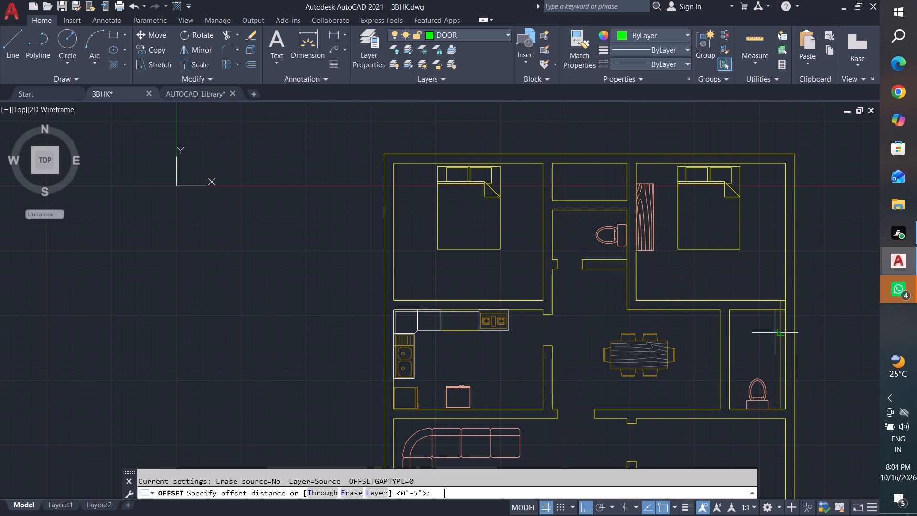
type("2'")
key("Return")
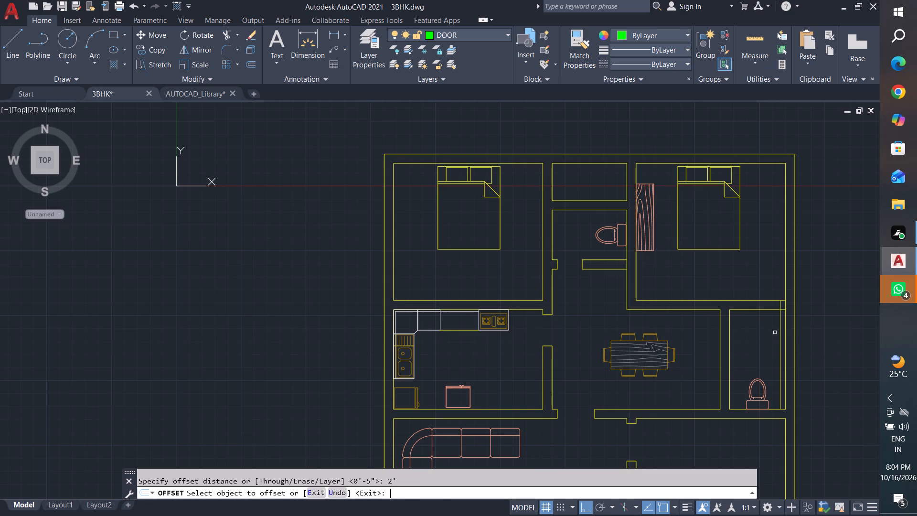
left_click_drag(780, 332, 776, 333)
left_click(761, 335)
key("Escape")
key("Escape")
key("Escape")
Trim the wall between the dining-side toilet and the bedroom above to open a 2' doorway beside a 5" wall stub.
type("tr")
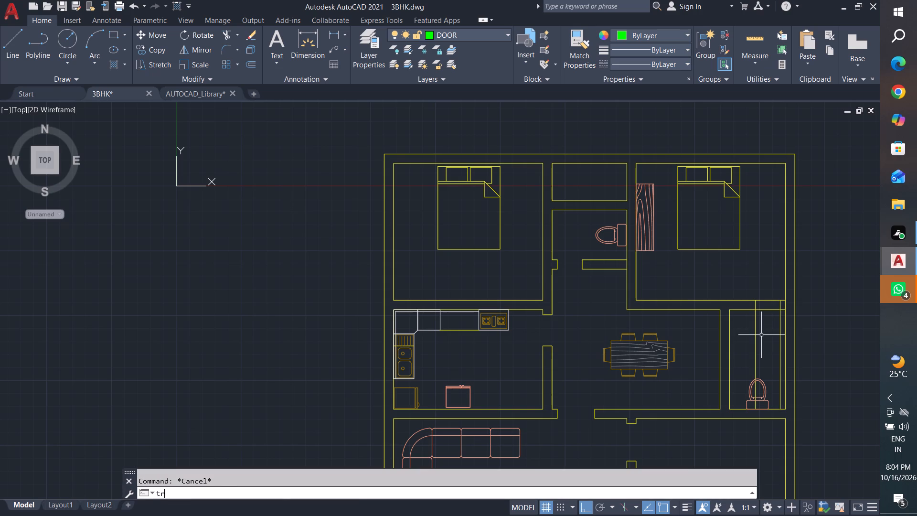
key("space")
key("space")
scroll(761, 335, "up", 2)
left_click(774, 313)
left_click(772, 201)
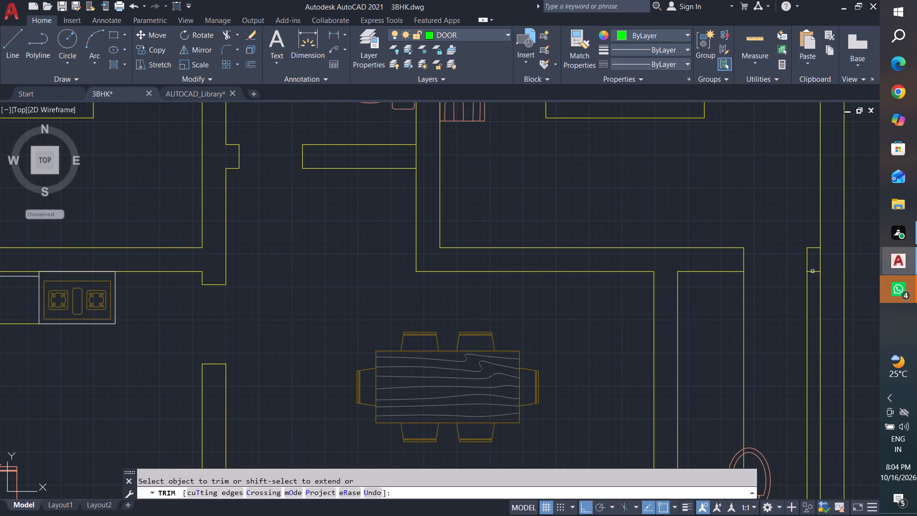
left_click(815, 280)
left_click(718, 307)
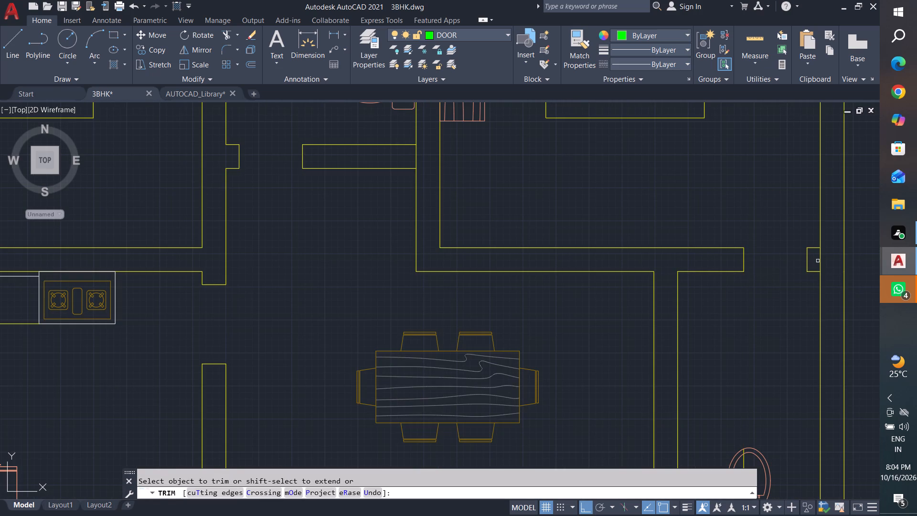
left_click(819, 261)
middle_click_drag(758, 361, 777, 213)
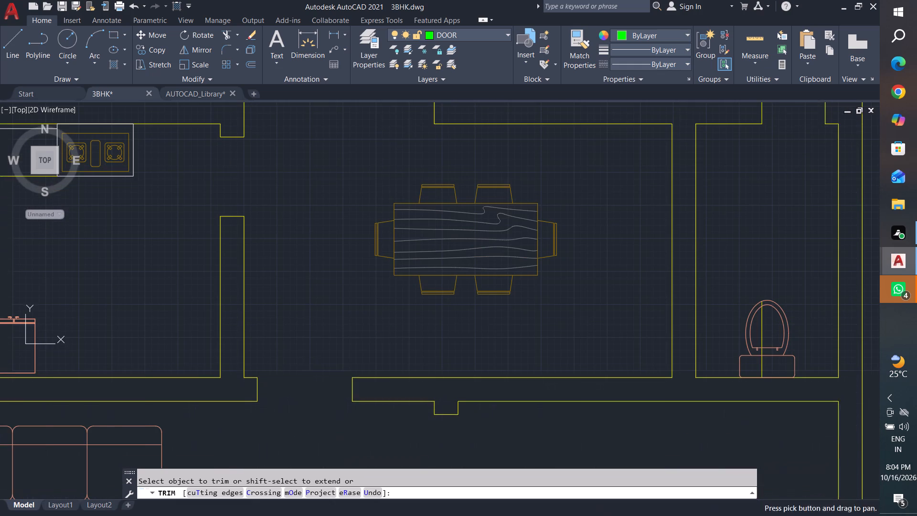
key("Escape")
key("Escape")
key("Escape")
key("Escape")
Erase the leftover offset line segment crossing the toilet fixture beside the dining area.
left_click(762, 331)
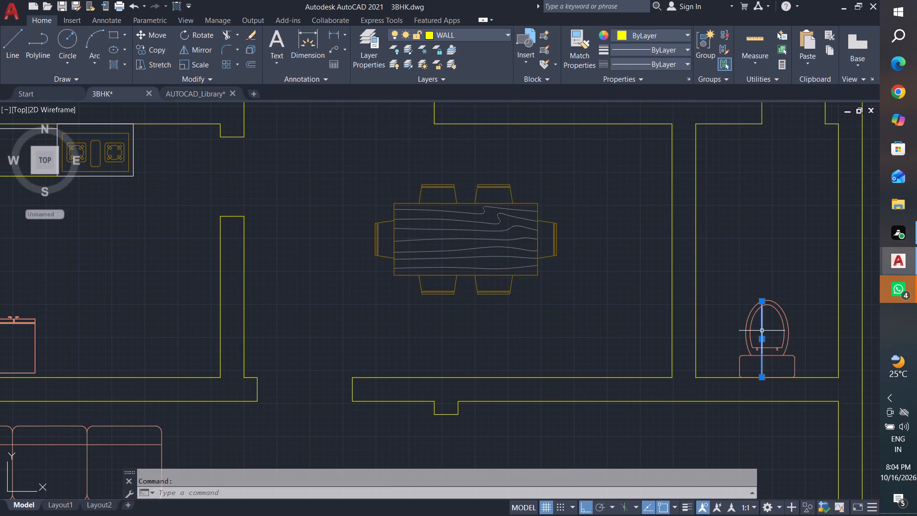
key("Delete")
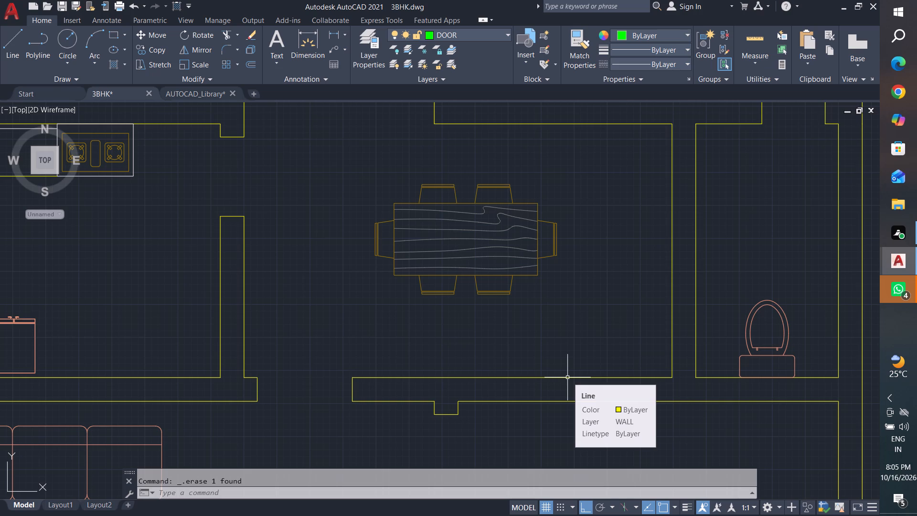
Extend the upper and lower wall lines of the small room between the top bedrooms across the wall to the kitchen-side bedroom.
scroll(608, 385, "down", 3)
middle_click_drag(615, 385, 682, 311)
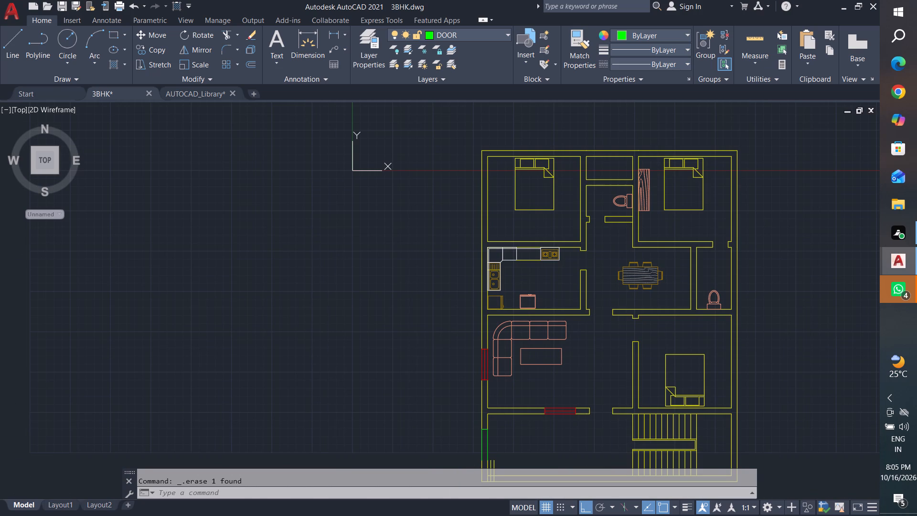
middle_click_drag(606, 205, 630, 312)
scroll(618, 279, "up", 2)
key("Escape")
scroll(617, 290, "up", 1)
key("Escape")
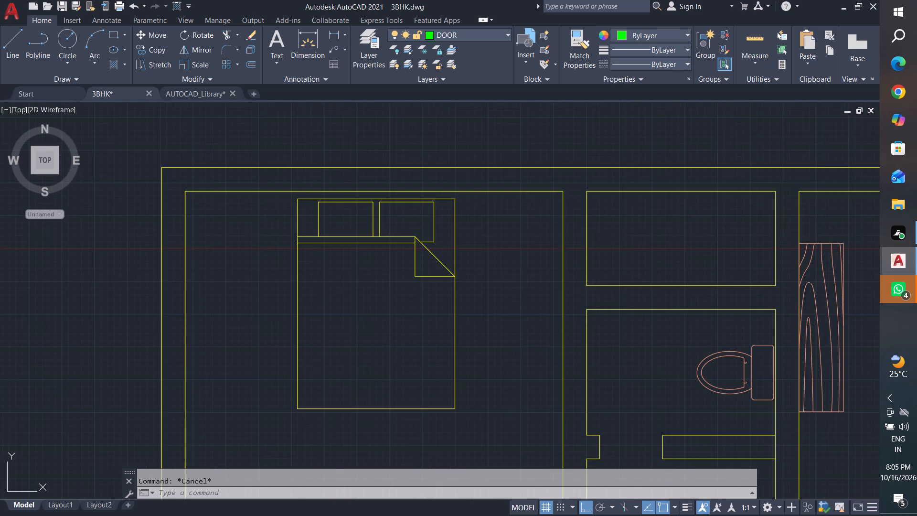
key("Escape")
type("ex")
key("space")
key("space")
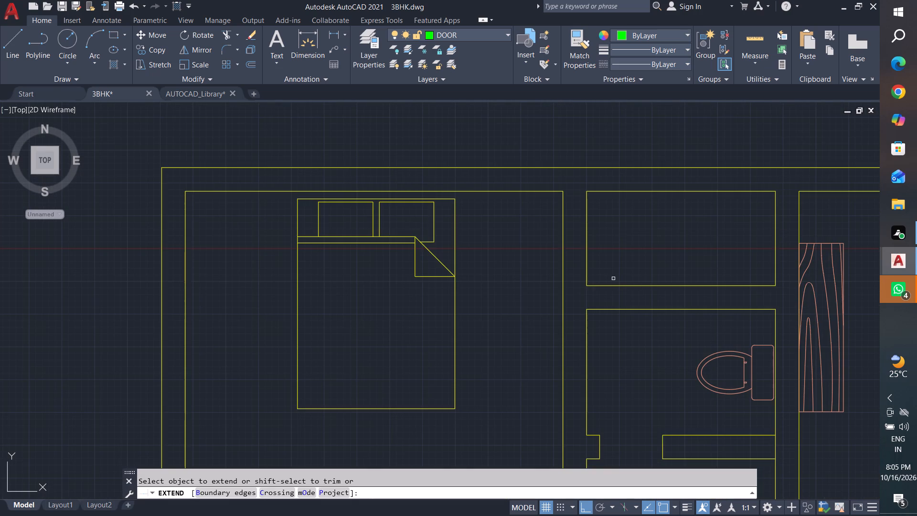
left_click(605, 287)
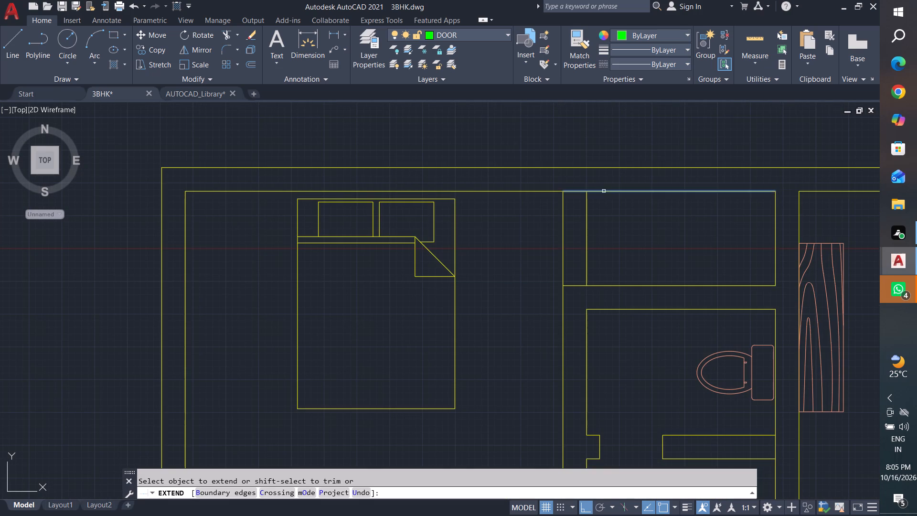
left_click(604, 191)
key("Escape")
key("Escape")
key("Escape")
key("Escape")
key("Escape")
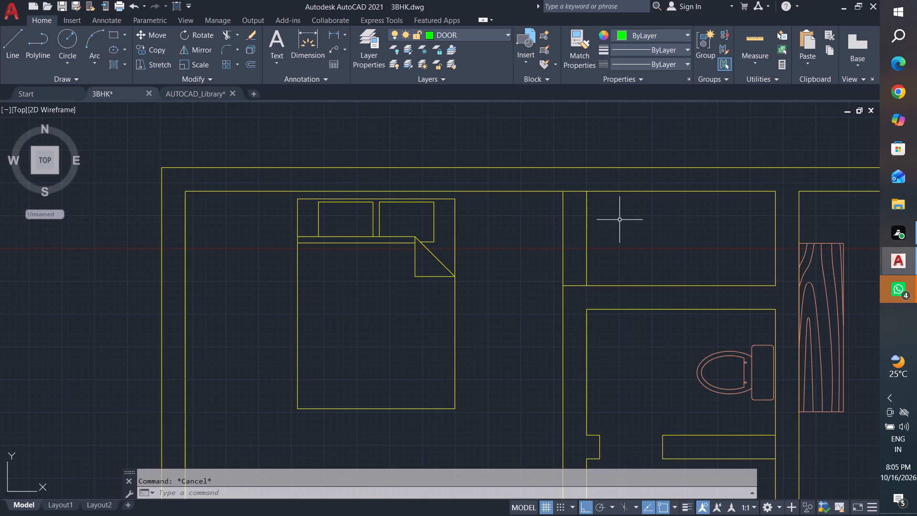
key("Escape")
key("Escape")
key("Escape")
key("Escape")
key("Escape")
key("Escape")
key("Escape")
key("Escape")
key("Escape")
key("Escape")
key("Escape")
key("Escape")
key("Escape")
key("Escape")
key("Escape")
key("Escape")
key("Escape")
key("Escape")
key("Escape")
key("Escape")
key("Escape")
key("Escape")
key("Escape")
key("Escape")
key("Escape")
Draw a line across the wall between the kitchen-side bedroom and the small room, at the midpoint of the small room's wall line.
left_click(19, 44)
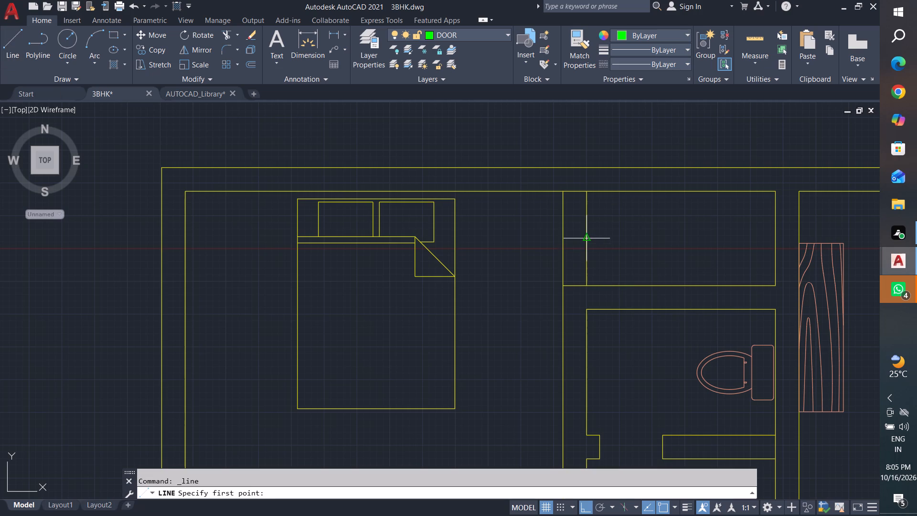
left_click(584, 237)
left_click(565, 238)
key("Escape")
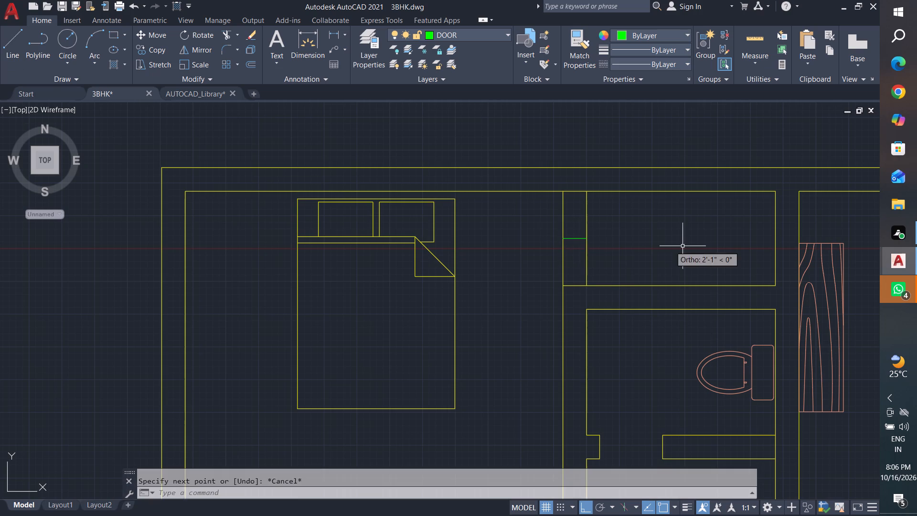
key("Escape")
key("Escape")
key("Escape")
key("Escape")
key("Escape")
key("Escape")
key("Escape")
key("Escape")
key("Escape")
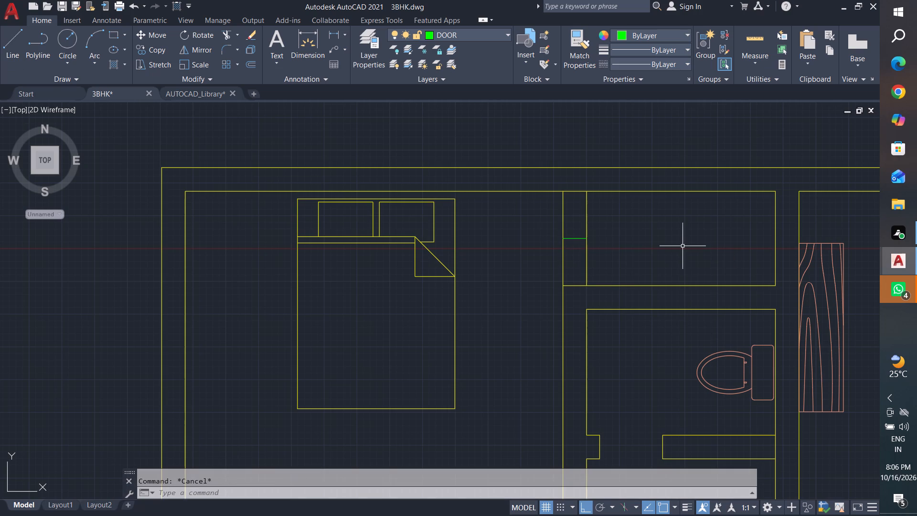
key("Escape")
key("Escape")
key("Escape")
key("Escape")
key("Escape")
key("Escape")
Offset the line across the small room's wall 1' to both sides.
type("o")
key("space")
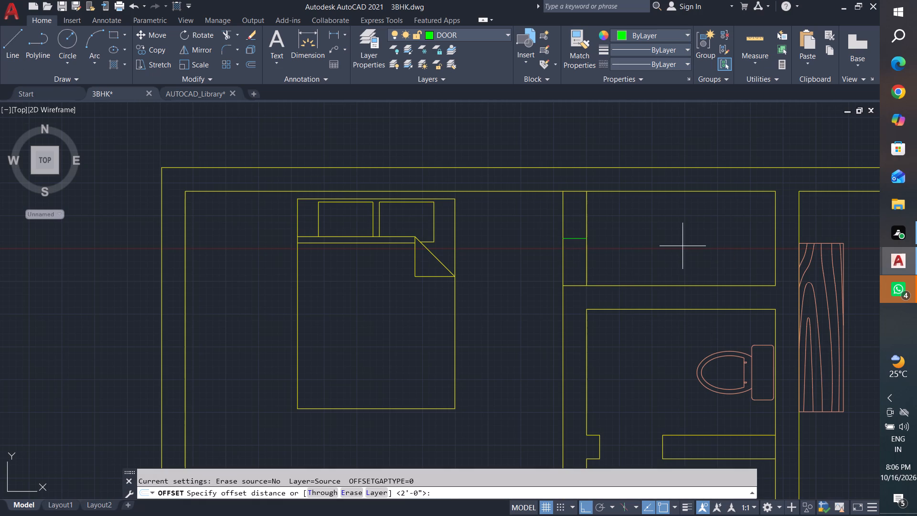
type("1'")
key("Return")
scroll(581, 242, "up", 1)
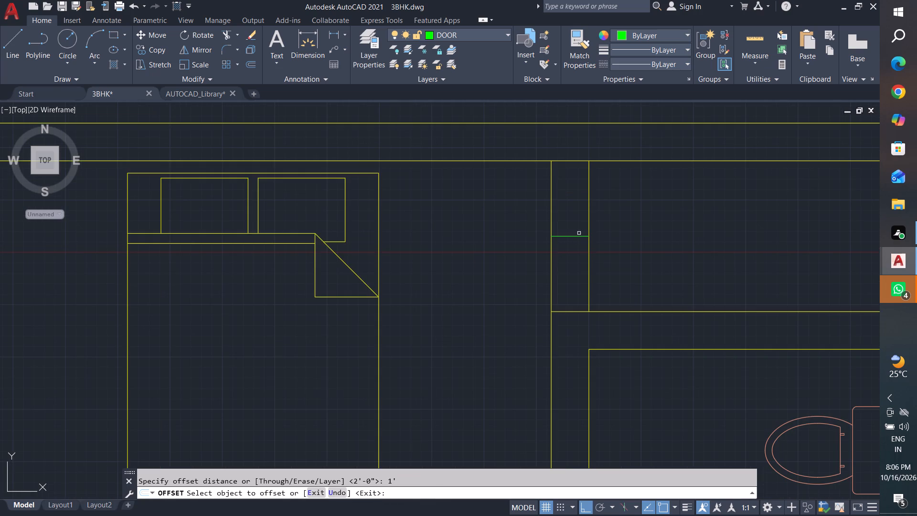
left_click(583, 236)
left_click(582, 208)
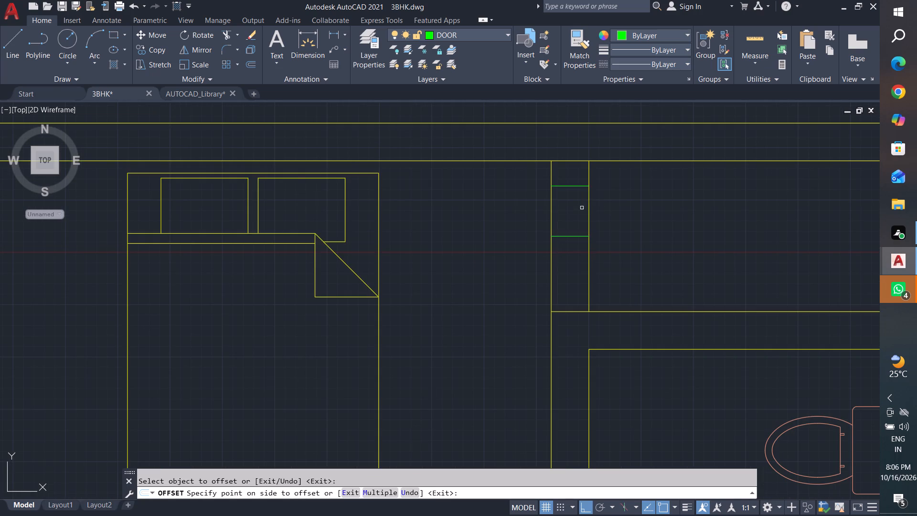
left_click(582, 237)
left_click(580, 277)
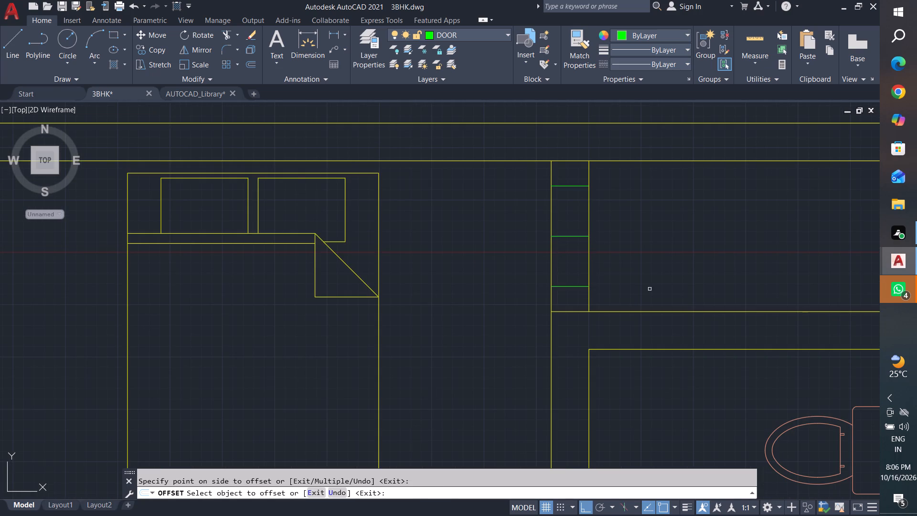
key("Escape")
key("Escape")
key("Escape")
Trim the wall lines and centre line between the 1' offsets for a doorway, and trim the extended lines crossing the wall.
type("tr")
key("space")
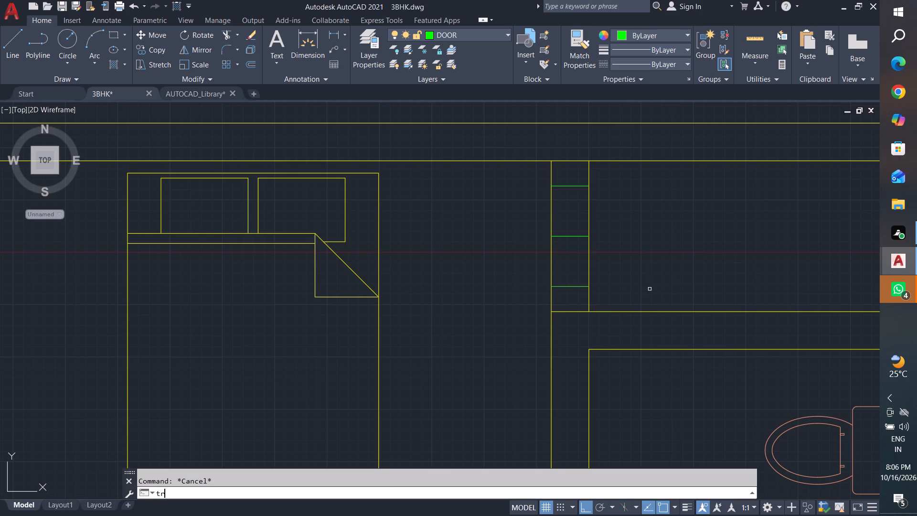
key("space")
left_click(616, 278)
left_click(520, 200)
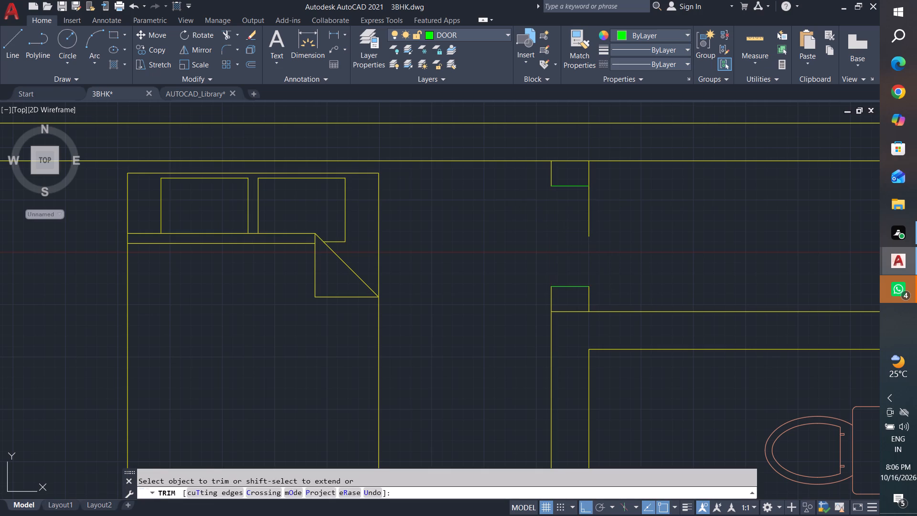
left_click(627, 200)
left_click(493, 259)
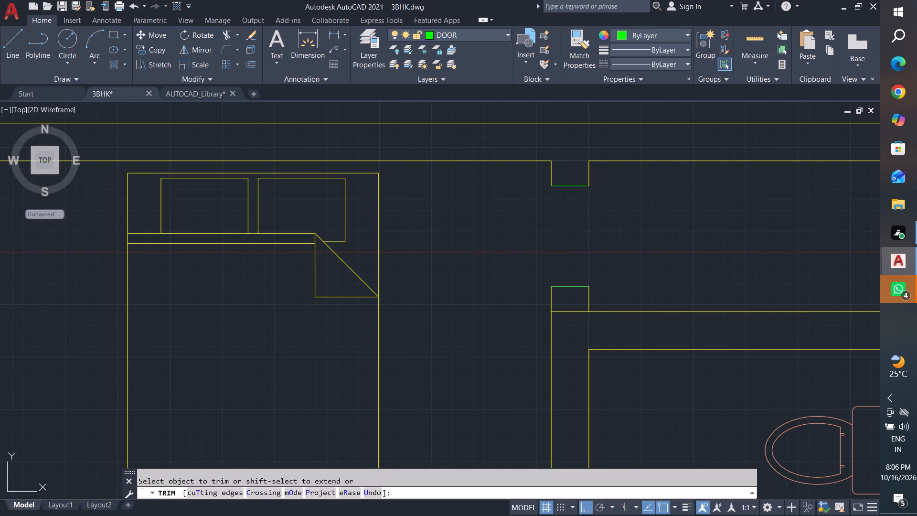
left_click(575, 161)
left_click(567, 311)
key("Escape")
key("Escape")
key("Escape")
key("Escape")
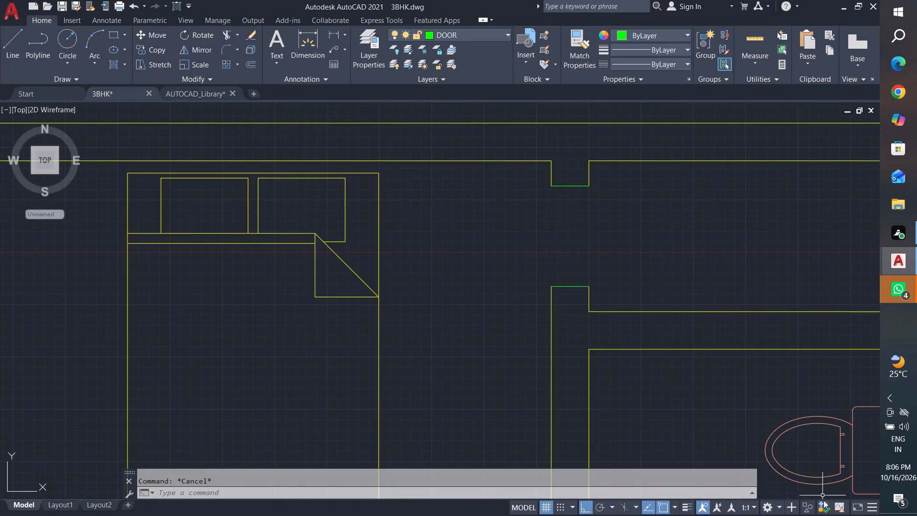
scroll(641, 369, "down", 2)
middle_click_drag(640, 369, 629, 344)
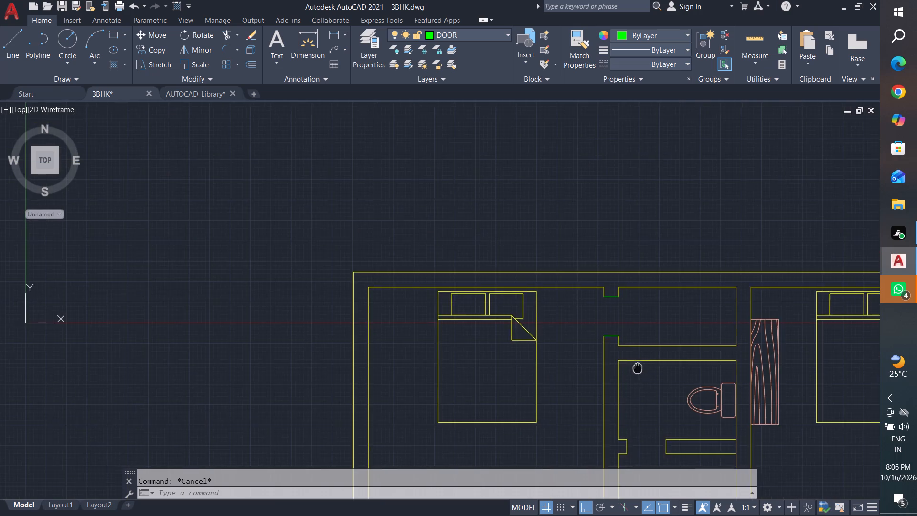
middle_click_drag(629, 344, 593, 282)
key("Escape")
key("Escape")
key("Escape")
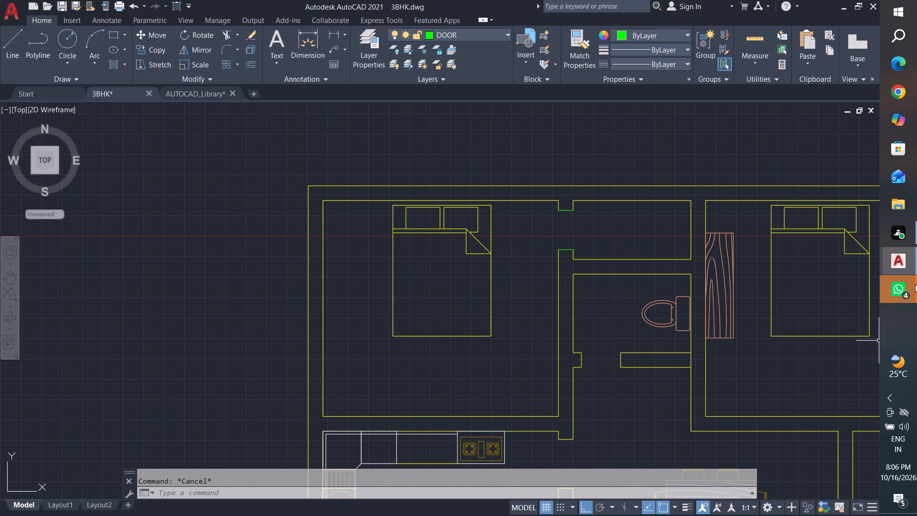
Switch to the AUTOCAD_Library drawing and look over its car and lorry blocks.
left_click(906, 256)
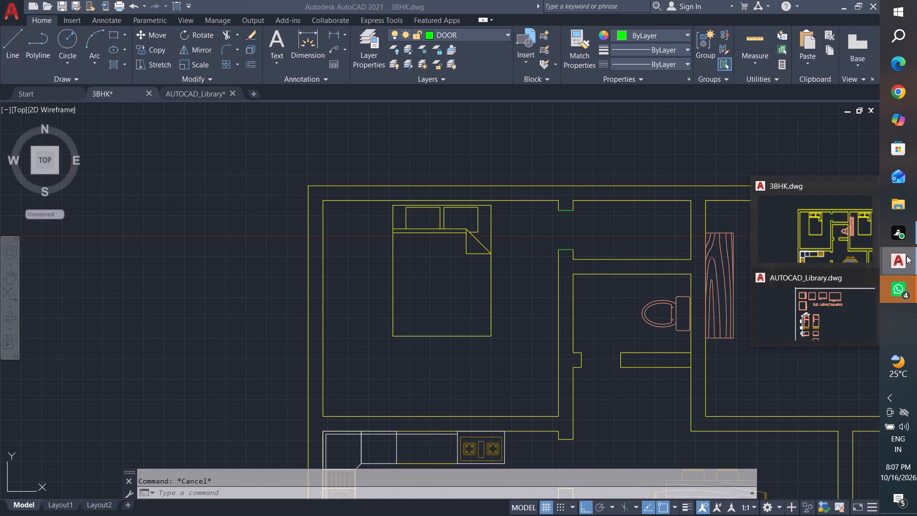
left_click(905, 259)
left_click(848, 297)
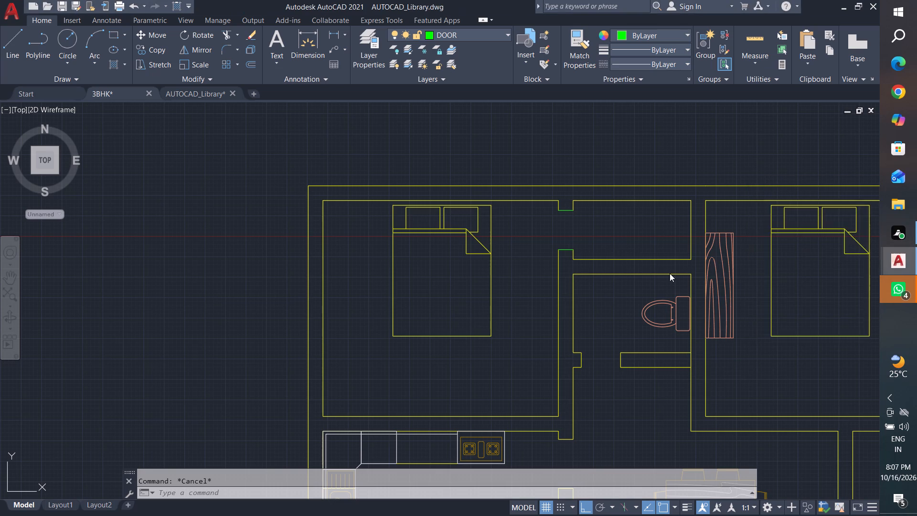
scroll(486, 309, "down", 4)
middle_click_drag(670, 357, 591, 312)
scroll(611, 335, "down", 5)
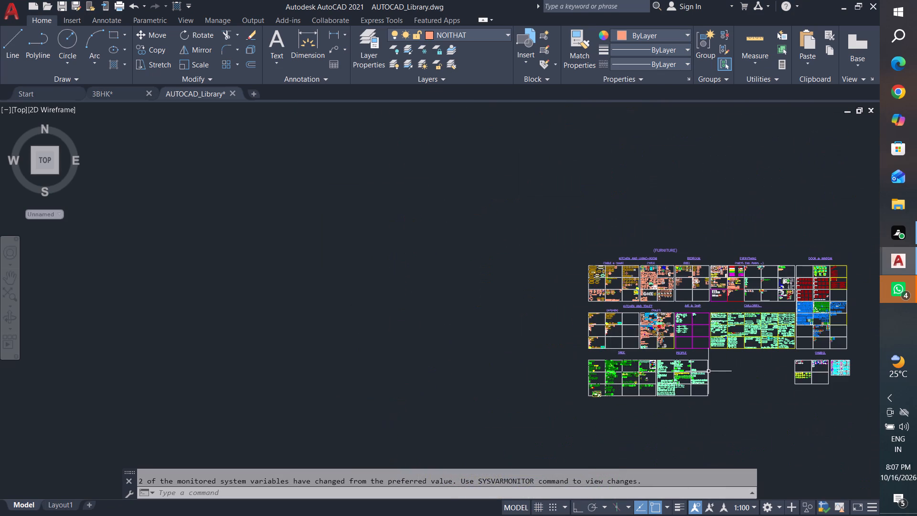
scroll(792, 322, "up", 3)
scroll(771, 387, "up", 3)
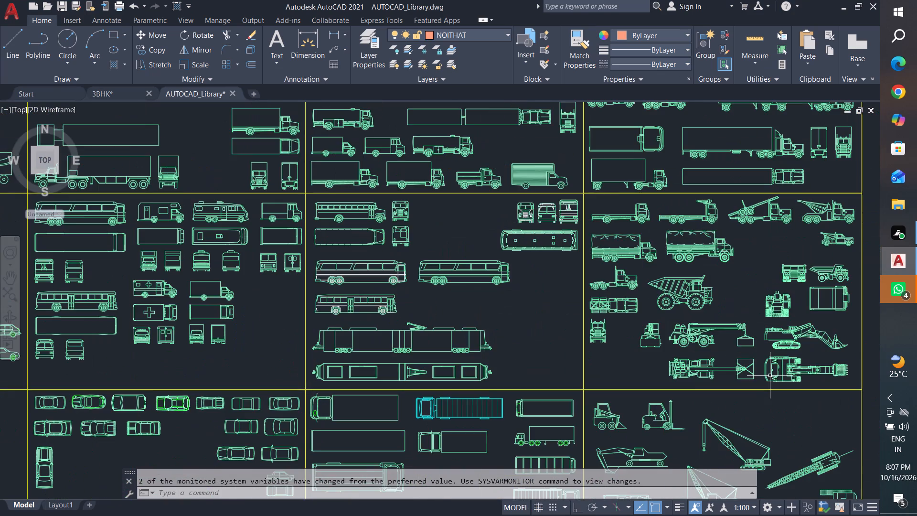
scroll(770, 376, "up", 1)
scroll(659, 395, "up", 2)
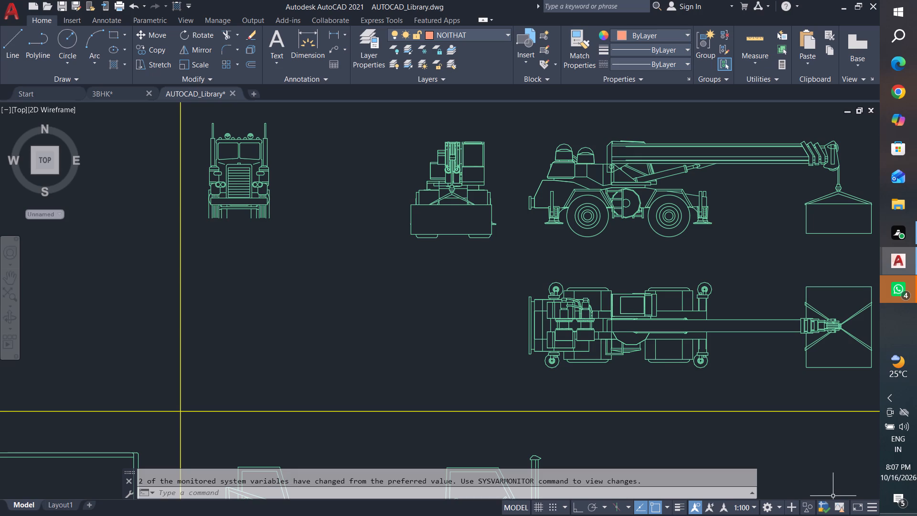
scroll(514, 366, "down", 3)
middle_click_drag(514, 366, 625, 301)
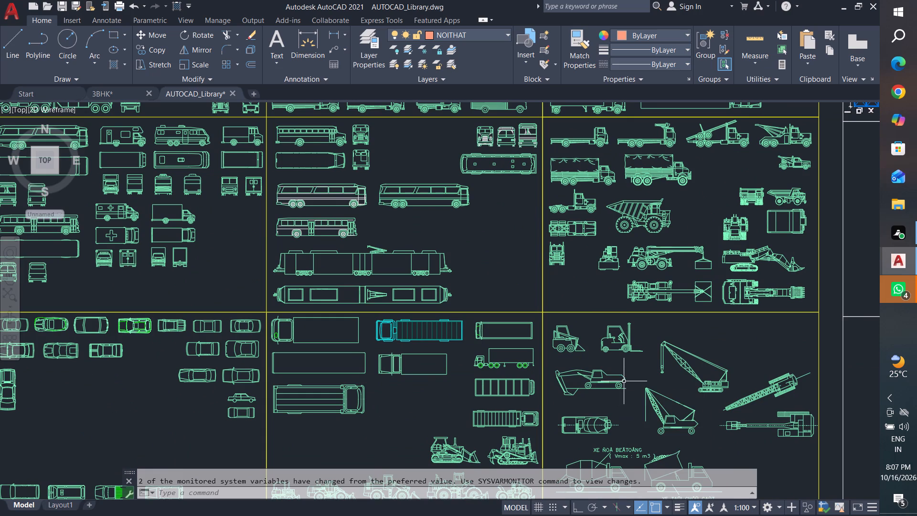
scroll(630, 383, "down", 2)
middle_click_drag(724, 374, 492, 457)
scroll(643, 393, "down", 3)
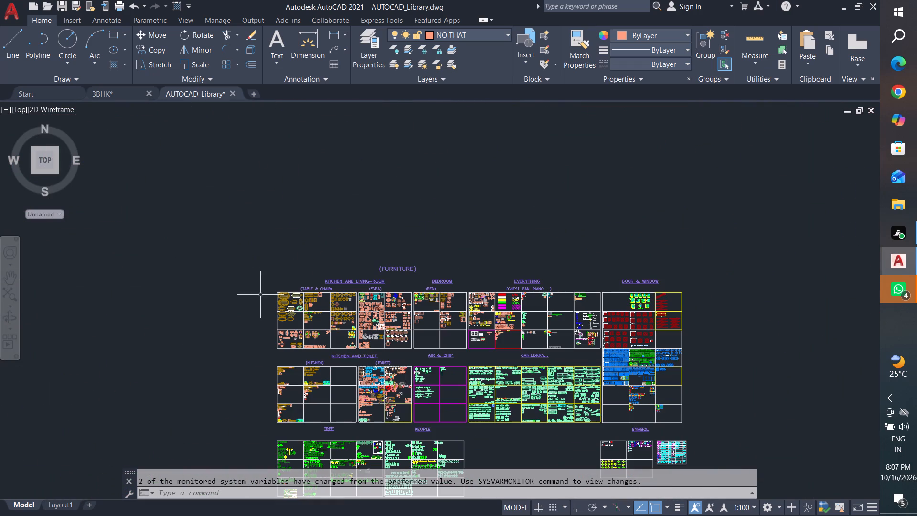
Examine the table and chair blocks and the sofa blocks in the library's kitchen and living-room section.
scroll(328, 331, "up", 3)
middle_click_drag(314, 340, 566, 318)
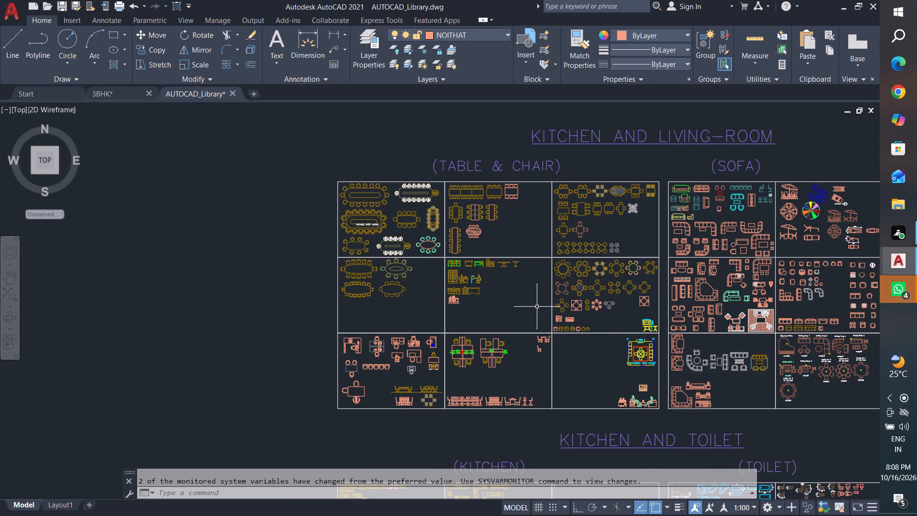
scroll(347, 204, "up", 2)
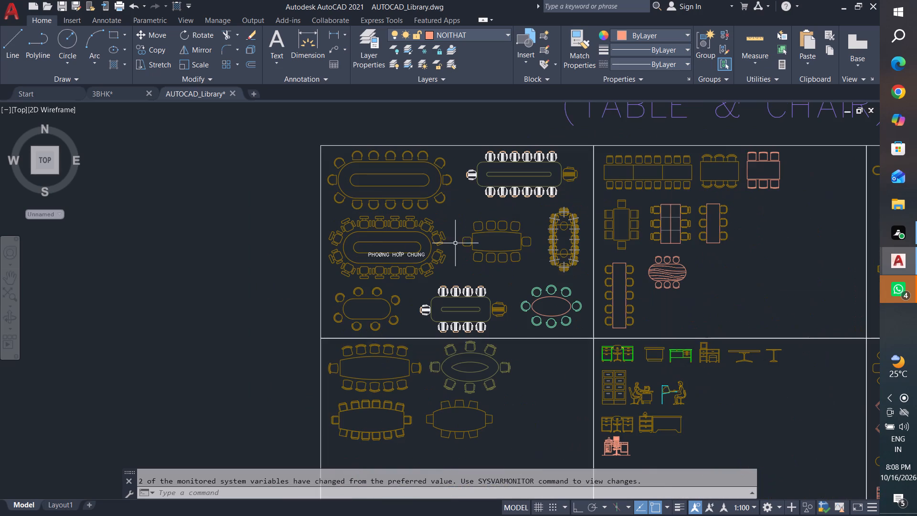
scroll(594, 291, "down", 2)
middle_click_drag(669, 315, 477, 301)
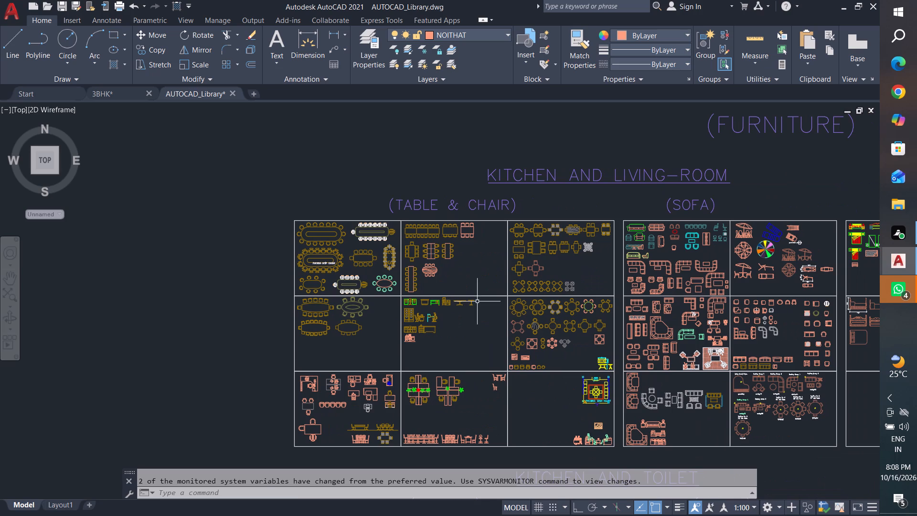
middle_click_drag(717, 367, 526, 353)
scroll(575, 402, "up", 1)
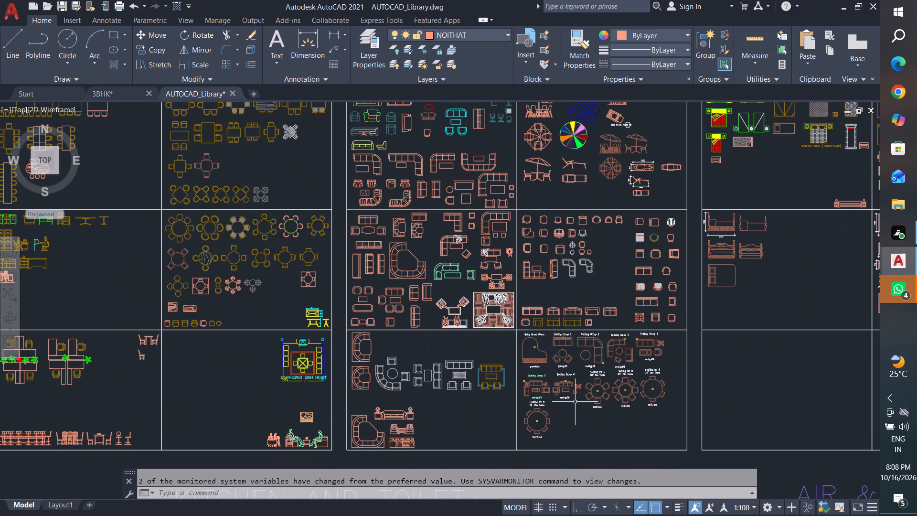
middle_click_drag(515, 333, 702, 344)
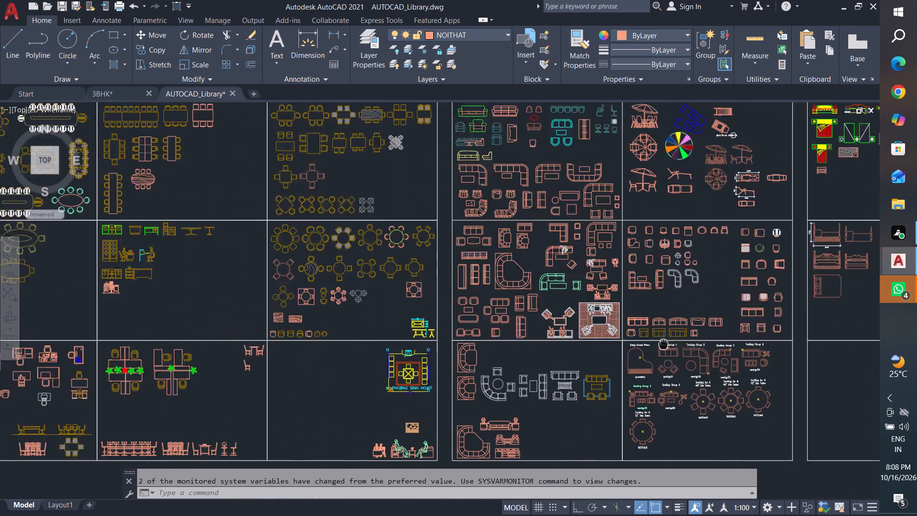
middle_click_drag(702, 344, 716, 341)
middle_click_drag(476, 413, 613, 391)
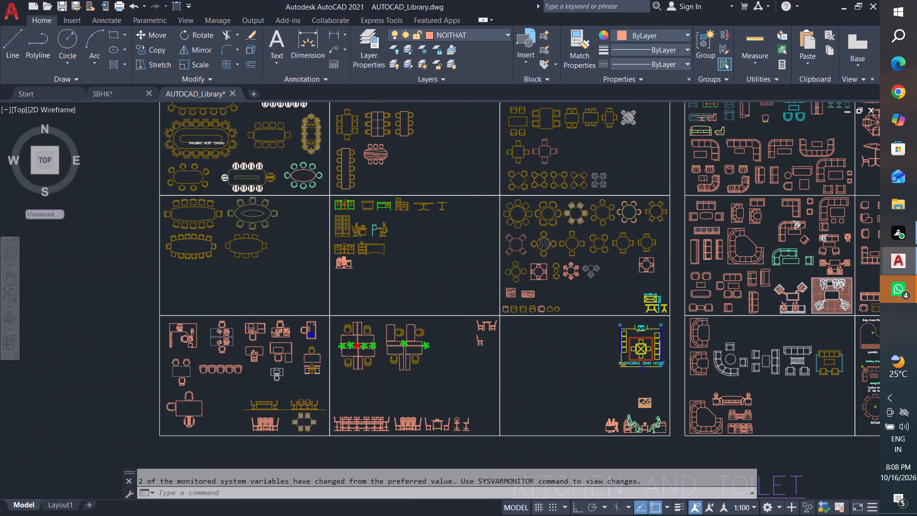
Survey the library's block categories, from furniture and kitchen and toilet down to tree, people and symbol.
scroll(613, 391, "down", 3)
middle_click_drag(613, 391, 607, 329)
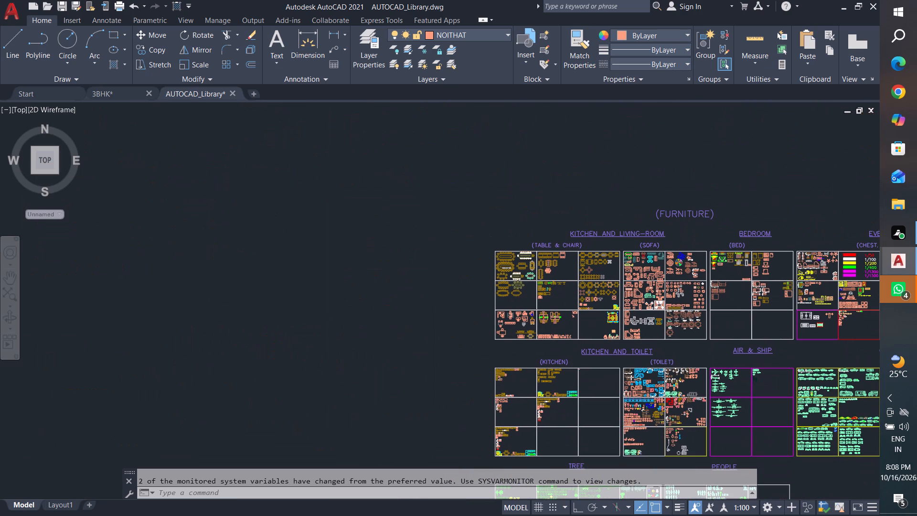
middle_click_drag(607, 329, 602, 333)
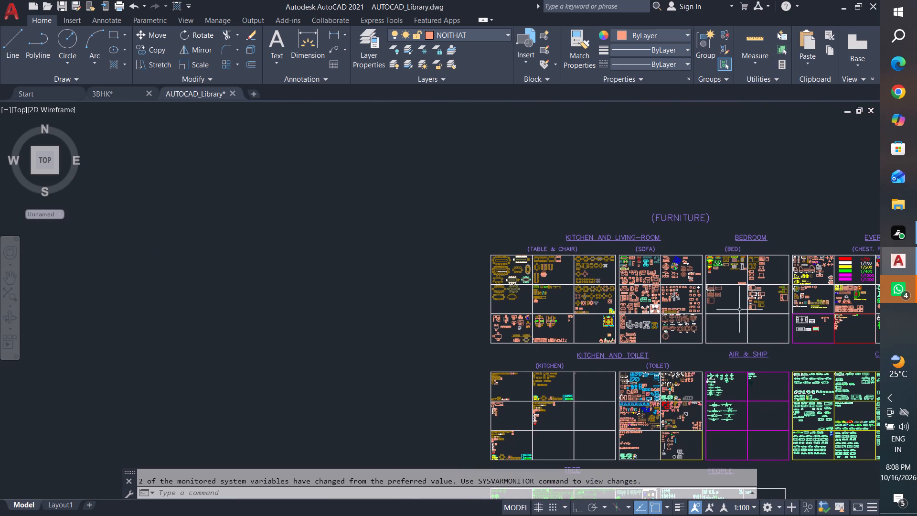
middle_click_drag(790, 311, 617, 300)
middle_click_drag(759, 303, 649, 285)
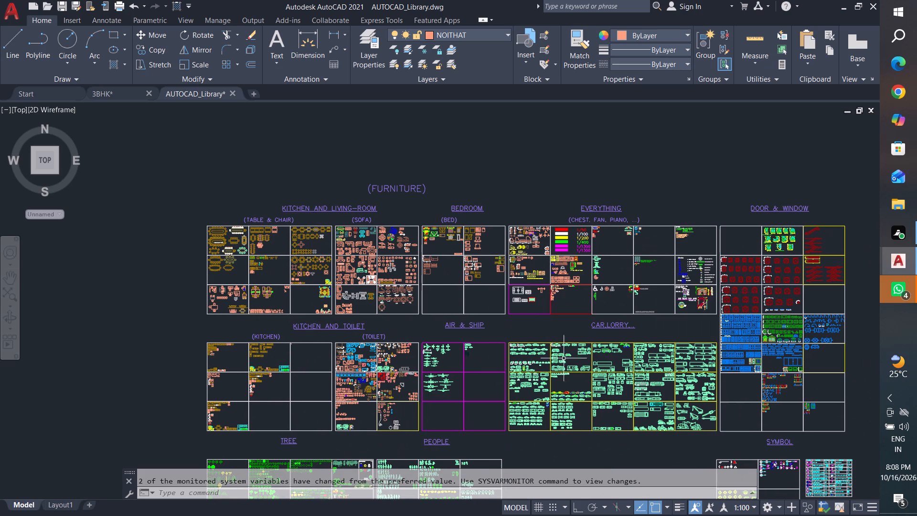
middle_click_drag(531, 379, 563, 281)
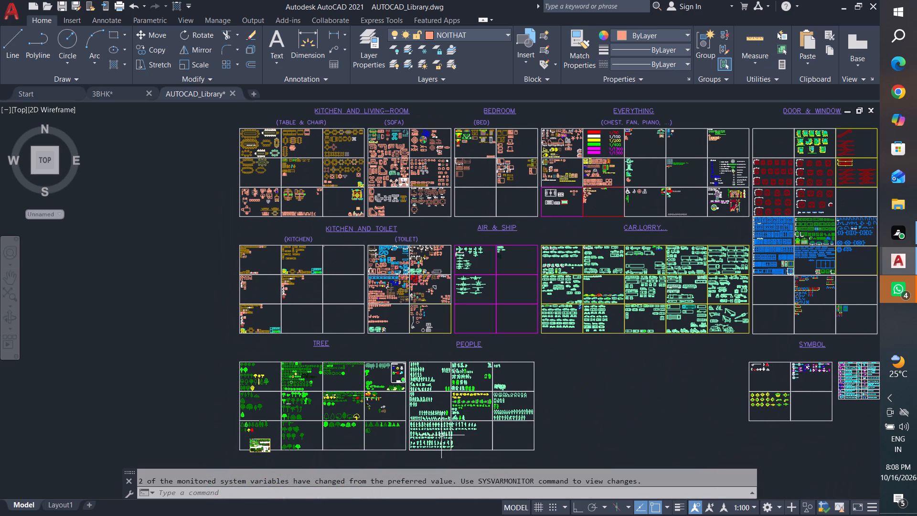
middle_click_drag(689, 404, 506, 389)
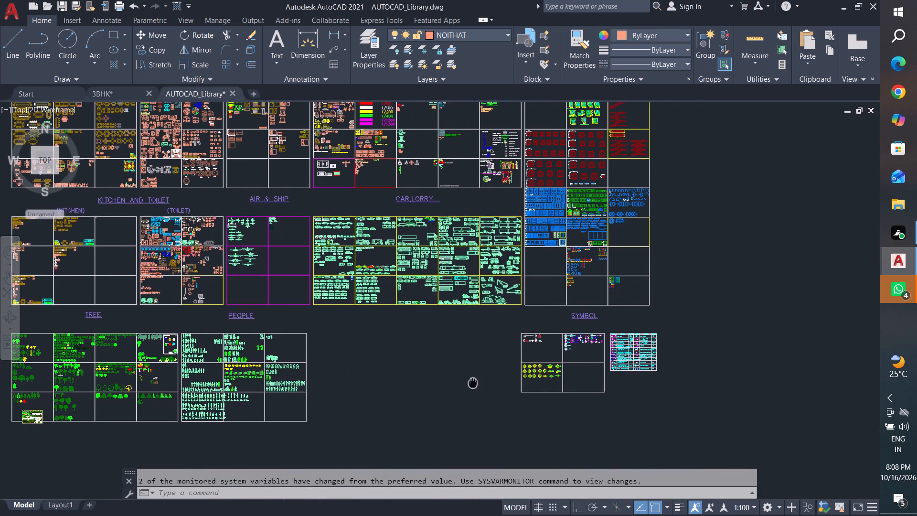
middle_click_drag(506, 389, 810, 440)
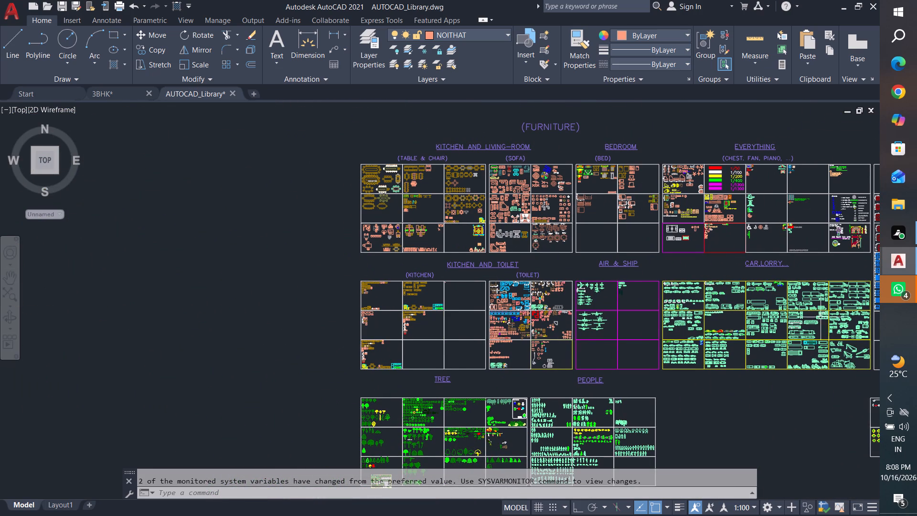
Look through the library's Door & Window section and the neighbouring Everything section for usable blocks.
middle_click_drag(814, 321, 684, 329)
scroll(684, 329, "up", 1)
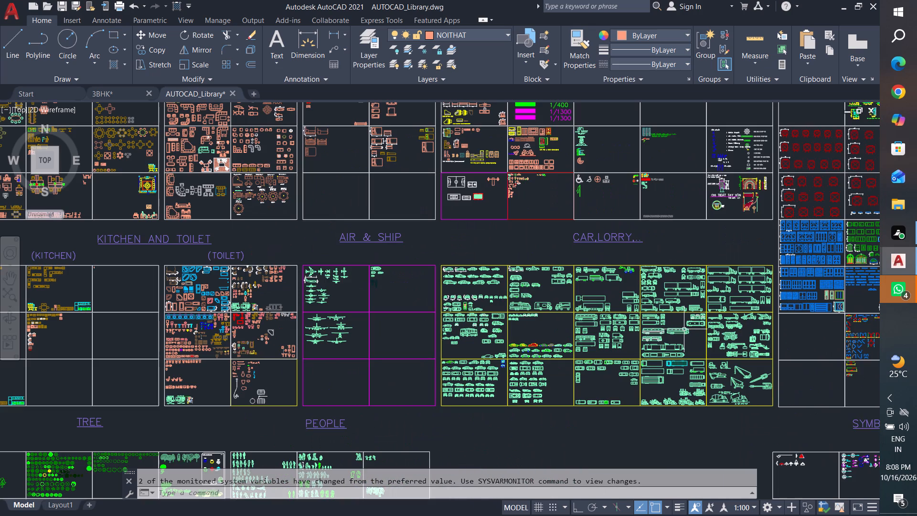
middle_click_drag(733, 312, 501, 439)
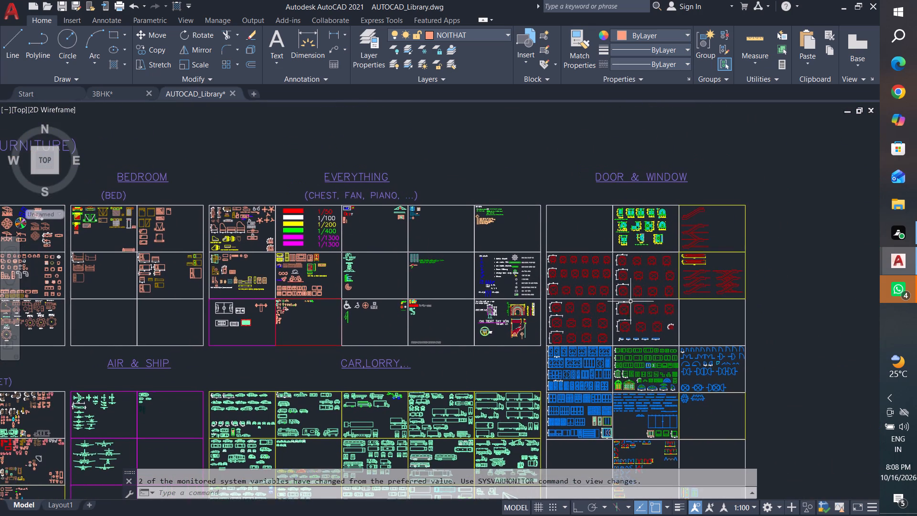
scroll(663, 244, "up", 3)
scroll(601, 327, "down", 2)
scroll(637, 260, "up", 2)
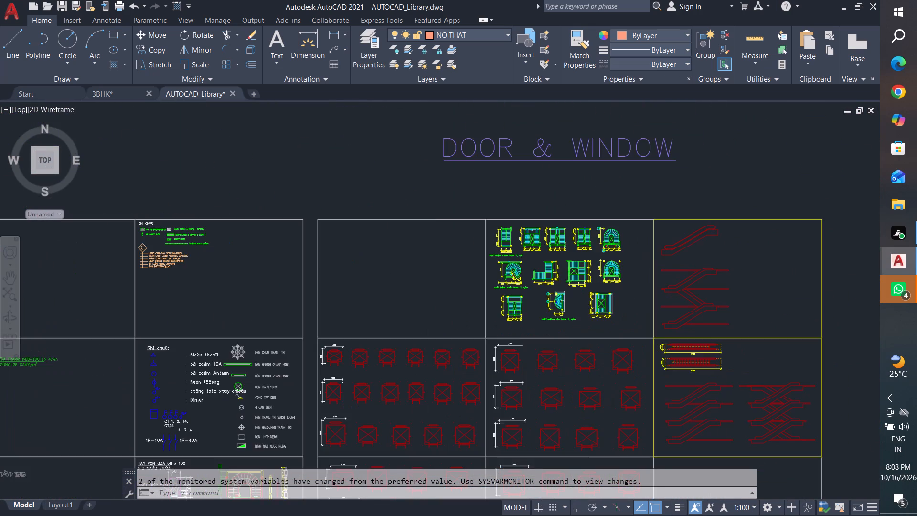
middle_click_drag(590, 291, 809, 335)
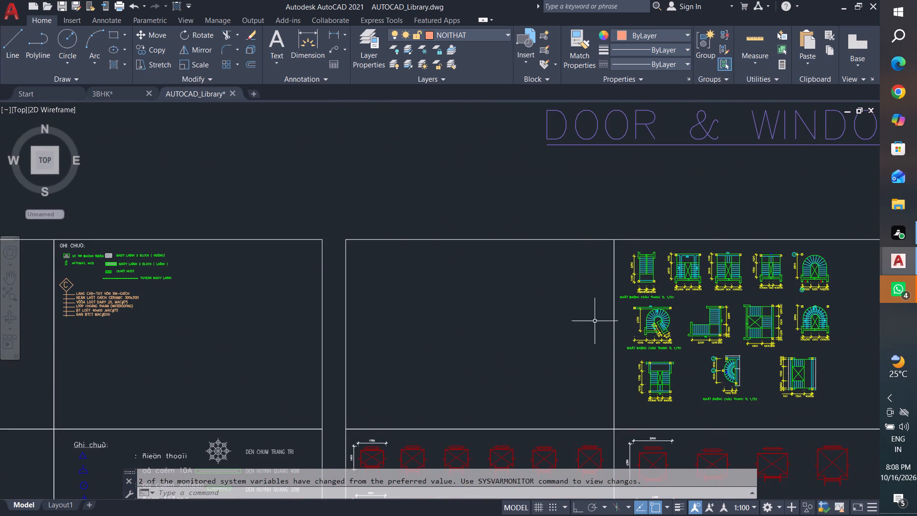
middle_click_drag(626, 303, 726, 305)
middle_click_drag(305, 332, 743, 314)
scroll(667, 334, "down", 1)
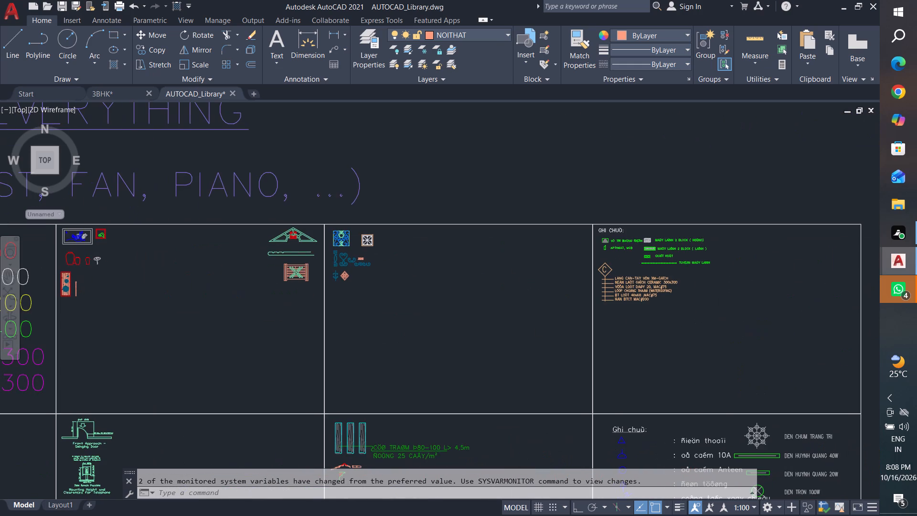
middle_click_drag(288, 342, 559, 266)
scroll(568, 304, "down", 2)
middle_click_drag(166, 362, 186, 354)
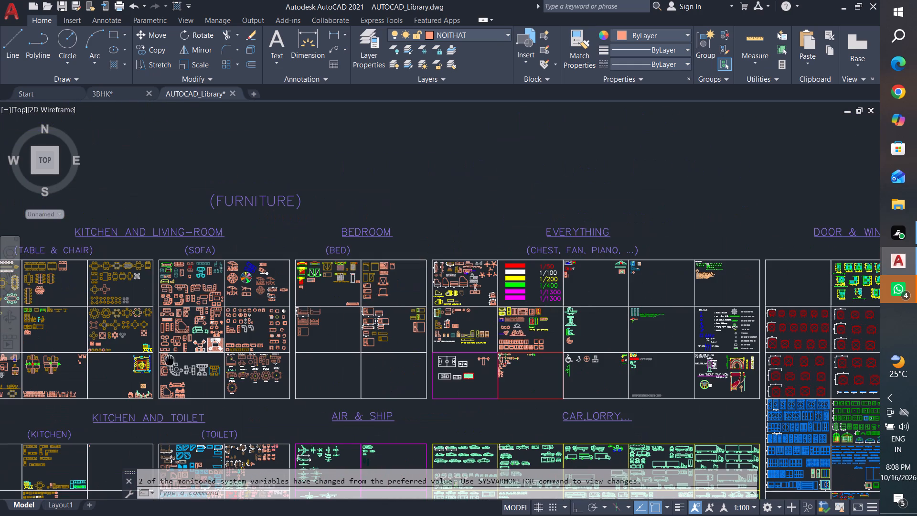
middle_click_drag(186, 354, 461, 297)
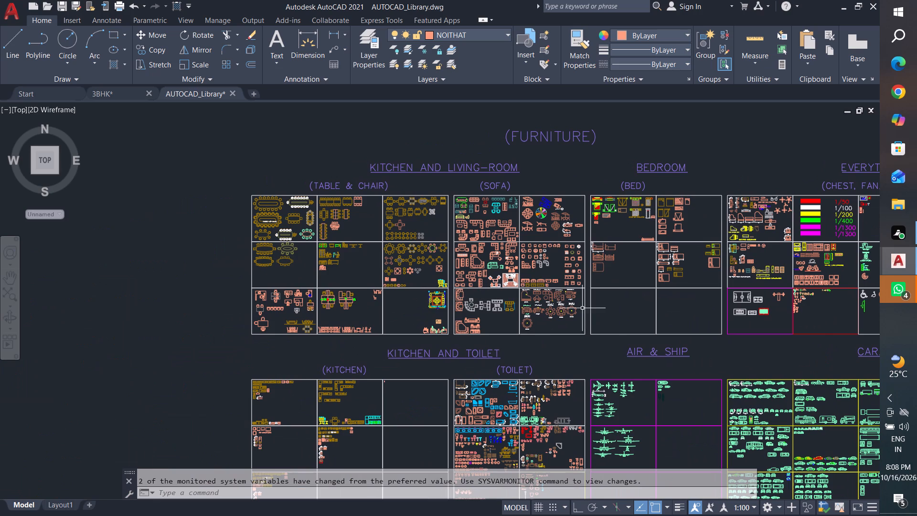
Look over the table, sofa and bed blocks in the furniture section of the AUTOCAD_Library drawing.
middle_click_drag(625, 377, 602, 371)
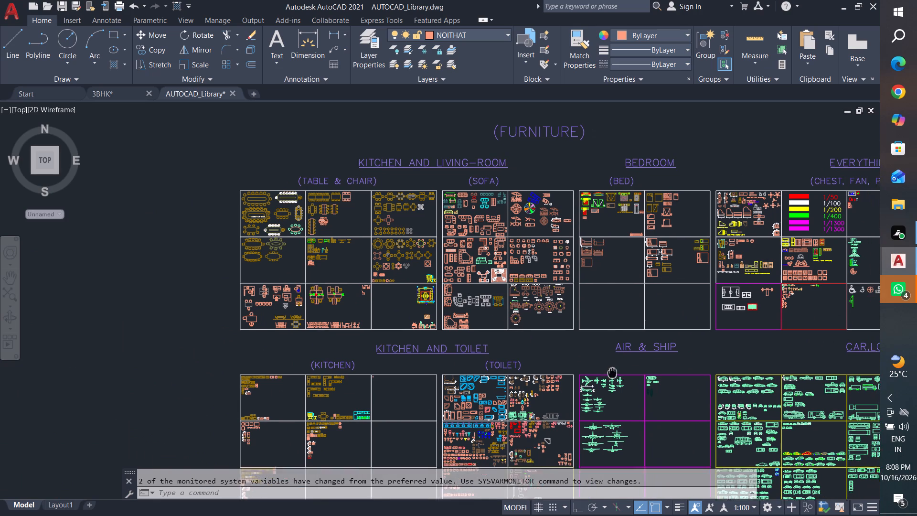
middle_click_drag(602, 371, 460, 361)
scroll(281, 216, "up", 1)
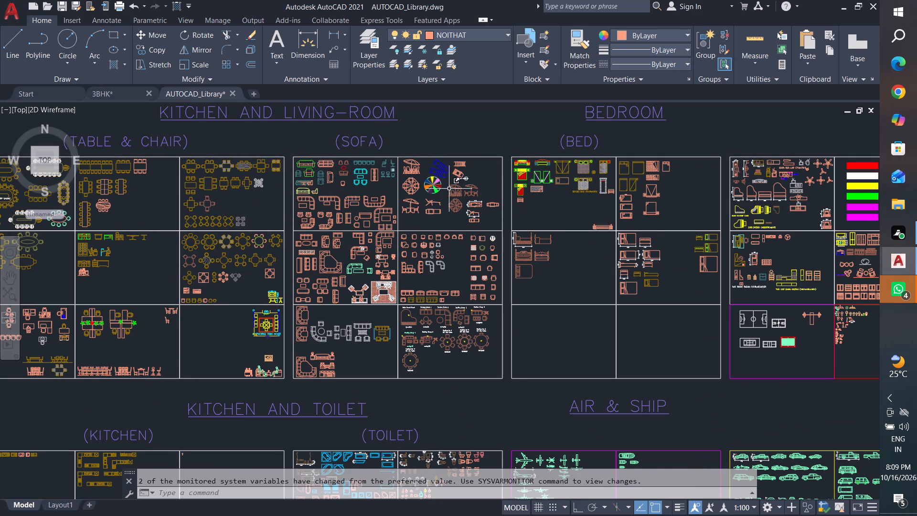
middle_click_drag(297, 235, 495, 244)
scroll(468, 235, "up", 1)
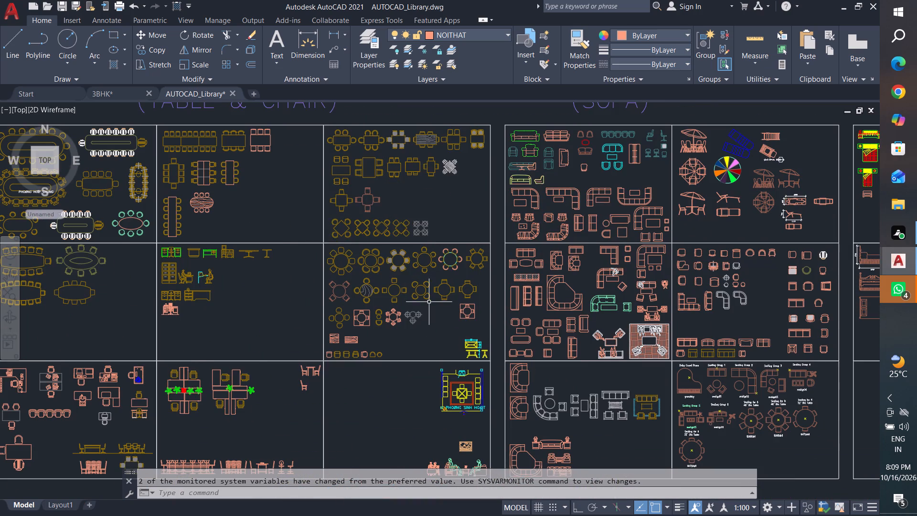
scroll(429, 302, "down", 1)
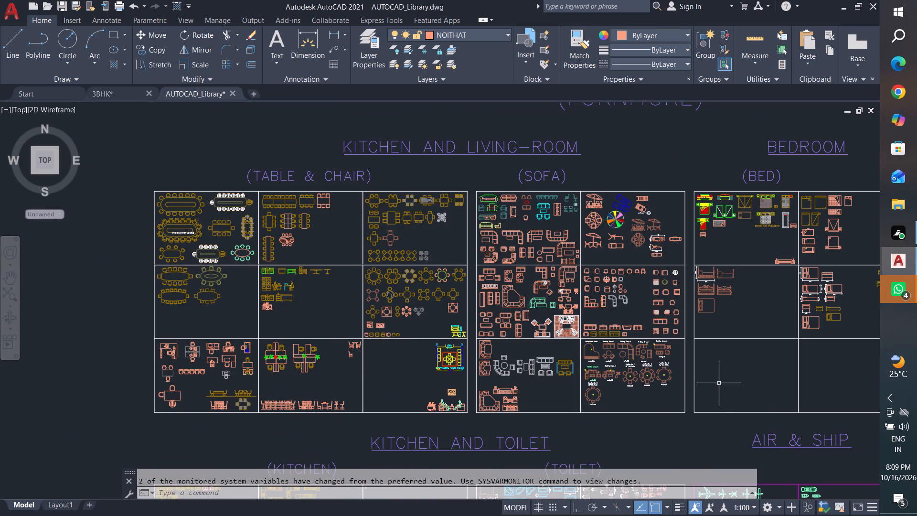
middle_click_drag(686, 371, 450, 358)
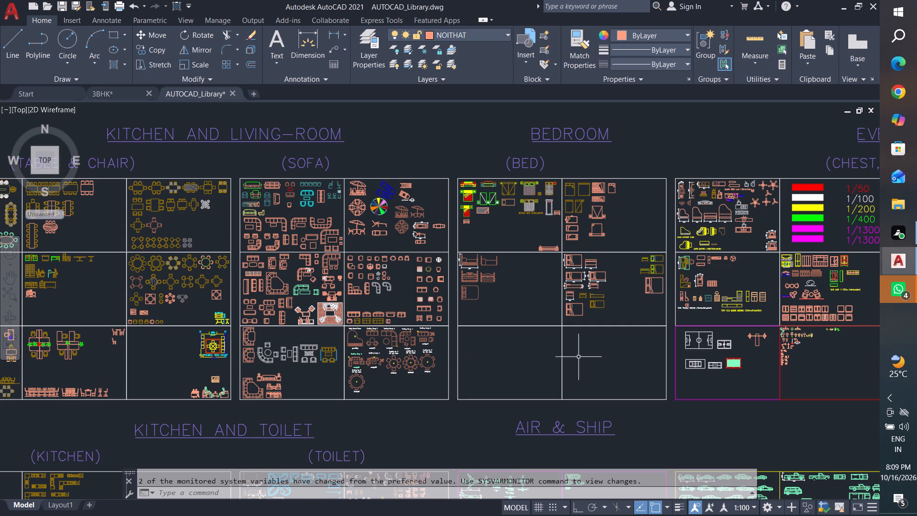
Examine the desk, cabinet, piano, TV unit and fan blocks beside the library's bedroom section.
scroll(812, 307, "up", 1)
middle_click_drag(812, 307, 716, 355)
scroll(565, 287, "up", 2)
middle_click_drag(599, 349, 567, 295)
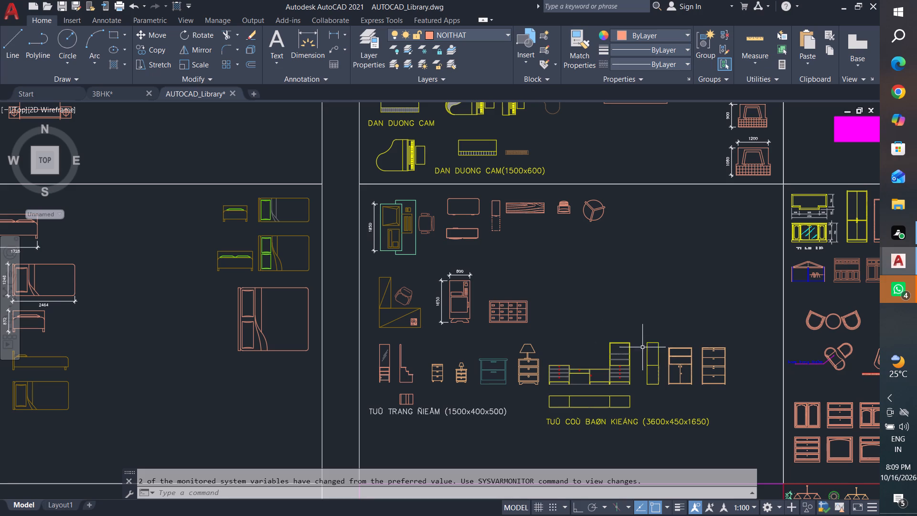
middle_click_drag(548, 337, 625, 446)
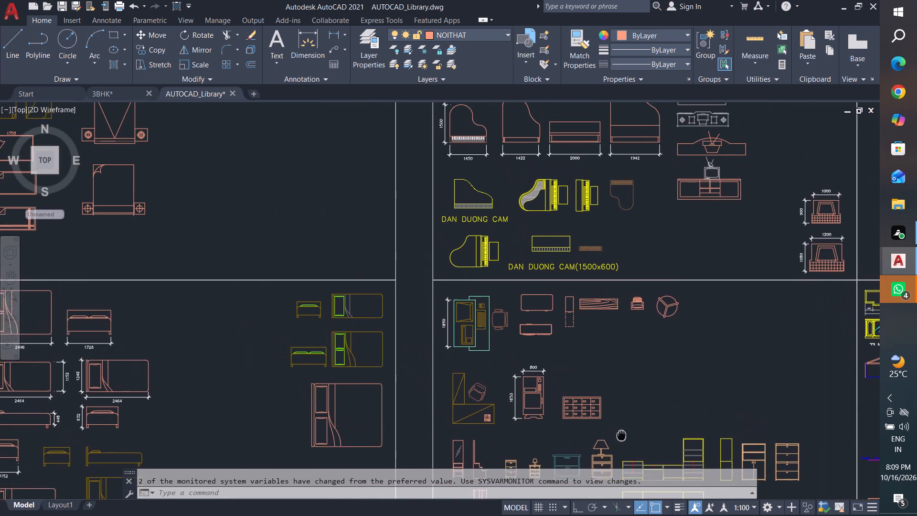
middle_click_drag(625, 446, 627, 455)
scroll(649, 368, "down", 1)
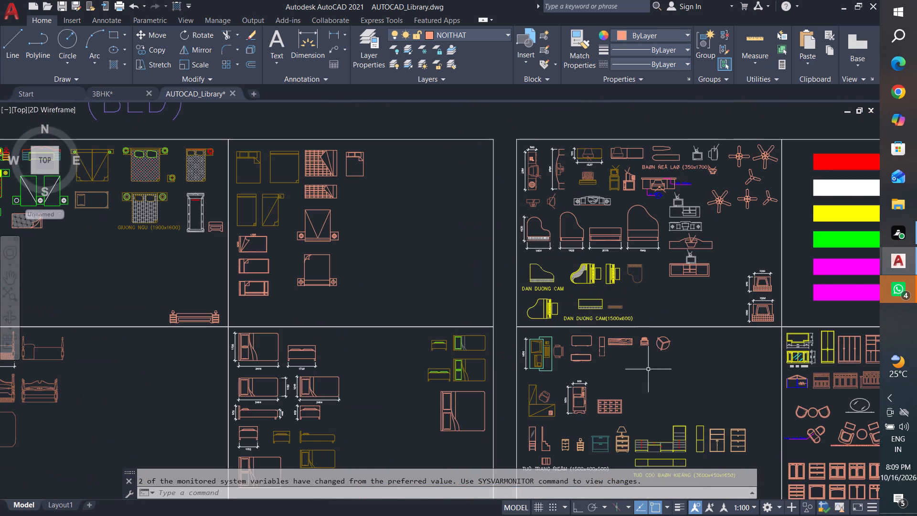
scroll(698, 221, "up", 2)
middle_click_drag(697, 281, 735, 359)
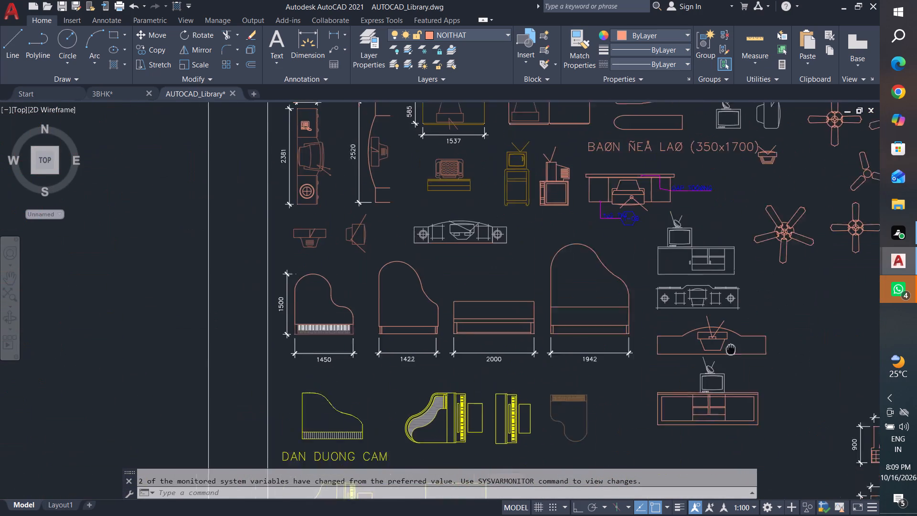
middle_click_drag(735, 359, 746, 406)
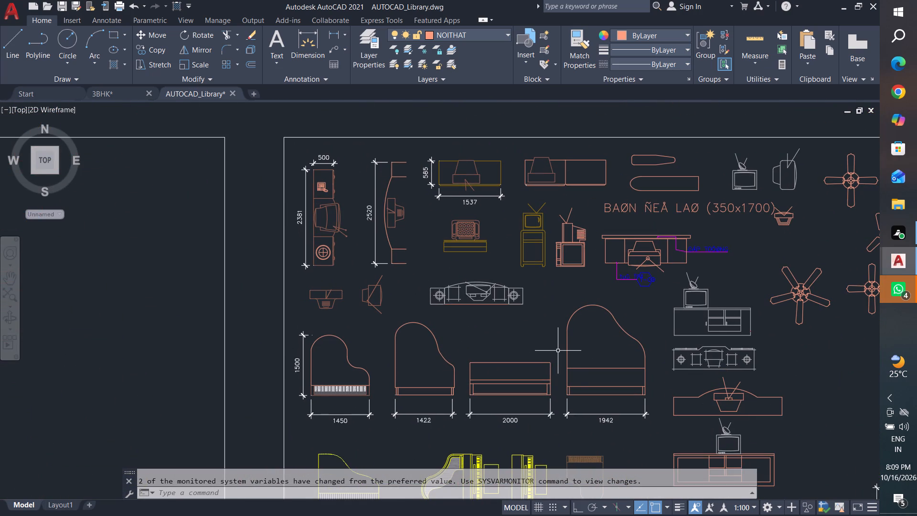
scroll(559, 351, "down", 3)
middle_click_drag(559, 351, 569, 278)
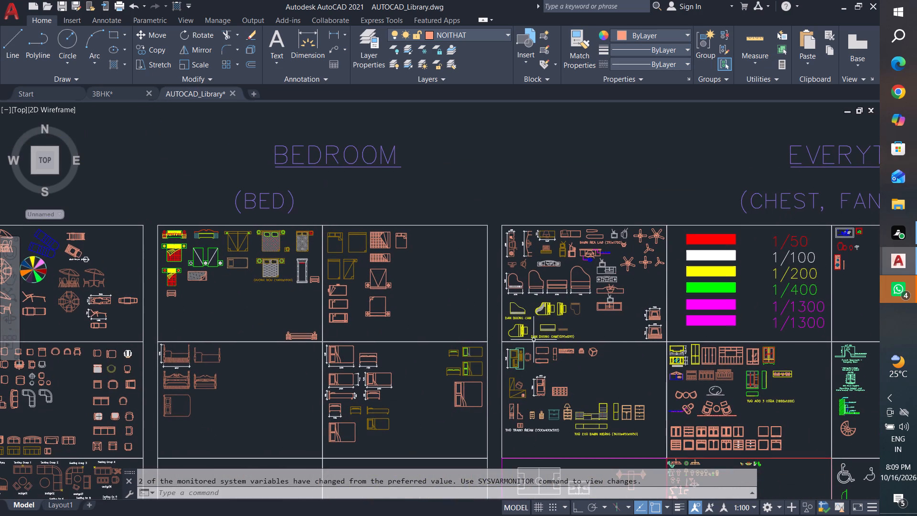
scroll(514, 430, "up", 2)
middle_click_drag(520, 422, 650, 397)
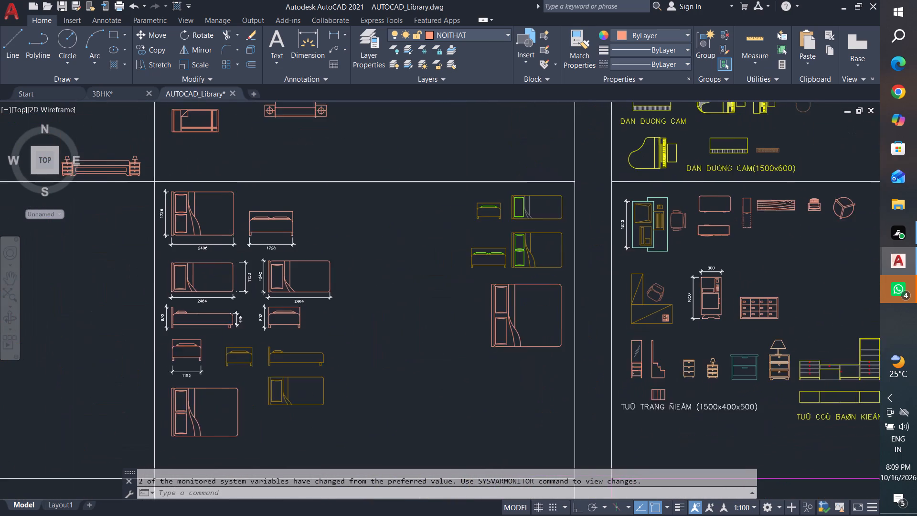
middle_click_drag(650, 397, 663, 421)
scroll(663, 422, "down", 2)
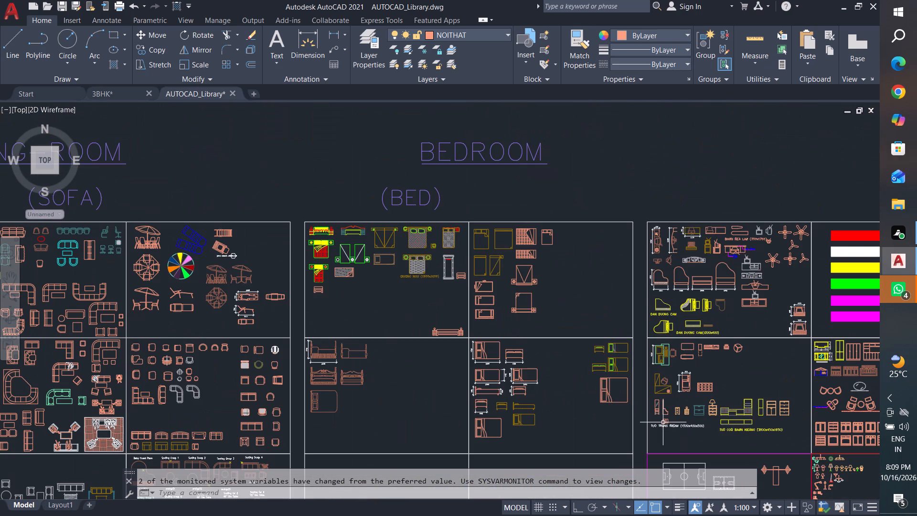
scroll(387, 353, "up", 1)
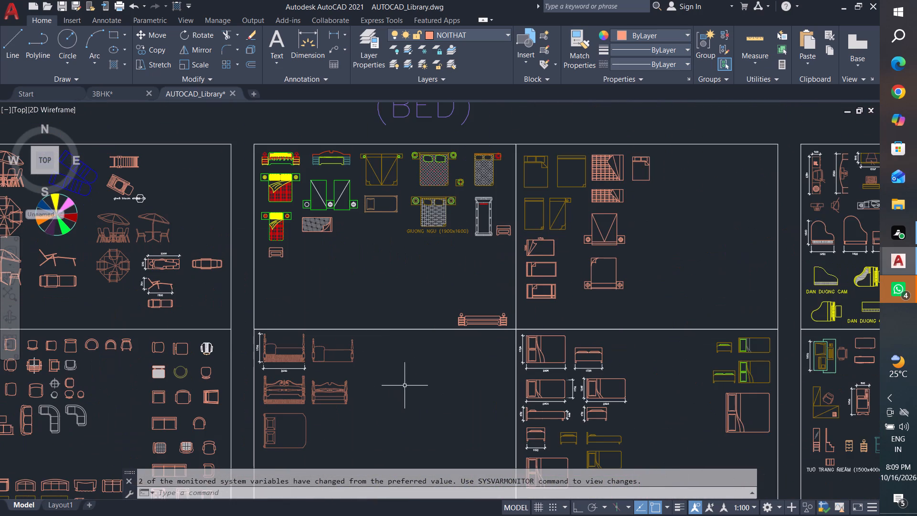
Compare the library's bed, wardrobe, dresser and storage cabinet blocks for furnishing a bedroom.
middle_click_drag(475, 401, 395, 316)
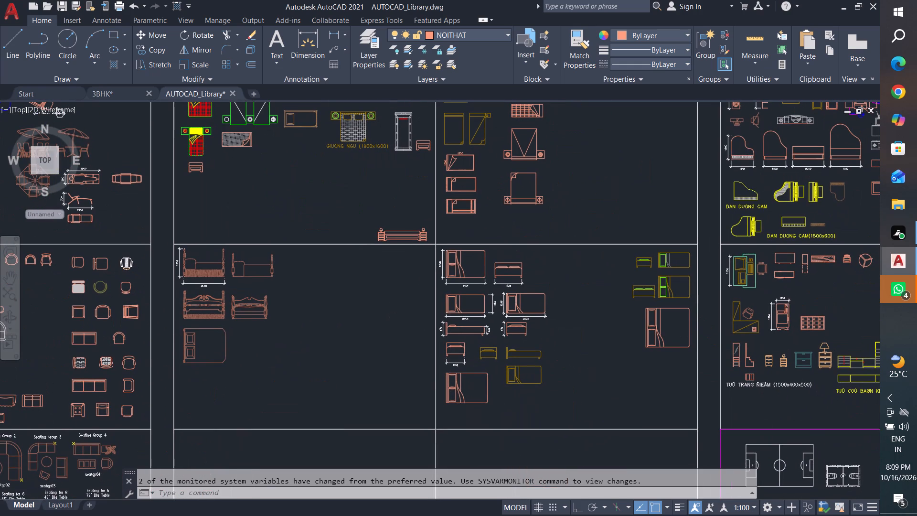
middle_click_drag(647, 369, 438, 343)
middle_click_drag(683, 398, 597, 280)
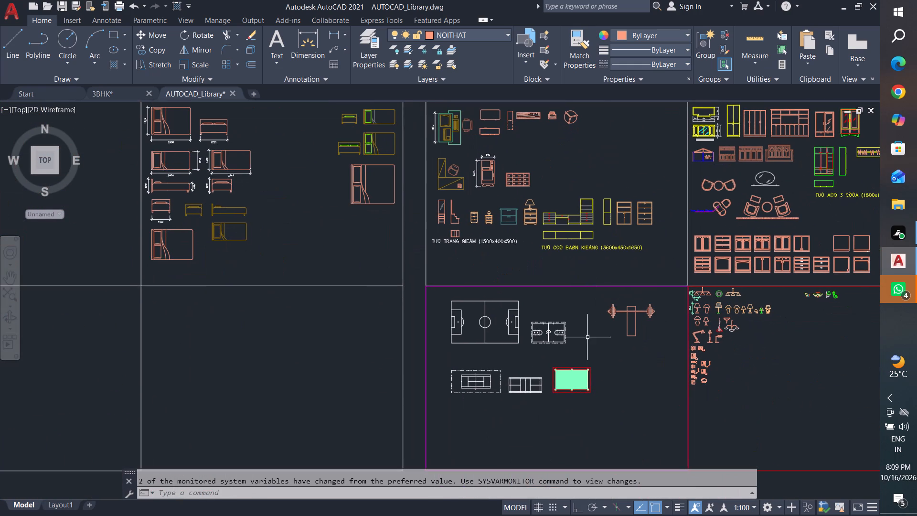
middle_click_drag(650, 381, 585, 397)
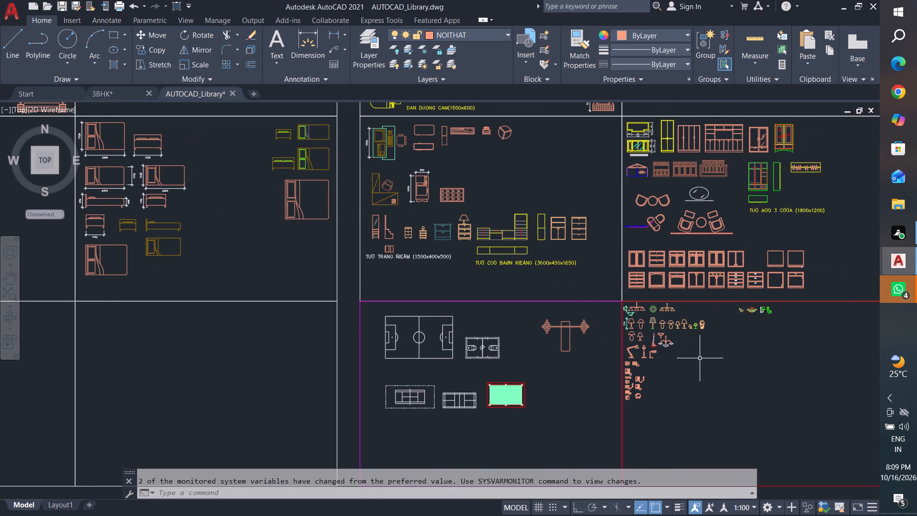
scroll(701, 354, "up", 1)
middle_click_drag(701, 352, 847, 503)
middle_click_drag(588, 235, 596, 241)
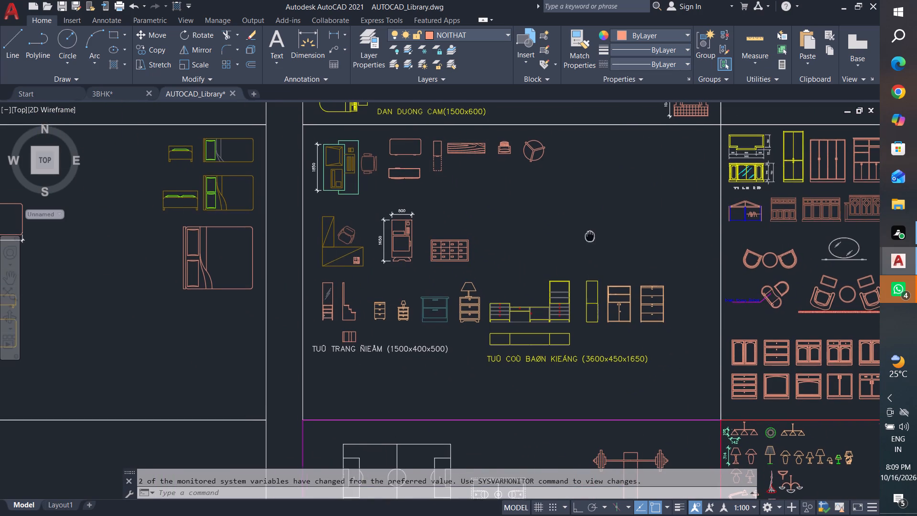
middle_click_drag(596, 241, 704, 355)
middle_click_drag(721, 222, 733, 349)
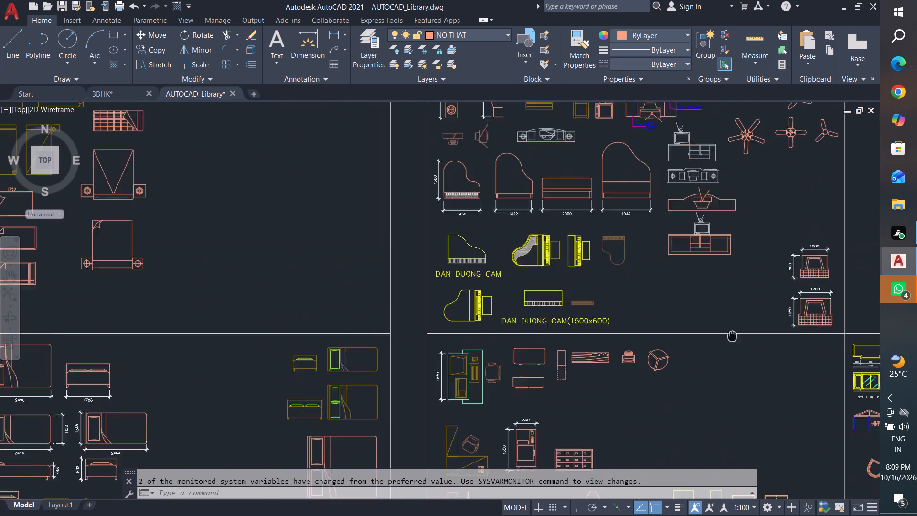
middle_click_drag(733, 349, 740, 399)
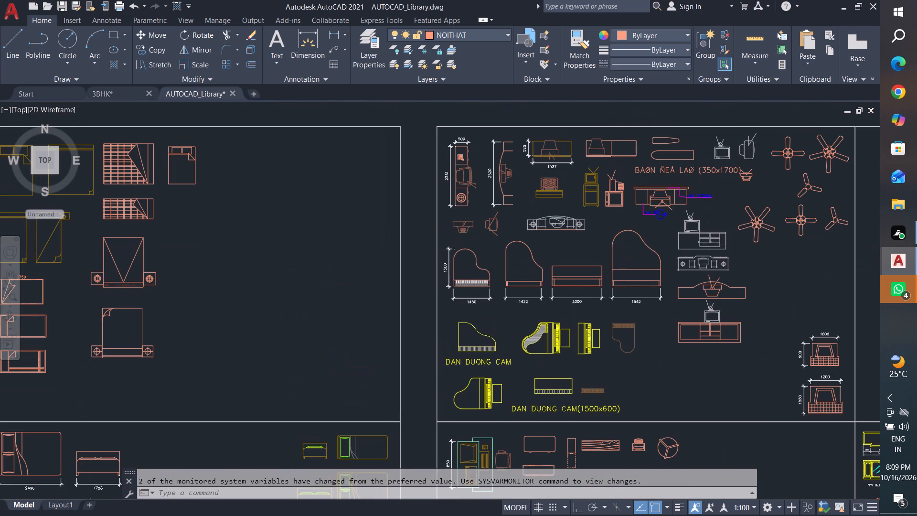
middle_click_drag(740, 399, 723, 380)
scroll(723, 380, "down", 2)
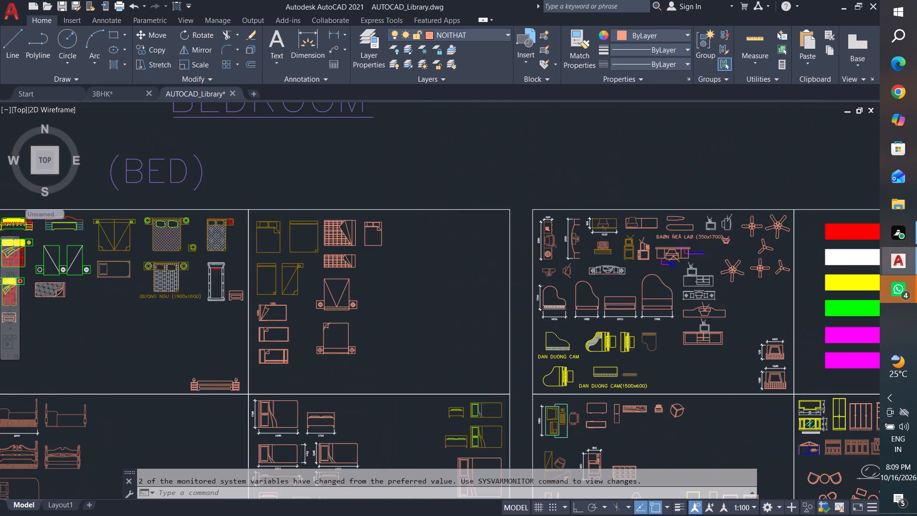
middle_click_drag(714, 426, 701, 354)
scroll(454, 340, "up", 2)
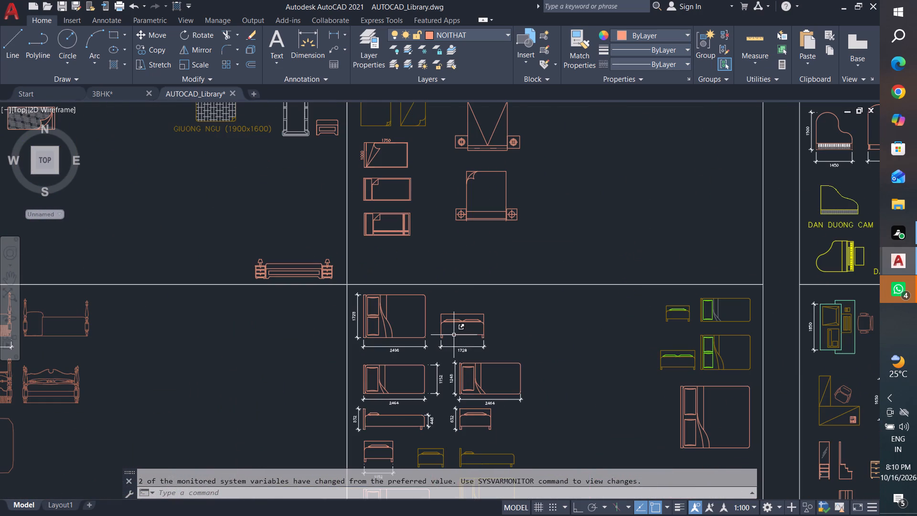
scroll(454, 335, "down", 1)
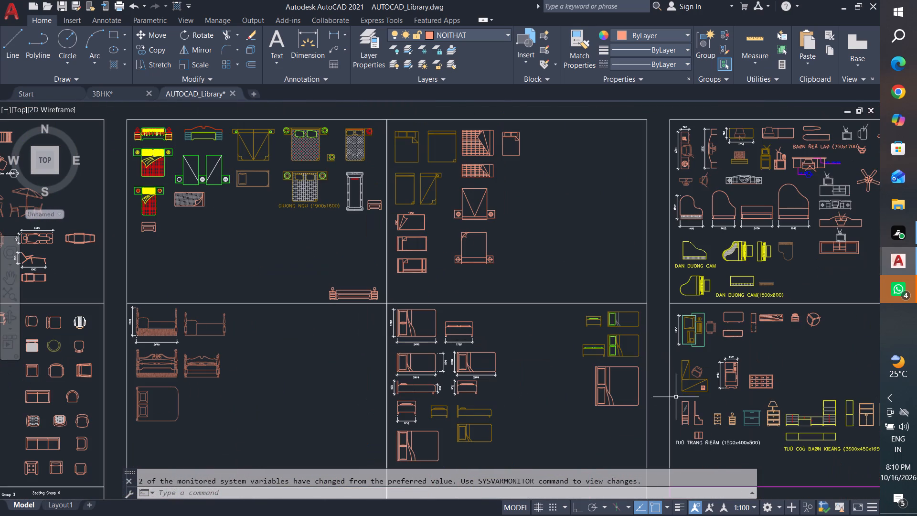
middle_click_drag(743, 420, 534, 394)
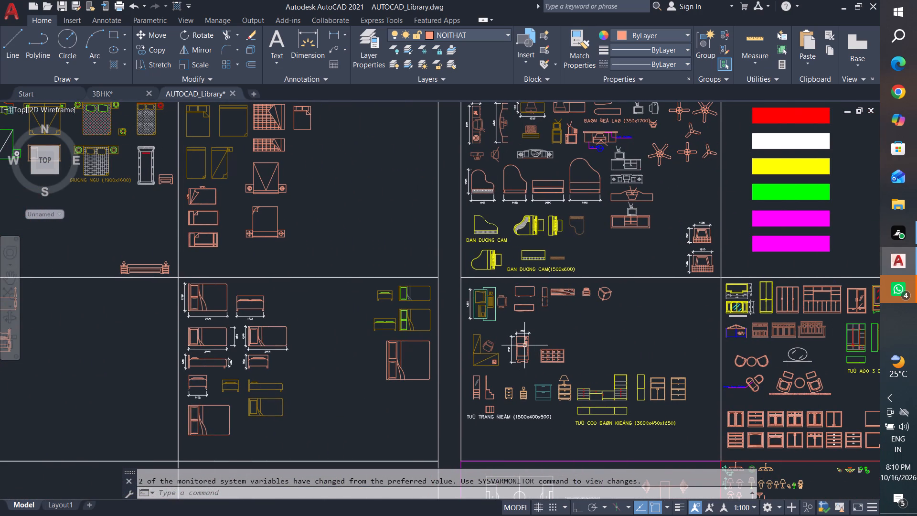
scroll(533, 353, "up", 2)
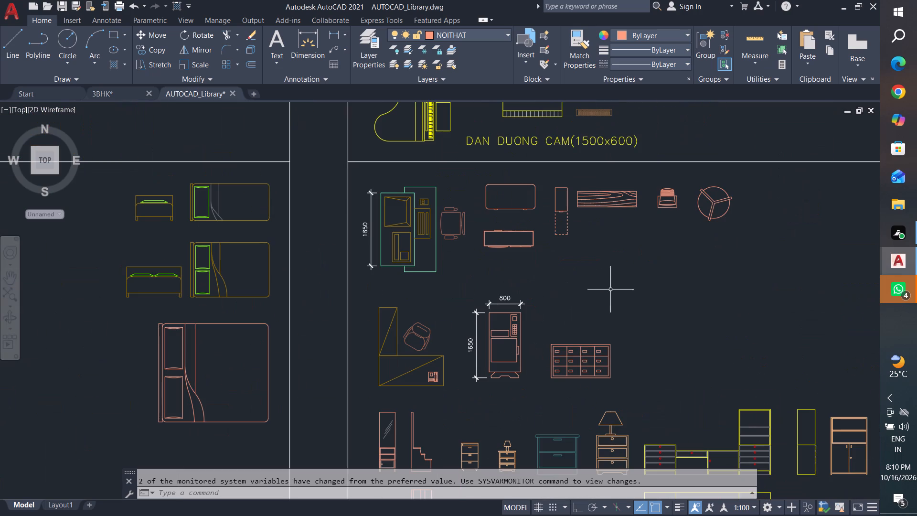
scroll(539, 394, "down", 1)
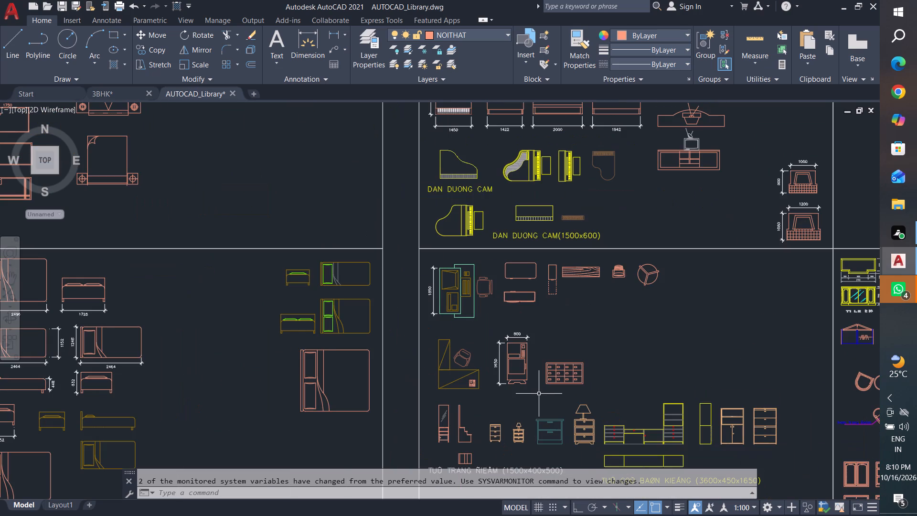
In the 3BHK drawing, offset the upper-left bedroom's inner left wall line 2' into the room.
left_click(902, 261)
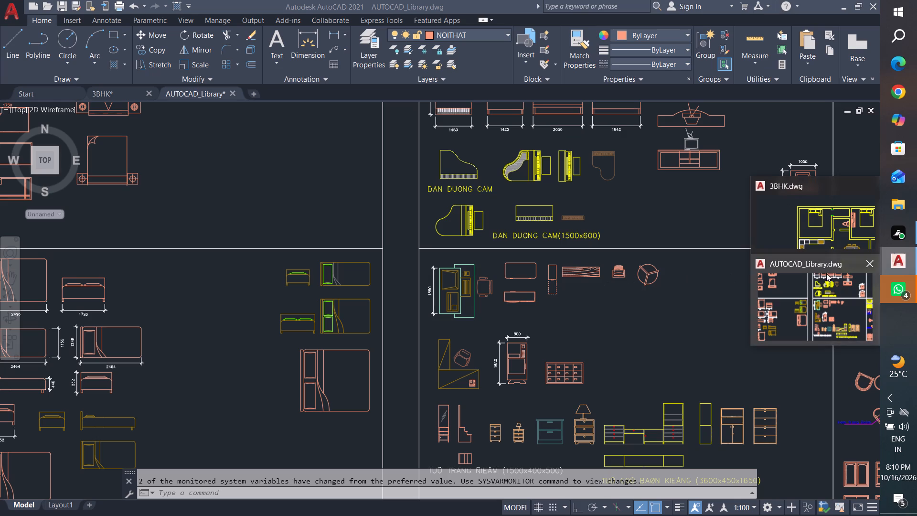
left_click(782, 235)
scroll(664, 383, "down", 2)
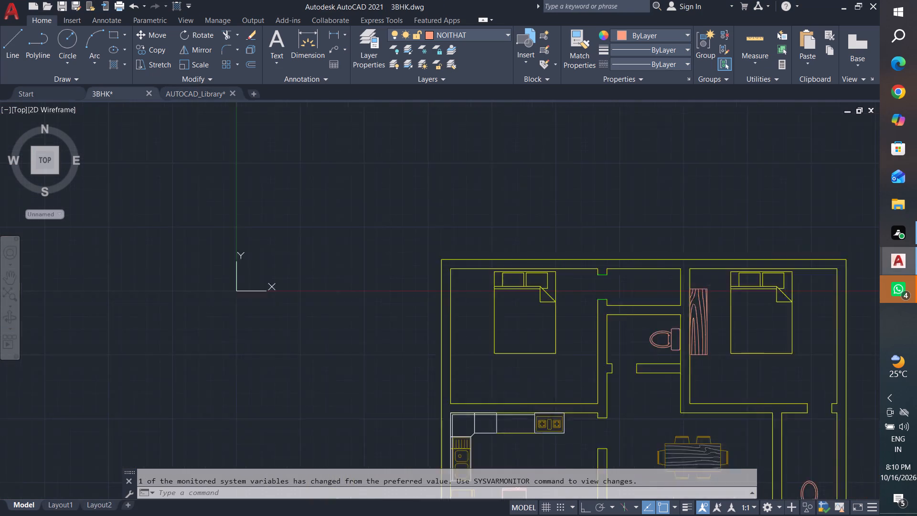
middle_click_drag(549, 372, 570, 317)
key("Escape")
key("Escape")
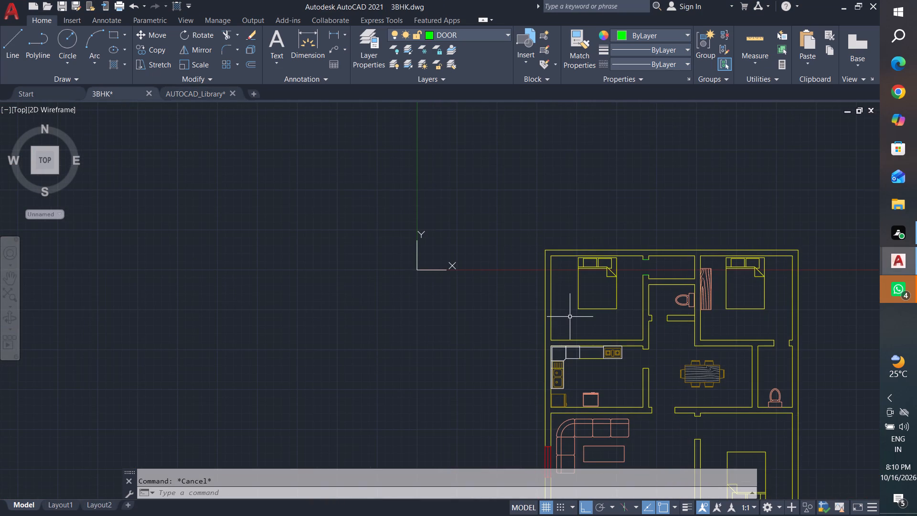
type("o")
key("space")
type("2'")
key("Return")
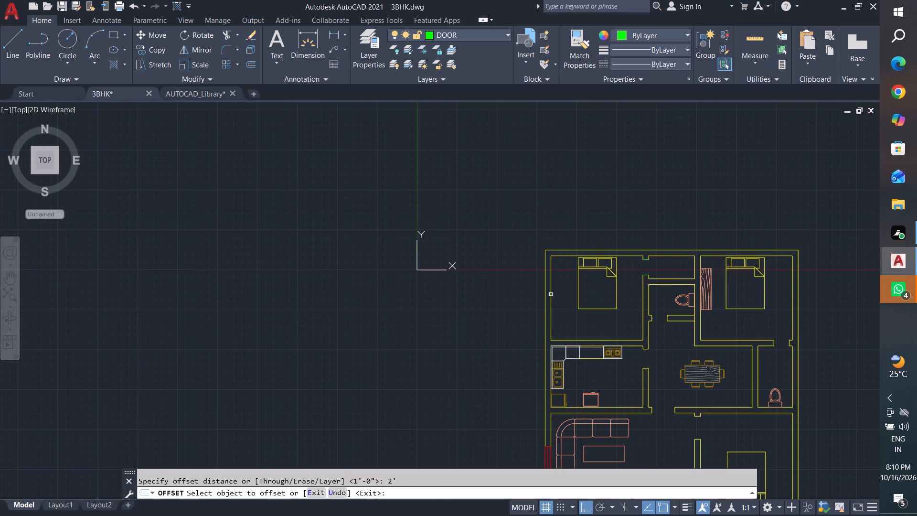
left_click(551, 294)
left_click(571, 297)
middle_click_drag(570, 309, 617, 327)
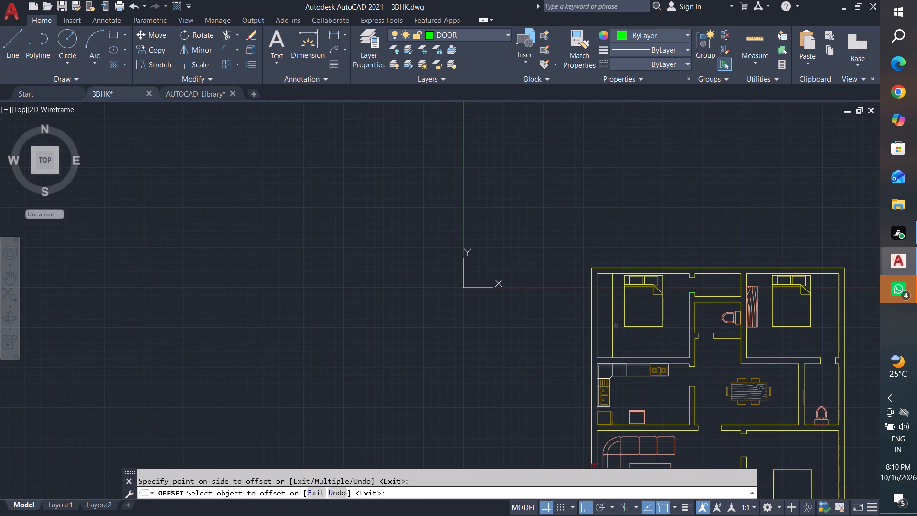
scroll(606, 323, "up", 2)
key("Escape")
key("Escape")
key("Escape")
key("Escape")
key("Escape")
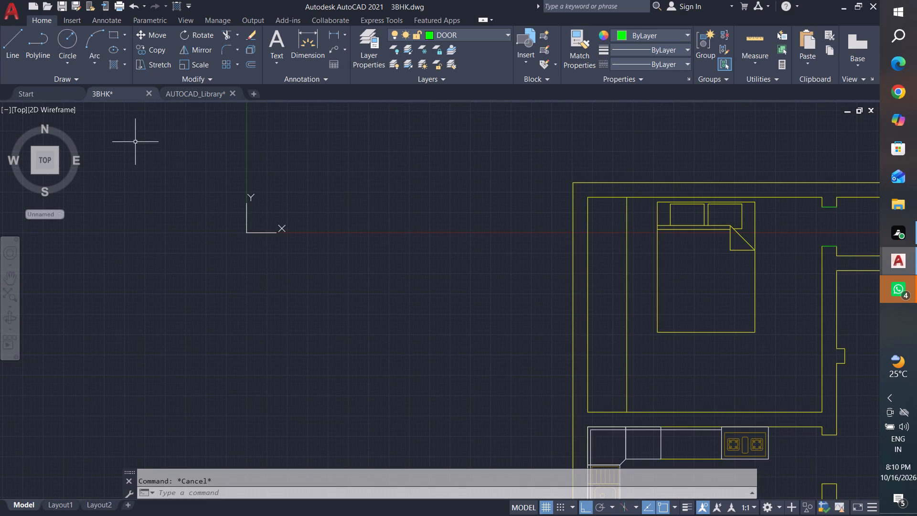
Draw a horizontal line from the offset line to the bedroom's left wall, near the foot of the bed.
left_click(14, 38)
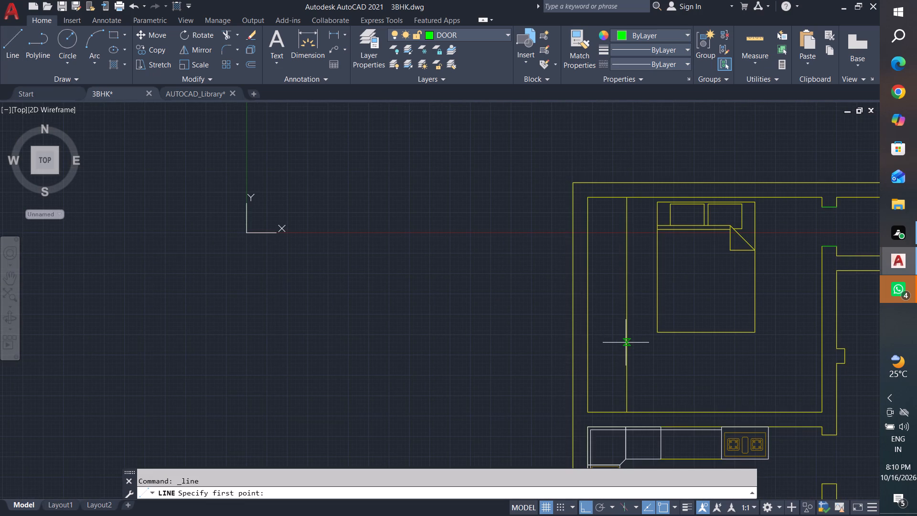
left_click(625, 322)
left_click(587, 323)
key("Escape")
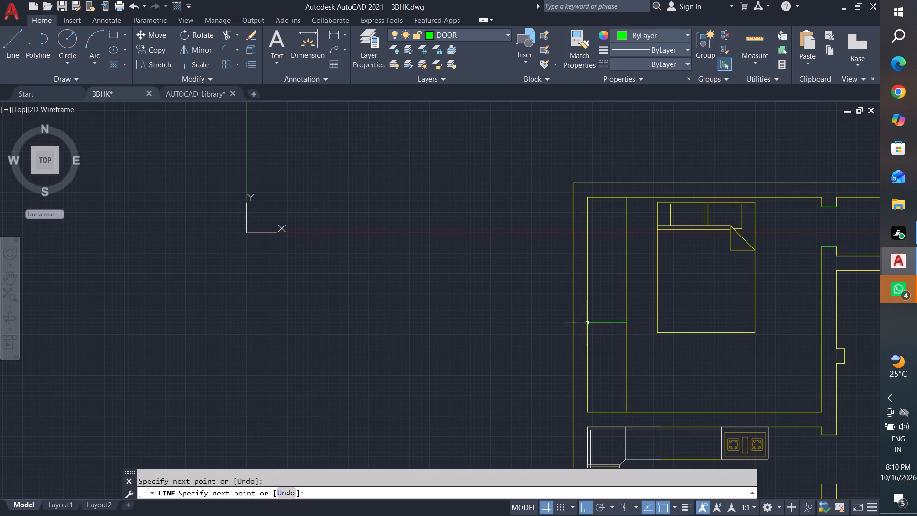
Move the horizontal divider line between the 2' offset line and the bedroom wall to the FURNITURE layer.
key("Escape")
key("Escape")
key("Escape")
key("Escape")
scroll(626, 323, "up", 3)
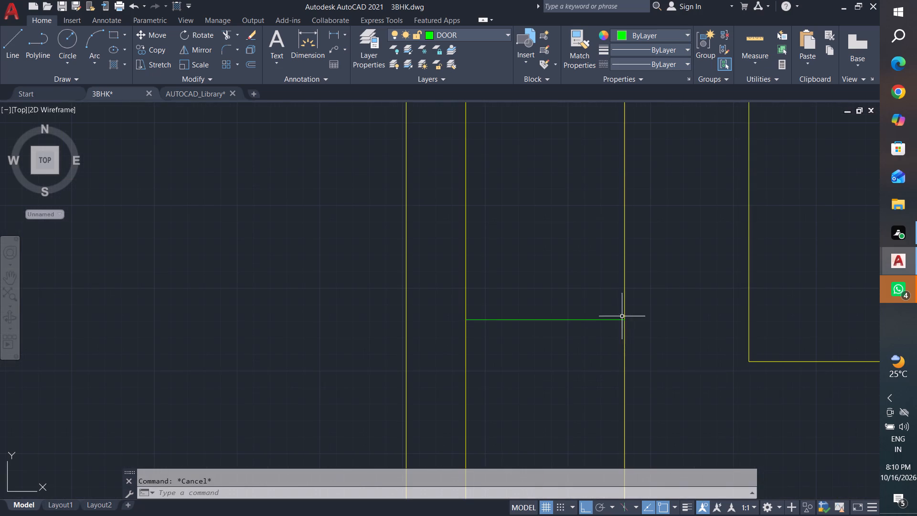
left_click(609, 300)
left_click(550, 373)
left_click(504, 36)
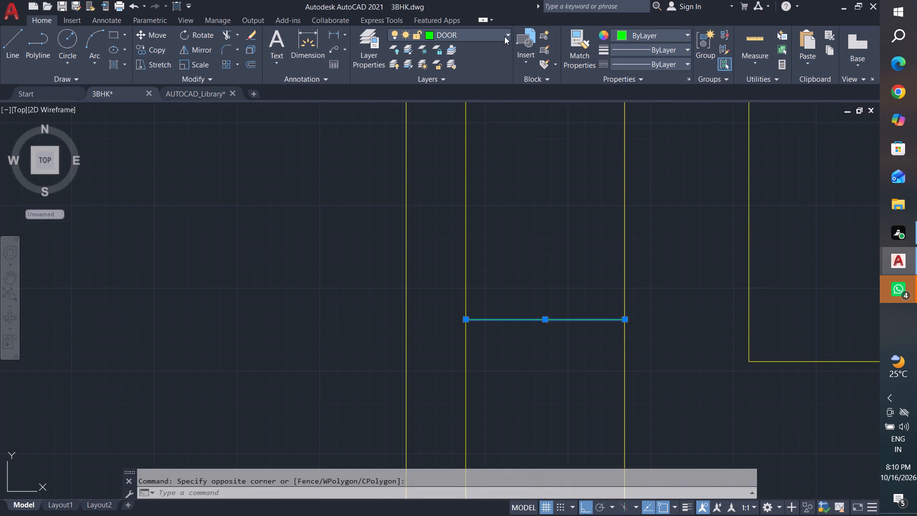
left_click(483, 78)
key("Escape")
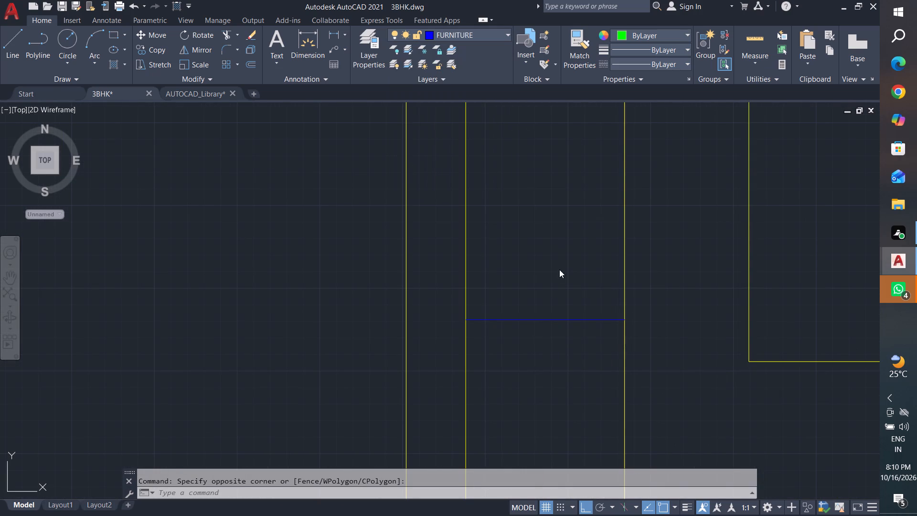
key("Escape")
middle_click_drag(559, 270, 589, 172)
key("Escape")
key("Escape")
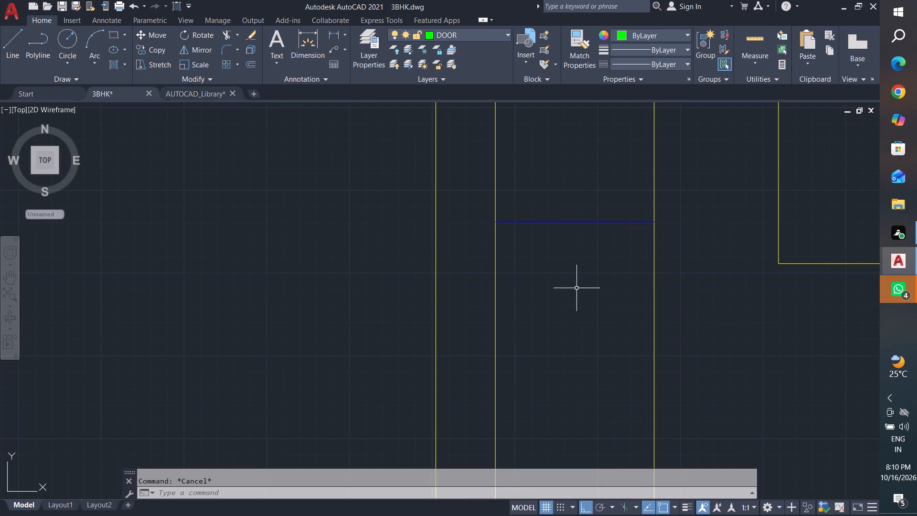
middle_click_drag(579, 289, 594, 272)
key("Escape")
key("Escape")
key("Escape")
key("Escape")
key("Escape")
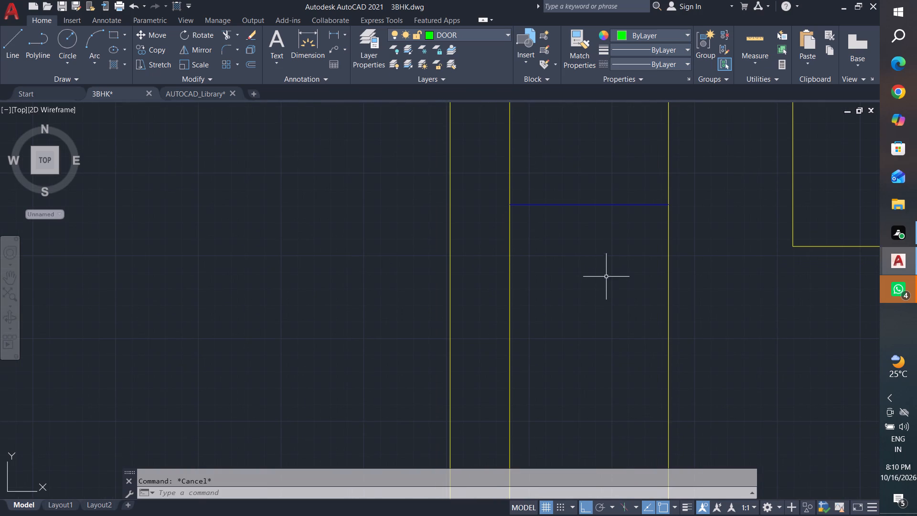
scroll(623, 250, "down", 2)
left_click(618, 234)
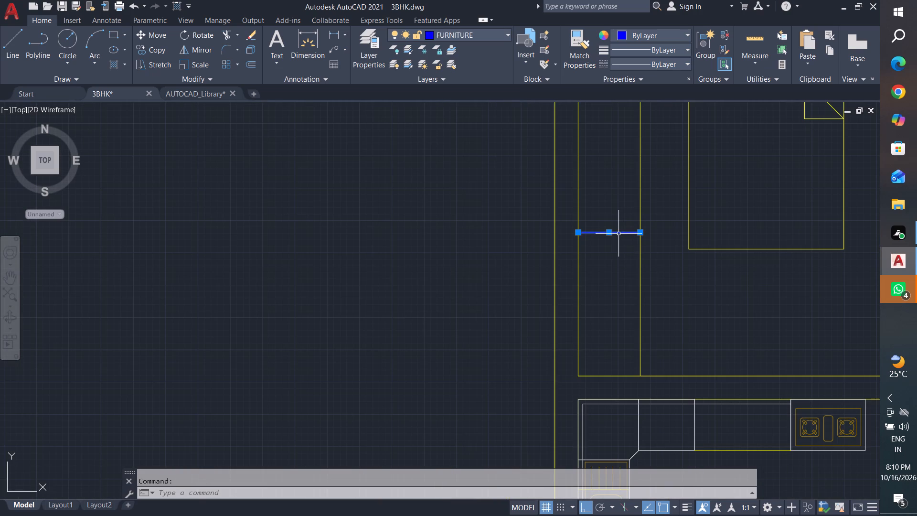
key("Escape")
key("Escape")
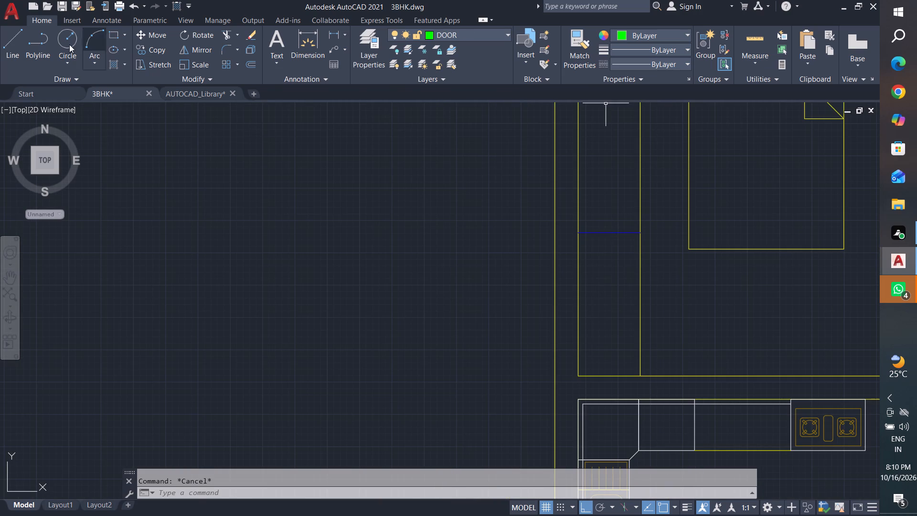
Draw a long, thin vertical rectangle as a rail down the middle of the built-in unit, below the divider line.
left_click(17, 38)
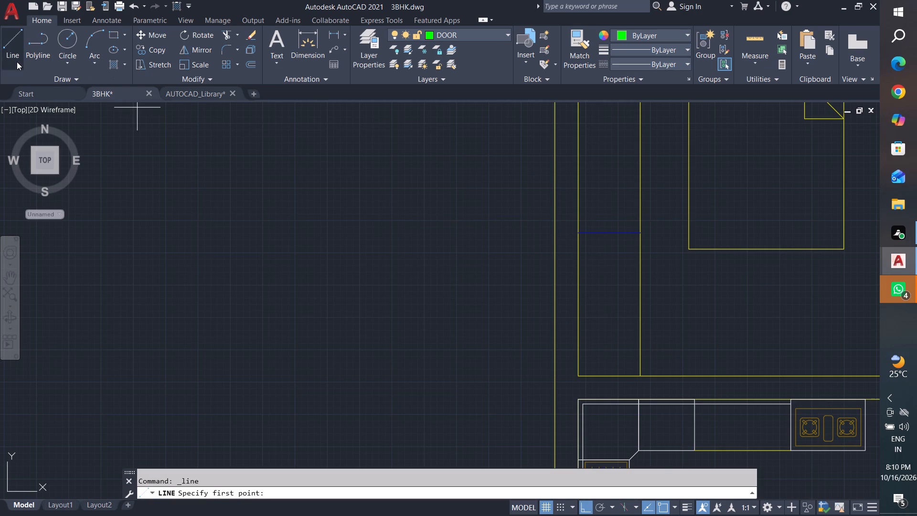
left_click(116, 35)
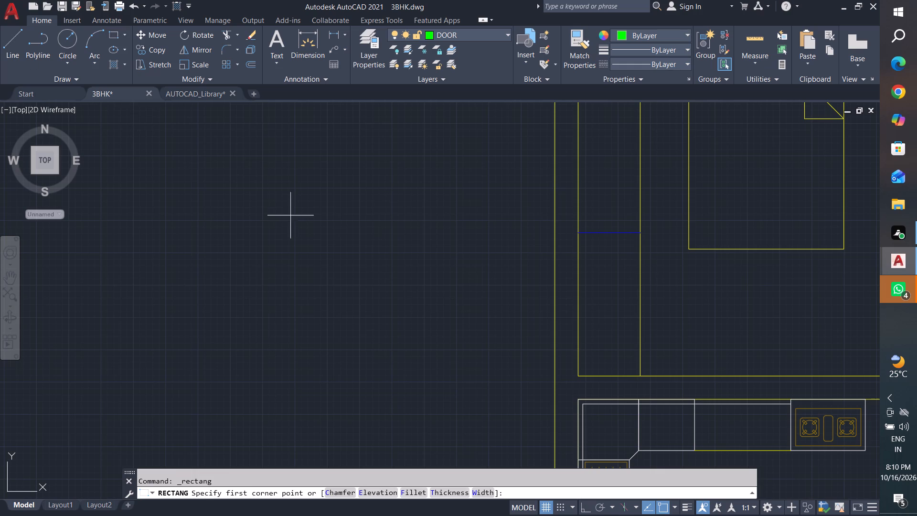
scroll(648, 395, "up", 1)
middle_click_drag(648, 395, 639, 390)
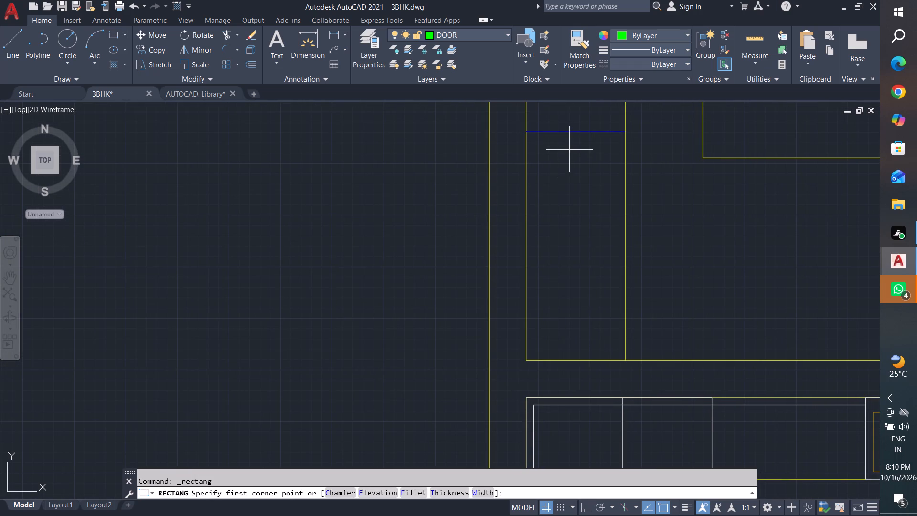
left_click(570, 147)
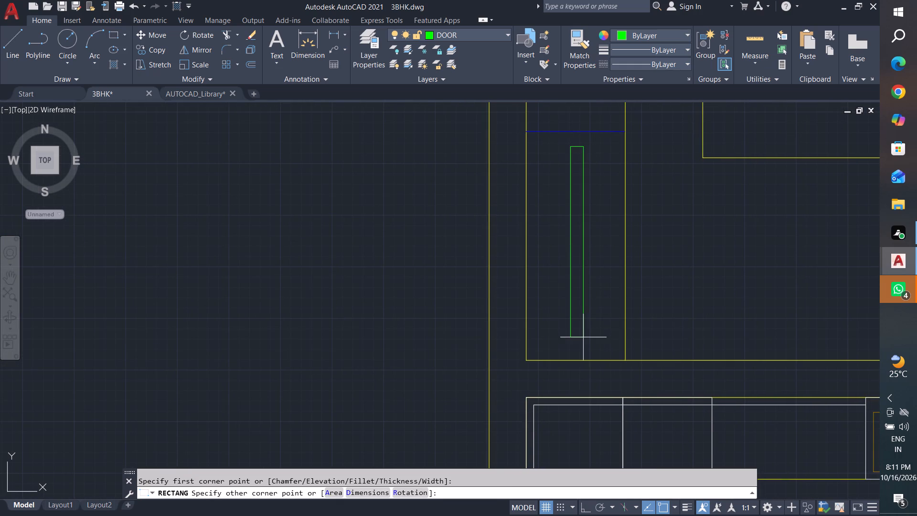
scroll(581, 338, "up", 2)
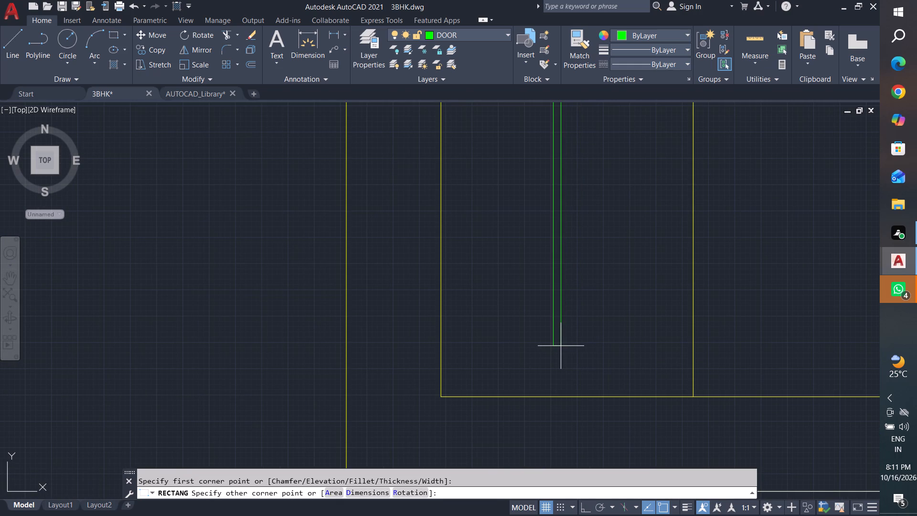
left_click(564, 346)
scroll(581, 347, "down", 2)
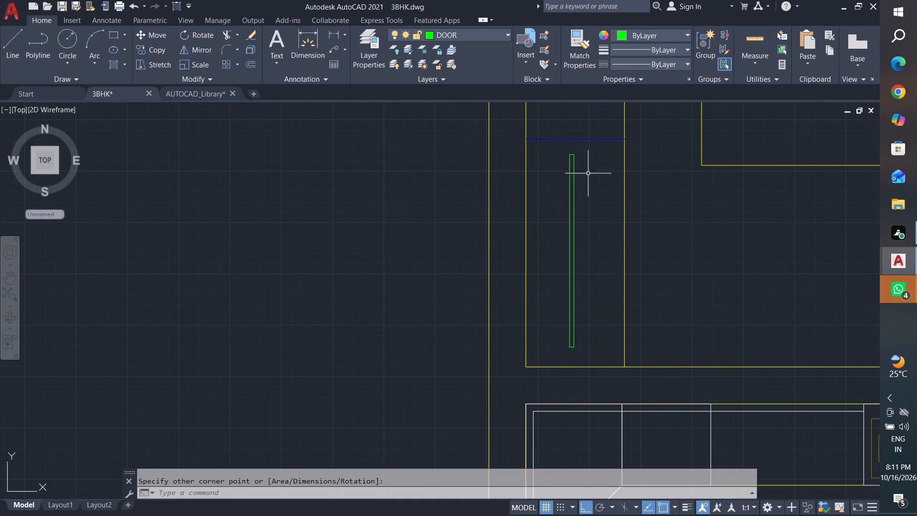
Move the thin vertical rail rectangle inside the built-in unit to the FURNITURE layer.
left_click(593, 147)
left_click(554, 355)
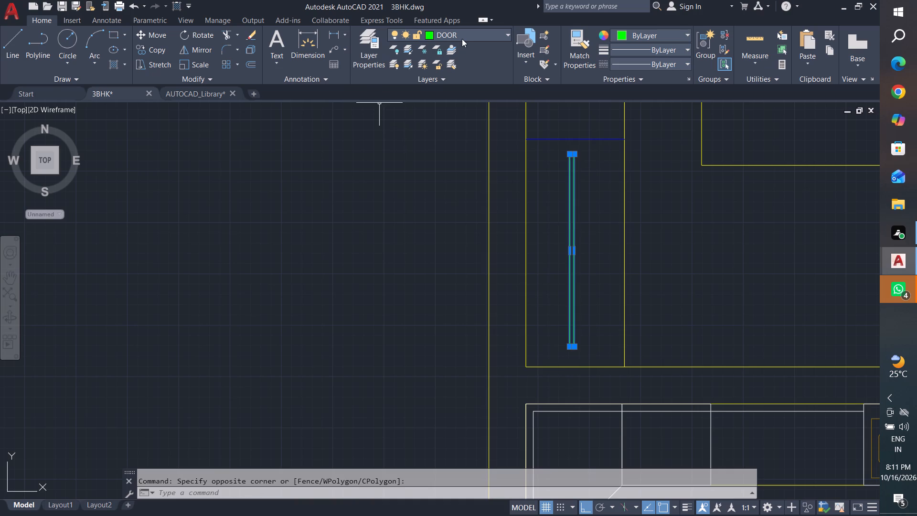
left_click(462, 38)
left_click(466, 79)
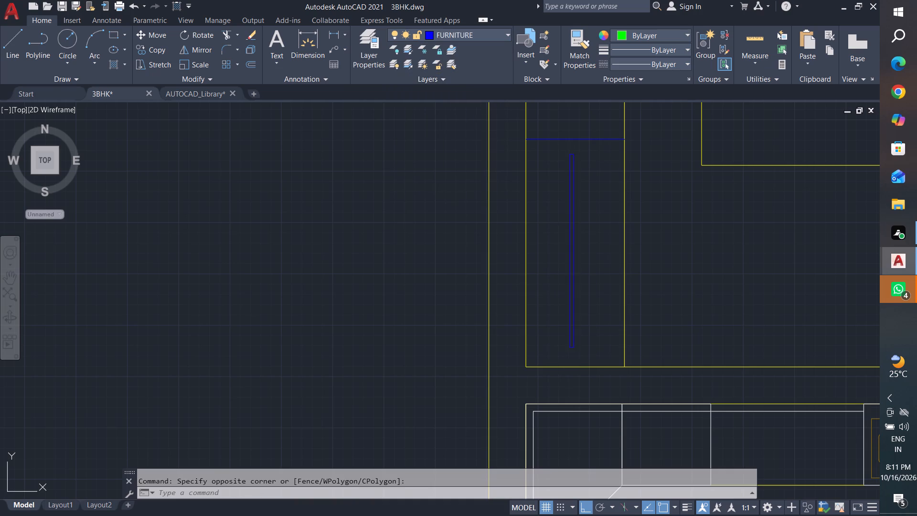
key("Escape")
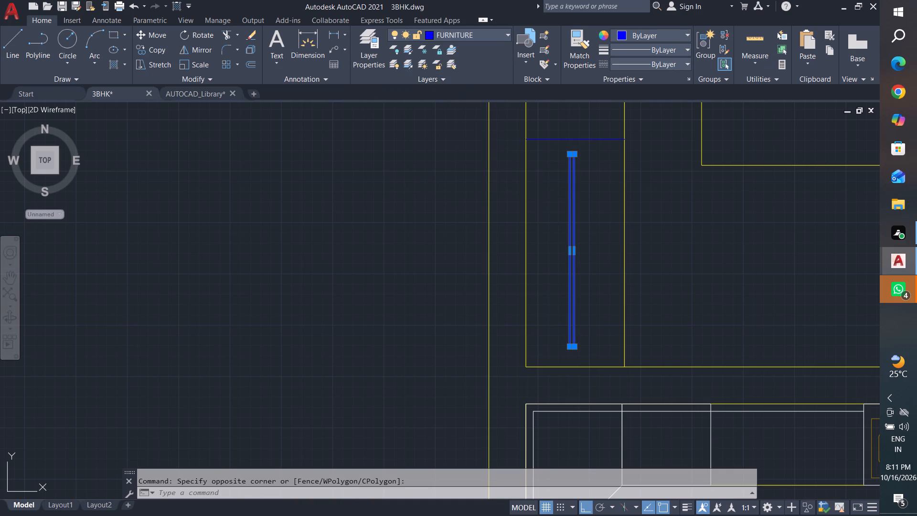
key("Escape")
key("Escape")
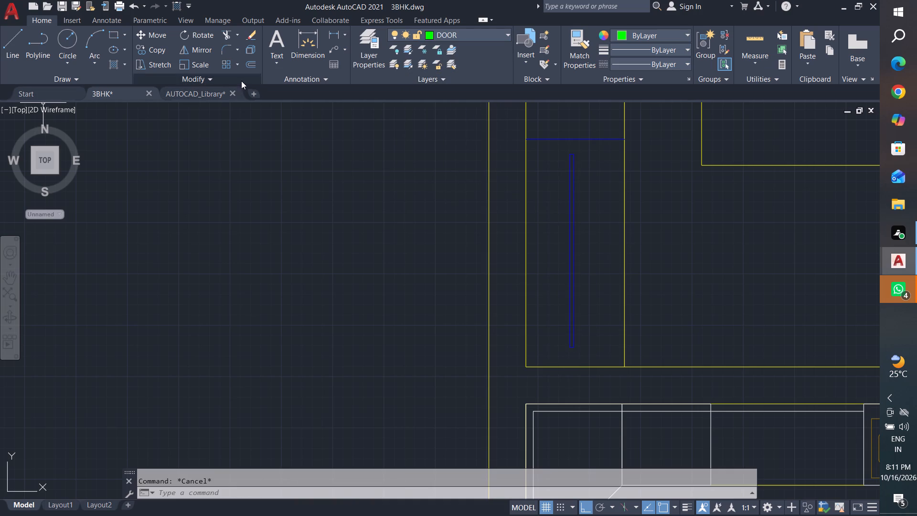
Draw a short, thin horizontal rectangle as a hanger across the rail, near its upper end.
left_click(110, 40)
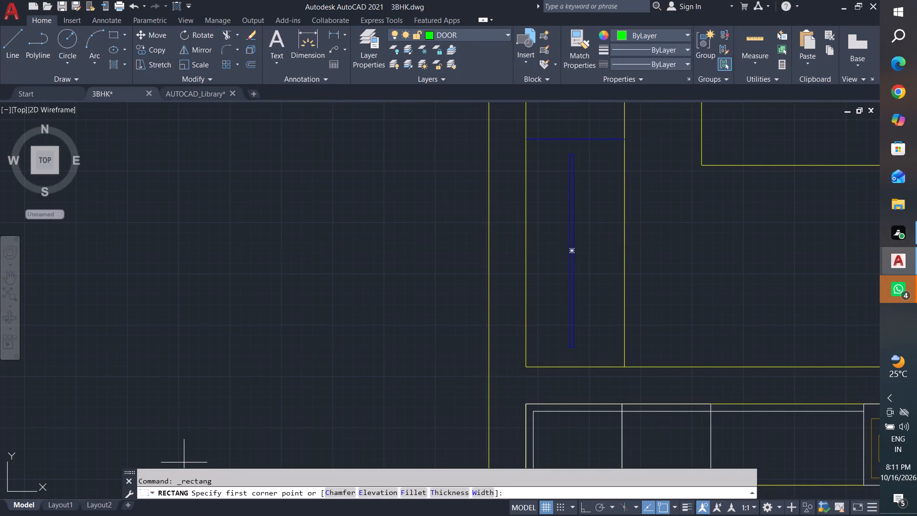
scroll(537, 181, "up", 1)
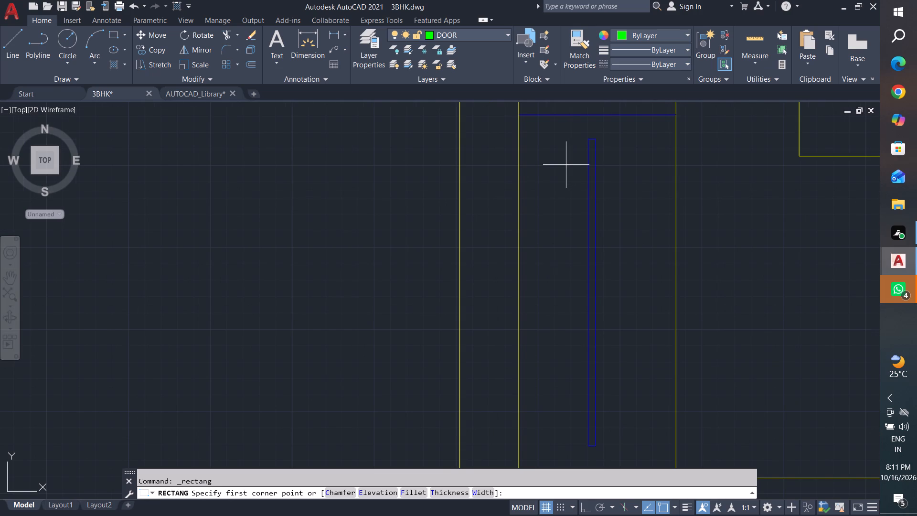
scroll(566, 165, "up", 2)
scroll(569, 218, "down", 2)
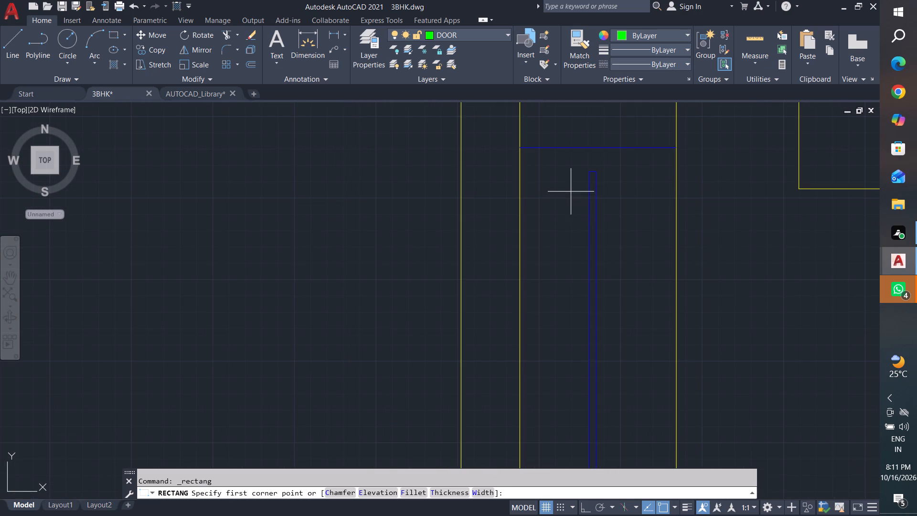
left_click(571, 192)
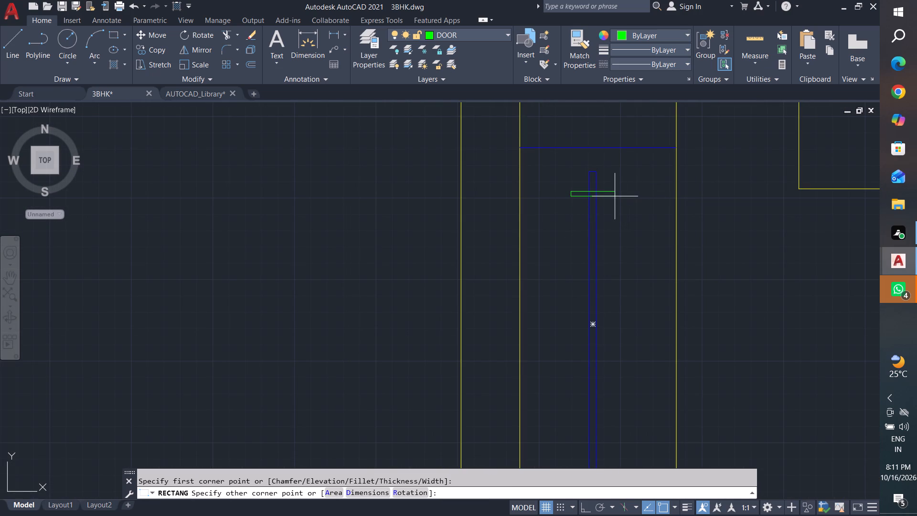
scroll(615, 196, "up", 2)
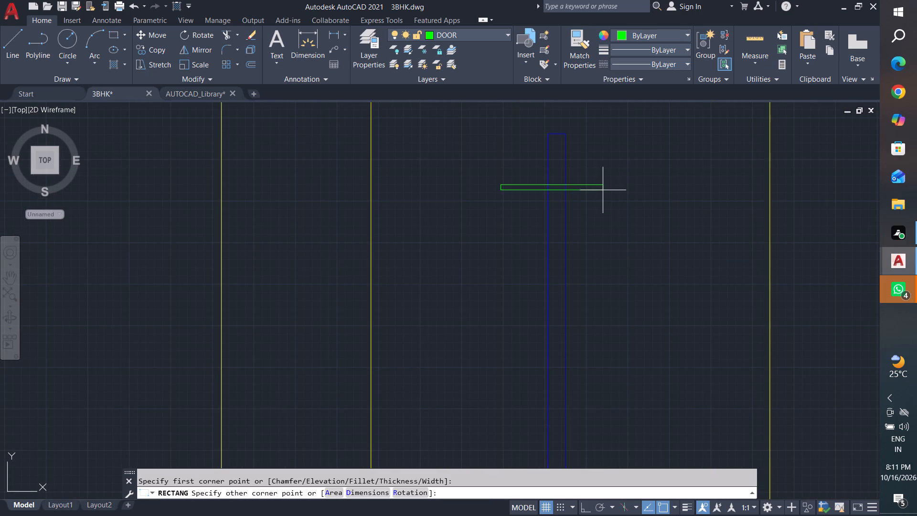
left_click(607, 191)
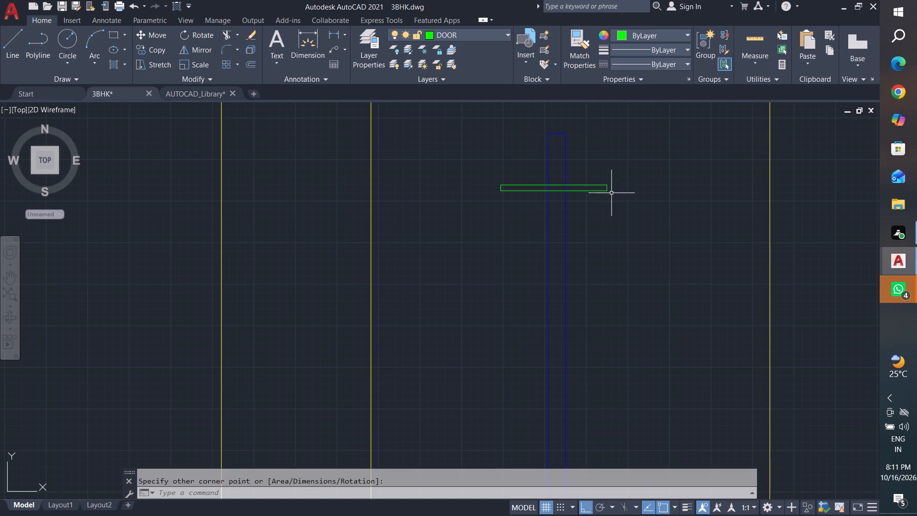
Stretch the right end of the horizontal hanger rectangle outward by about 3".
scroll(640, 310, "down", 3)
middle_click_drag(649, 302, 671, 233)
scroll(650, 213, "up", 2)
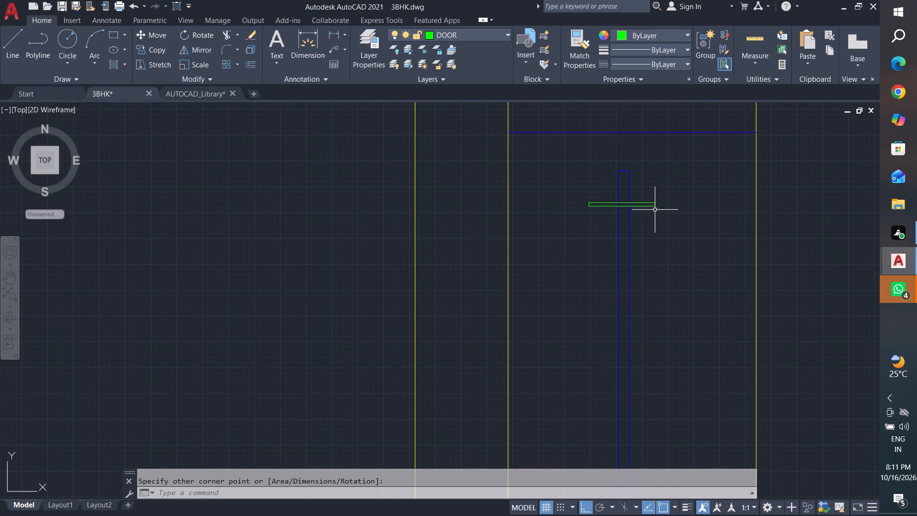
left_click(657, 197)
scroll(651, 217, "up", 3)
key("Escape")
key("Escape")
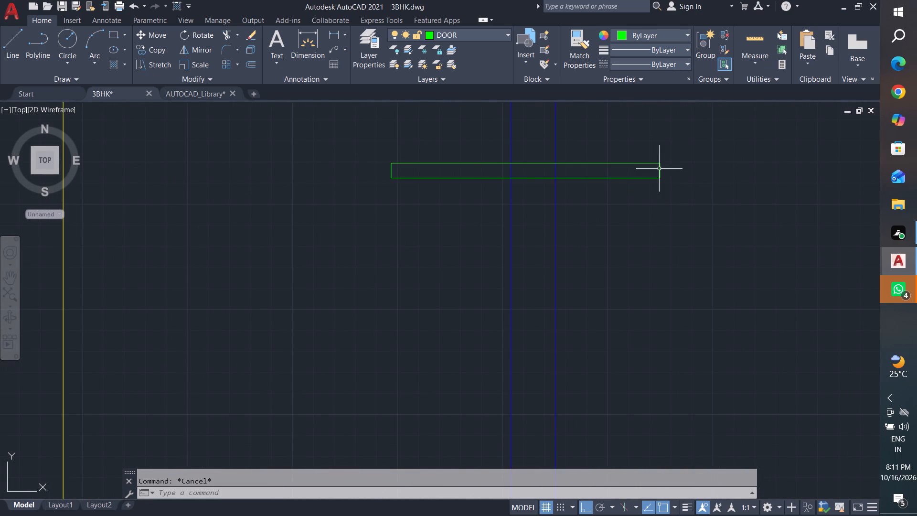
left_click(660, 171)
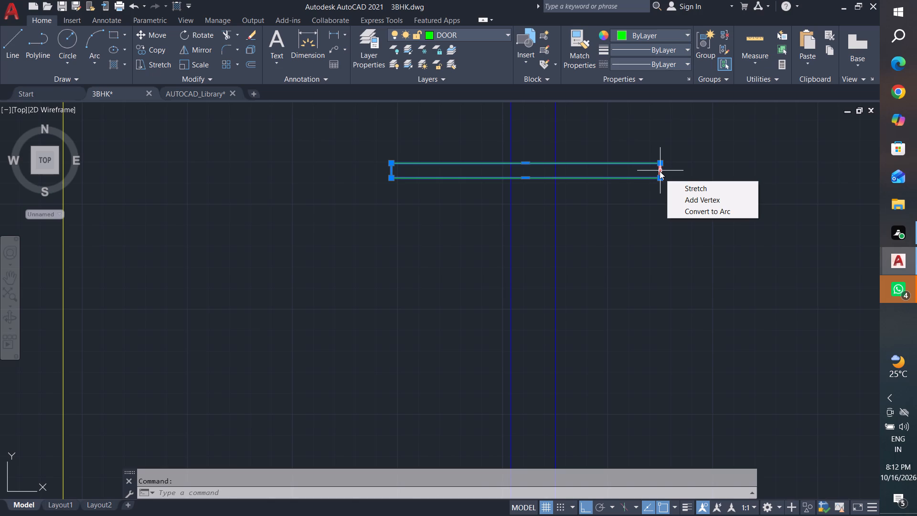
scroll(648, 153, "up", 3)
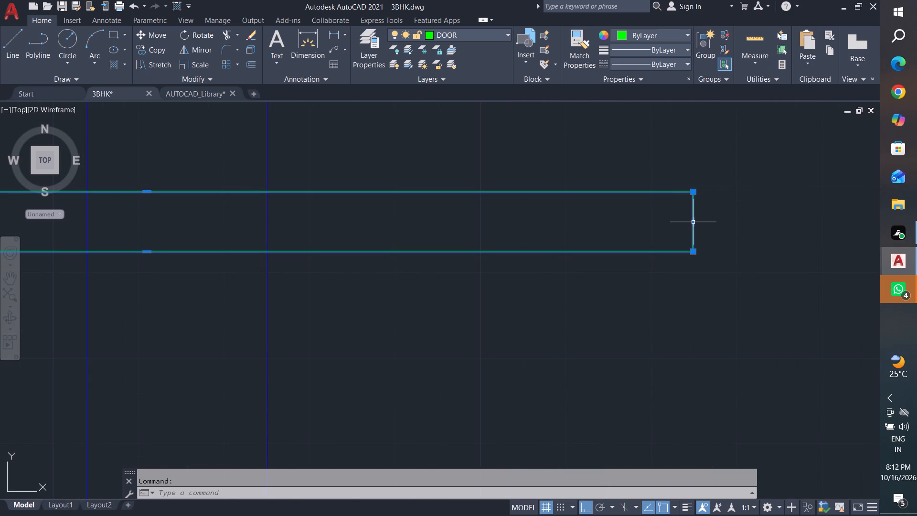
left_click(695, 220)
scroll(695, 220, "down", 4)
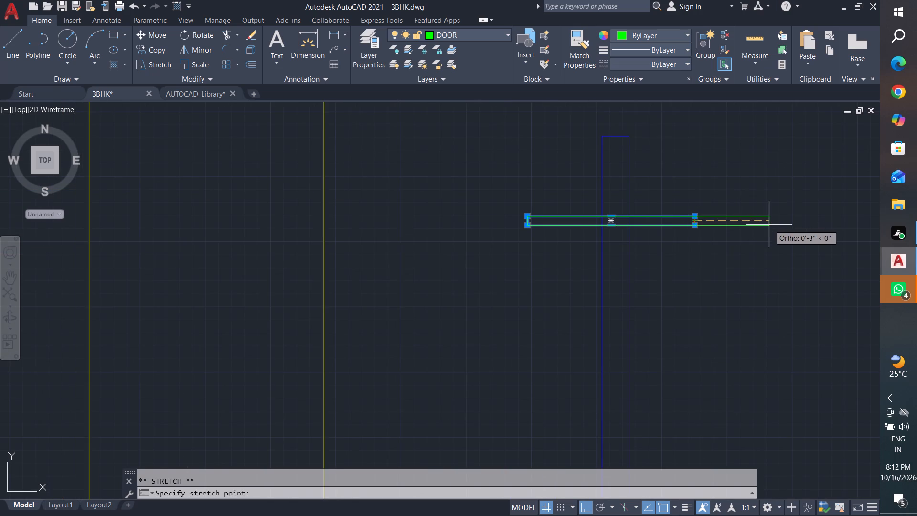
left_click(769, 225)
Stretch the left end of the horizontal hanger rectangle outward by about 2".
scroll(539, 282, "down", 3)
scroll(529, 259, "up", 4)
scroll(540, 308, "up", 3)
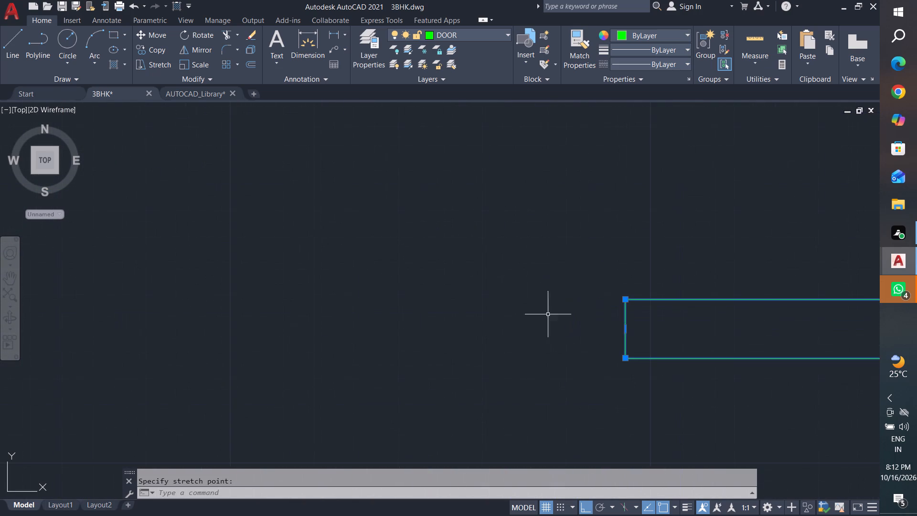
left_click(624, 327)
left_click(628, 329)
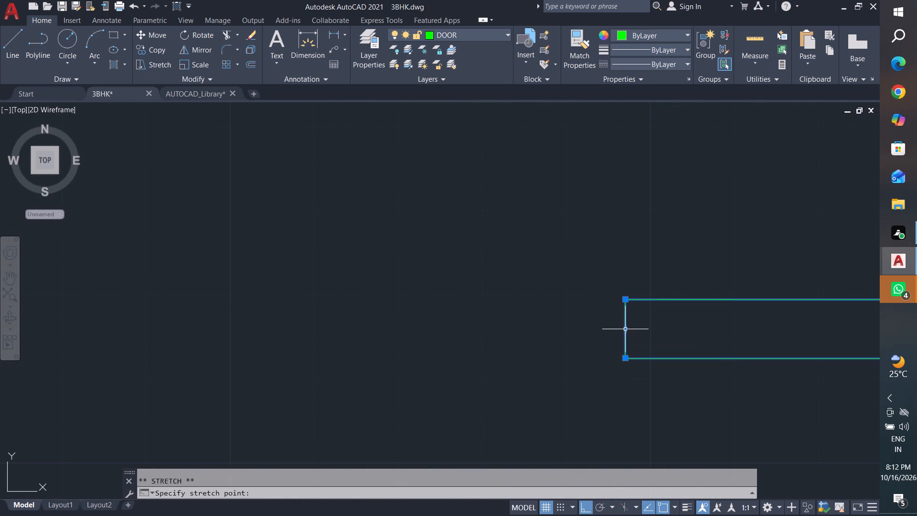
left_click(624, 327)
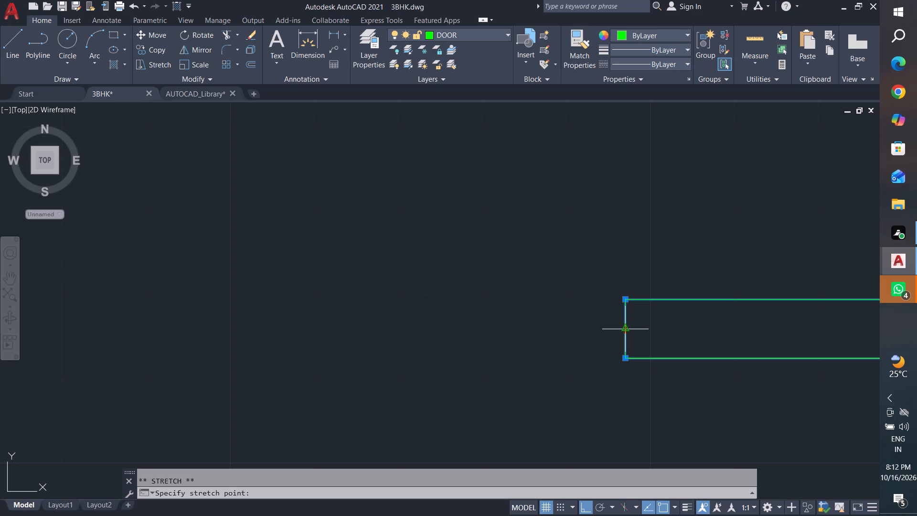
scroll(433, 329, "down", 4)
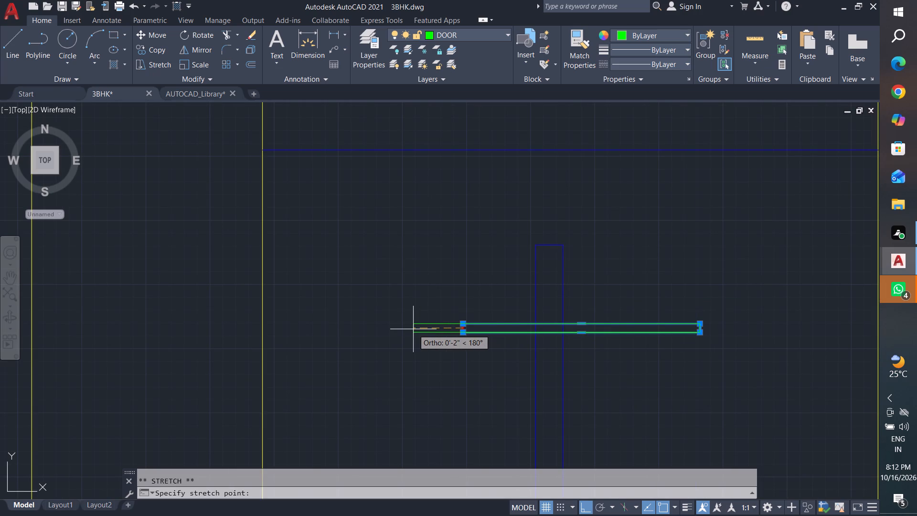
left_click(406, 329)
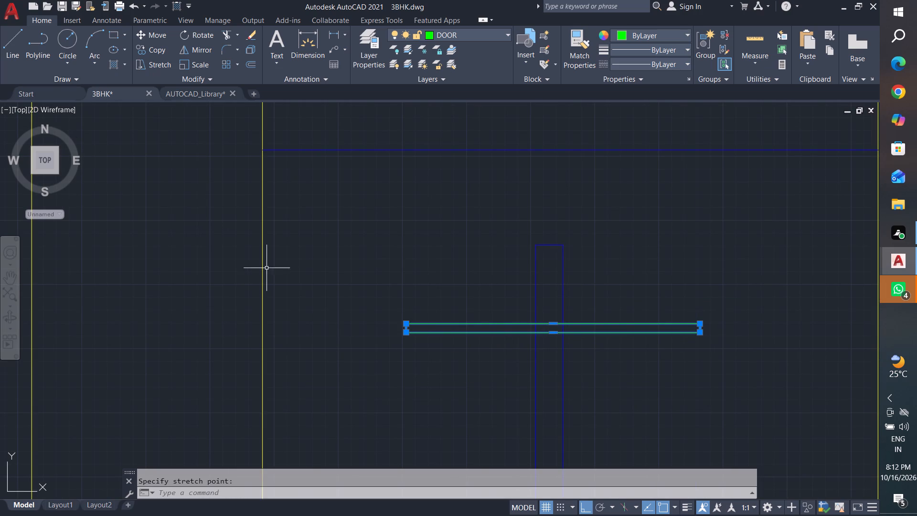
key("Escape")
key("Escape")
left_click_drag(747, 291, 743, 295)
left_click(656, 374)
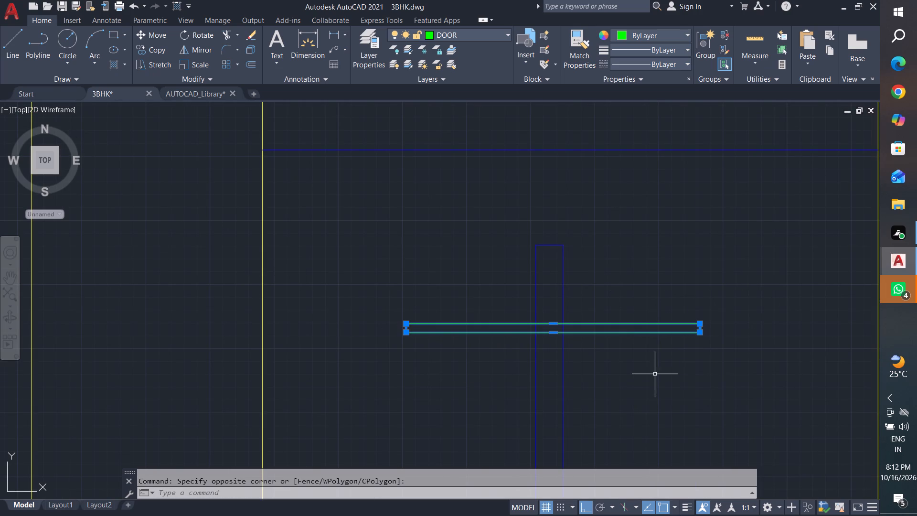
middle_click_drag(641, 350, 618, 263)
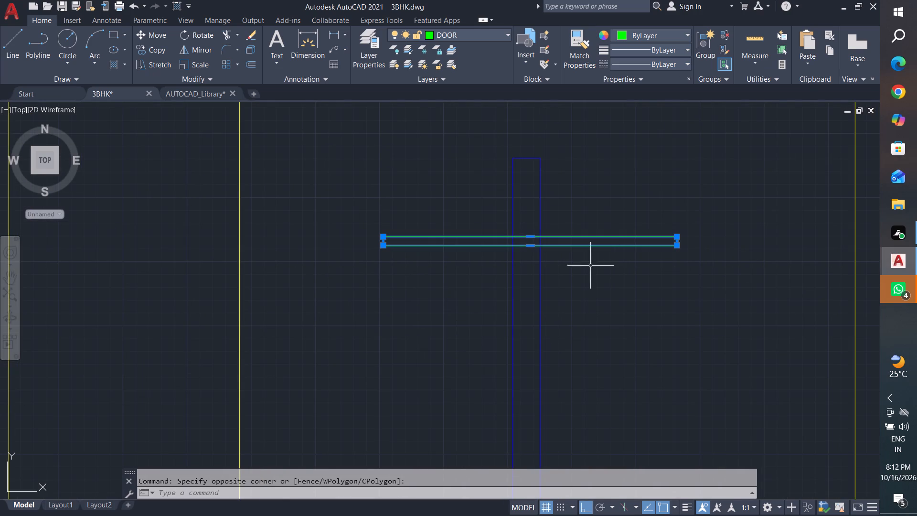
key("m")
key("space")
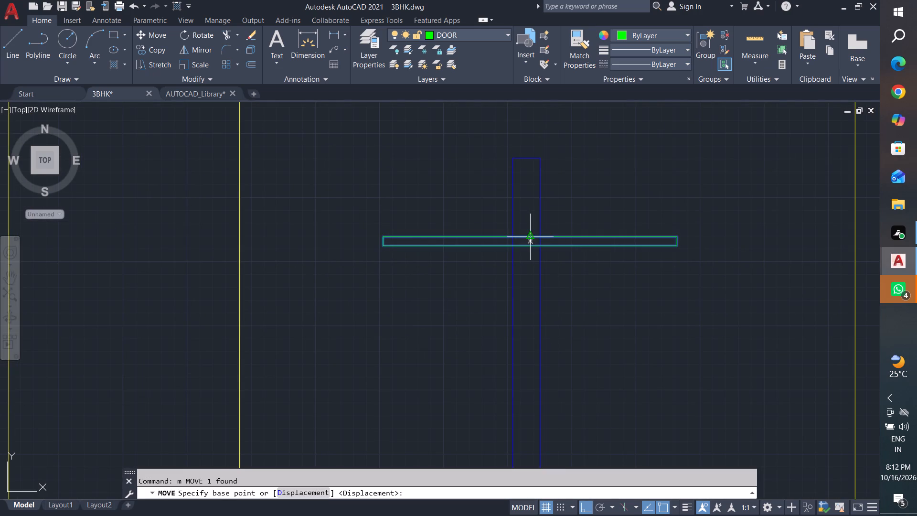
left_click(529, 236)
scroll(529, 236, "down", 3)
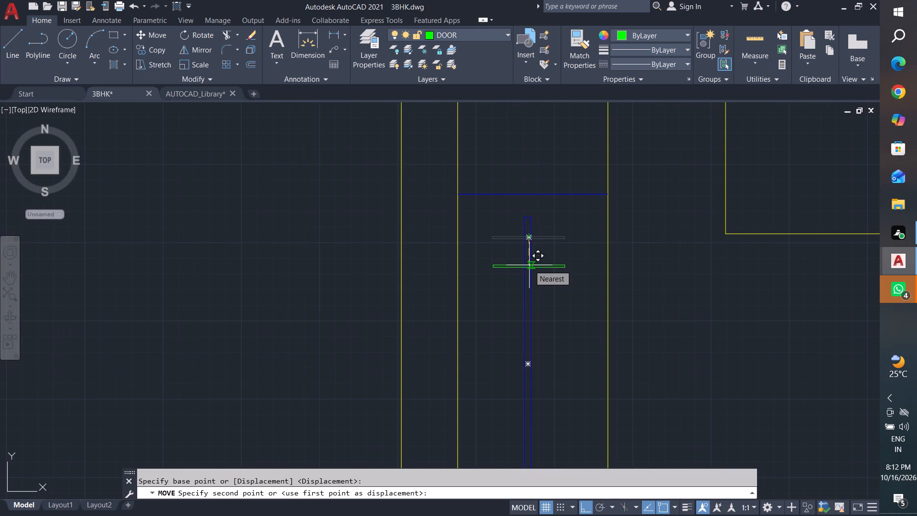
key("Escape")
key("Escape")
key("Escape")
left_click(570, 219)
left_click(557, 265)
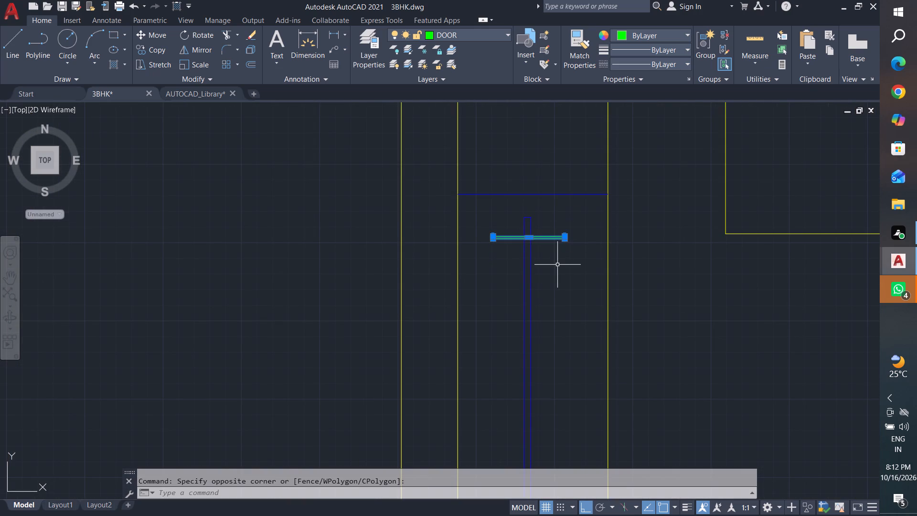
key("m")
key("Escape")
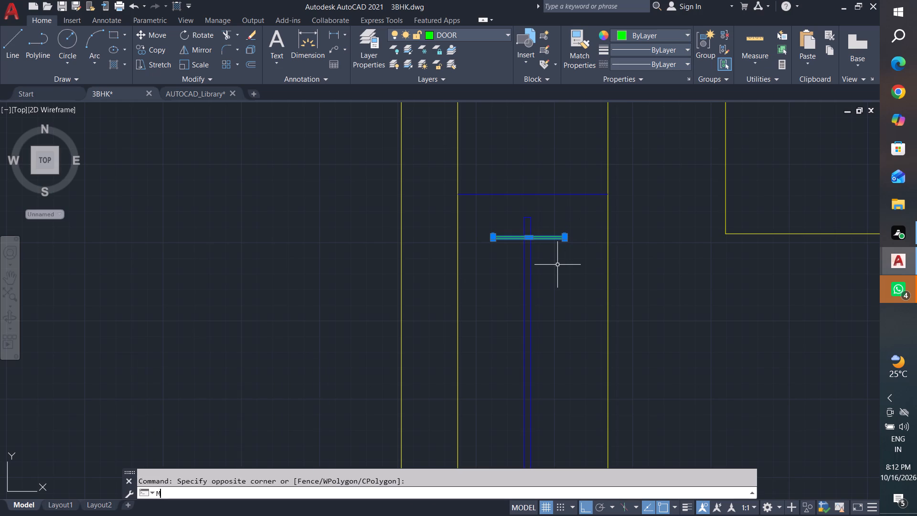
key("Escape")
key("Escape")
Create a path array of the horizontal hanger rectangle, using the thin vertical rail rectangle as the path.
left_click(574, 229)
left_click(562, 253)
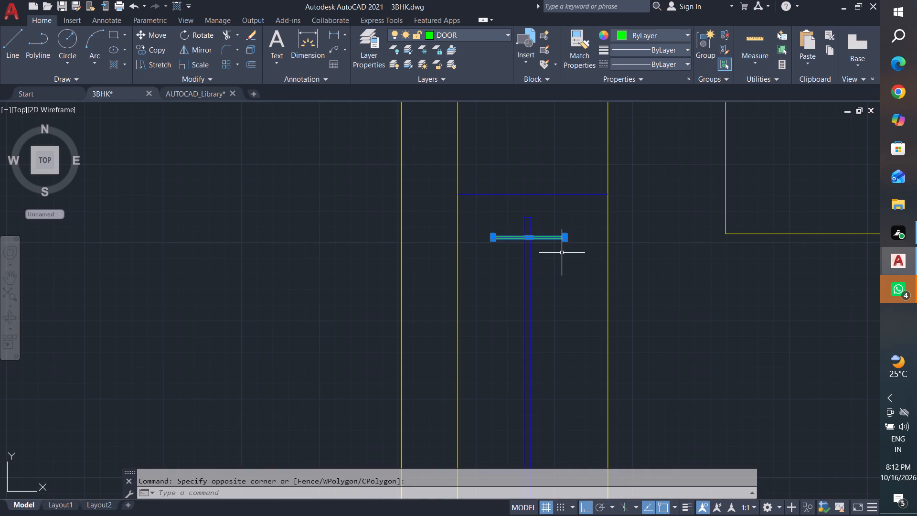
type("array")
key("Return")
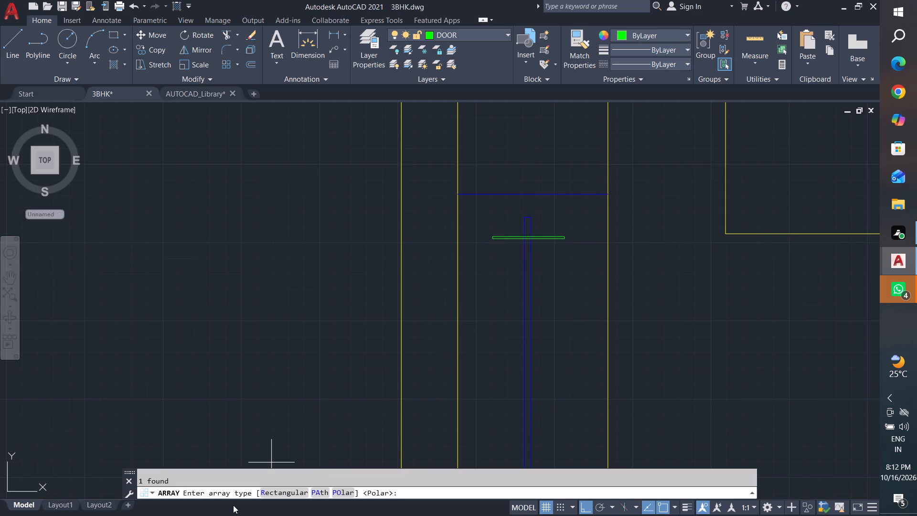
left_click(322, 494)
scroll(533, 247, "down", 3)
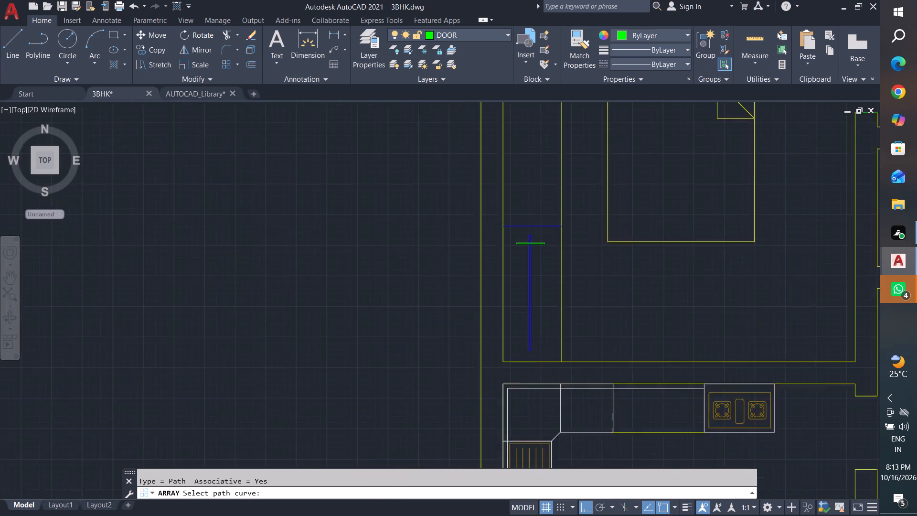
scroll(532, 281, "up", 3)
left_click(524, 273)
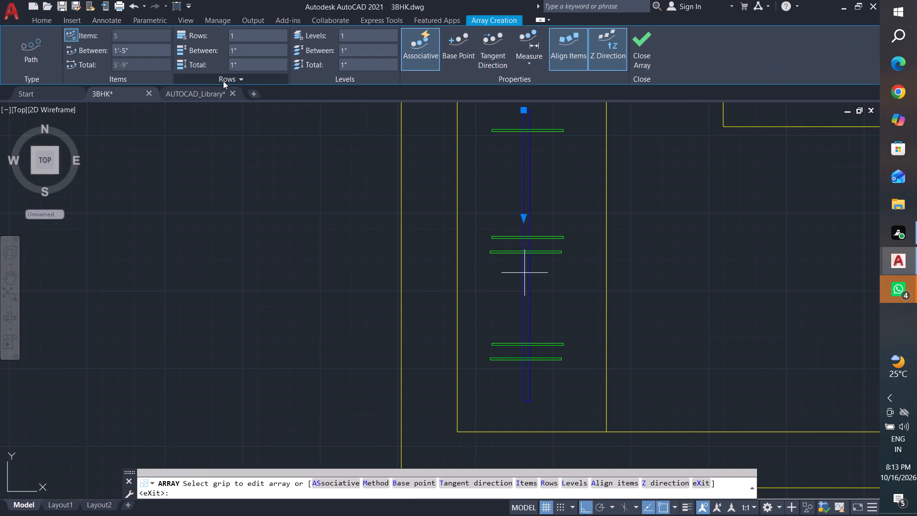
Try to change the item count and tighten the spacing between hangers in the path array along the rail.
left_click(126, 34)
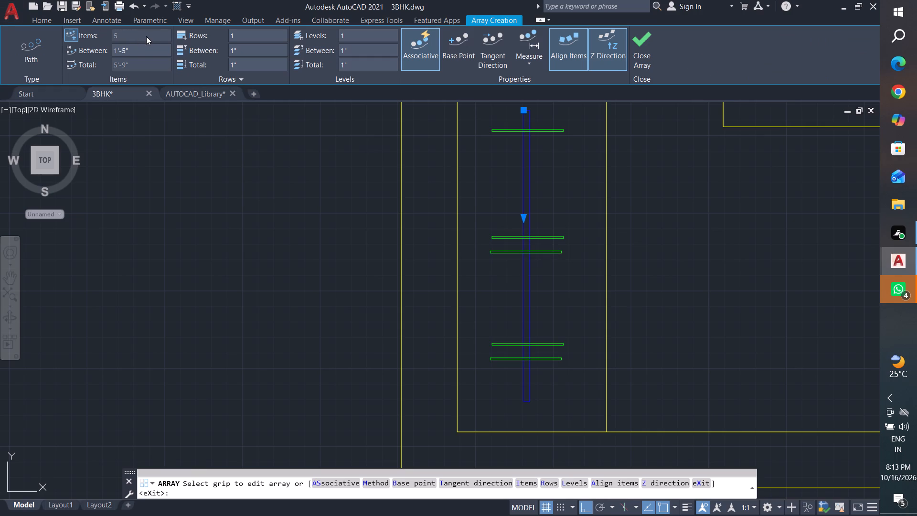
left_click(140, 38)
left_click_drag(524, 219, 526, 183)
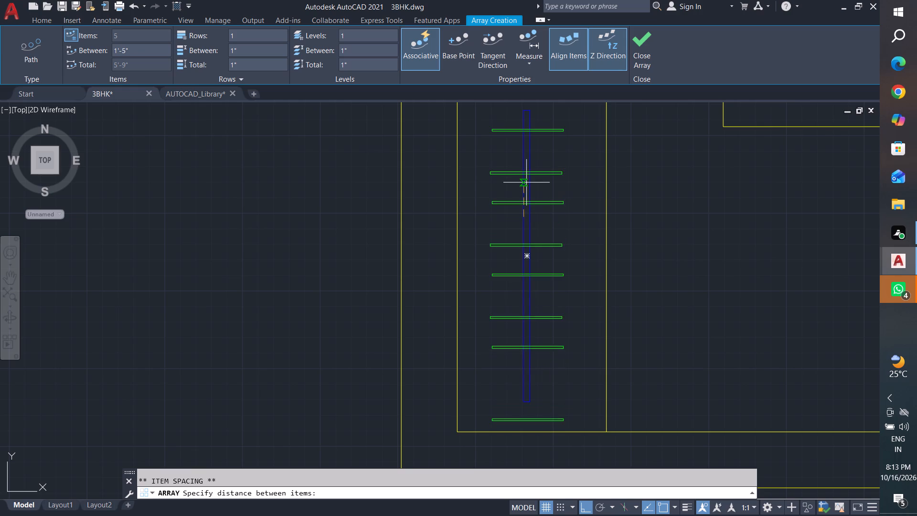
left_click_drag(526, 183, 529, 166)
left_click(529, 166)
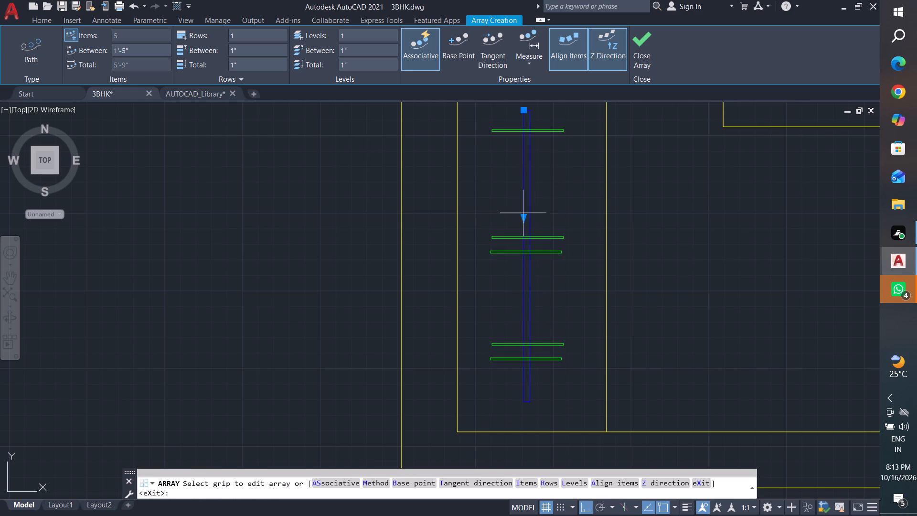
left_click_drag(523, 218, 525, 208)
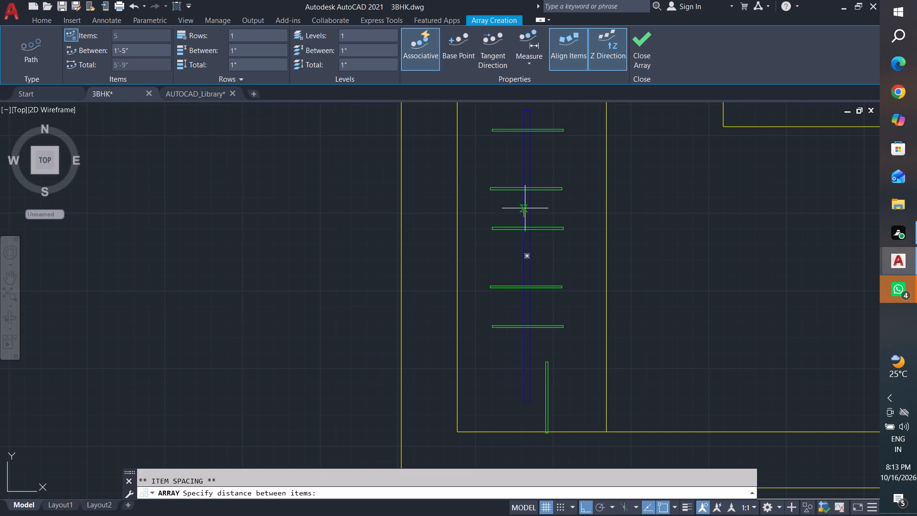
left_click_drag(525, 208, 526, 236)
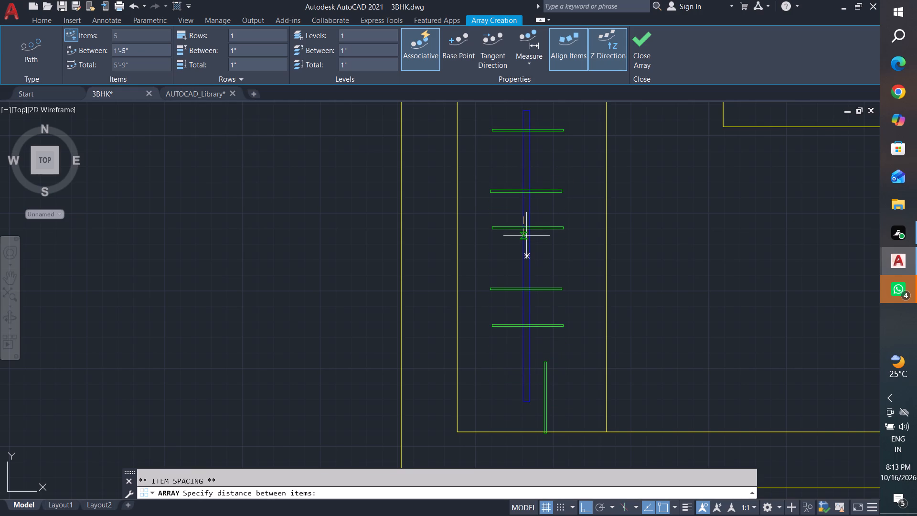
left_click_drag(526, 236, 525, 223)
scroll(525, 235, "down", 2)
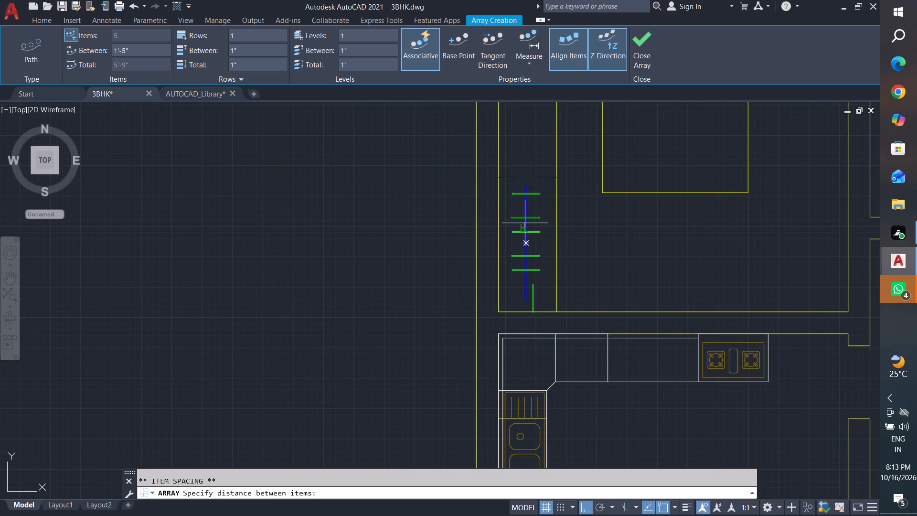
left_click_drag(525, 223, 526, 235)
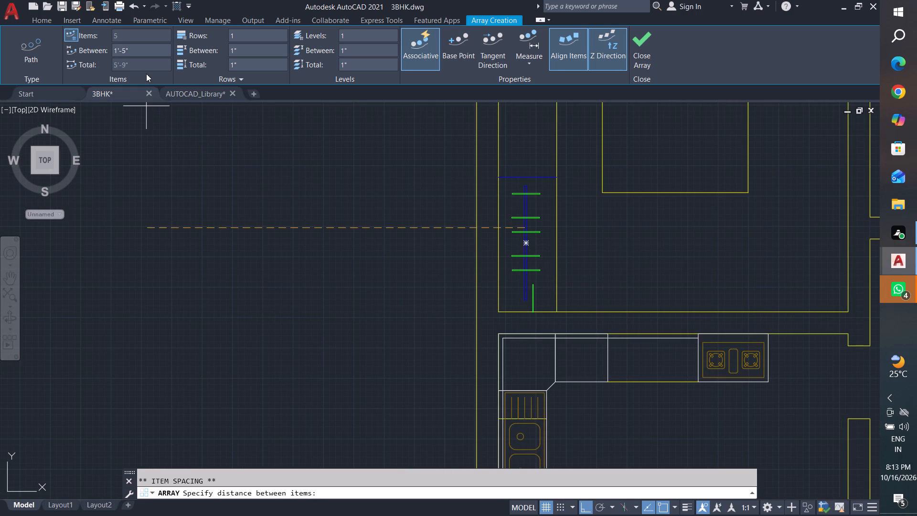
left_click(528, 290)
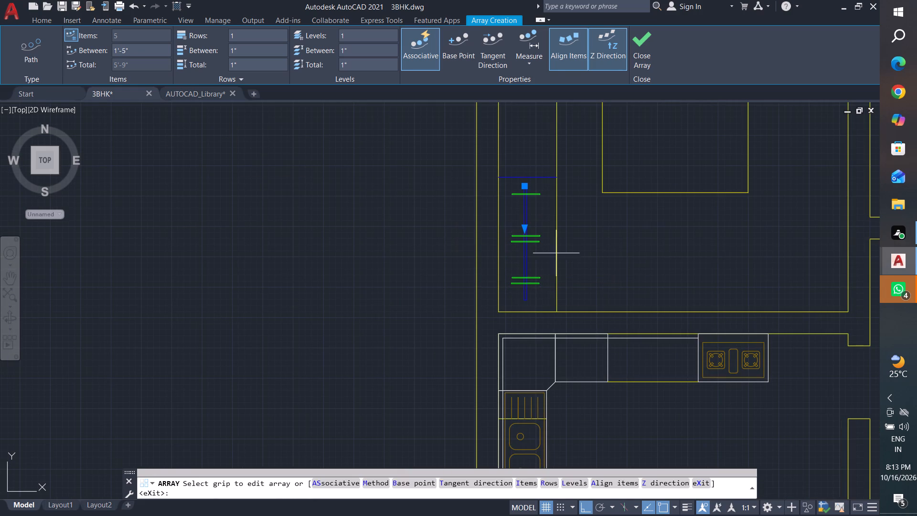
Stretch the hanger array's item spacing to 6'-6" along the rail and finish the array.
left_click_drag(527, 228, 527, 247)
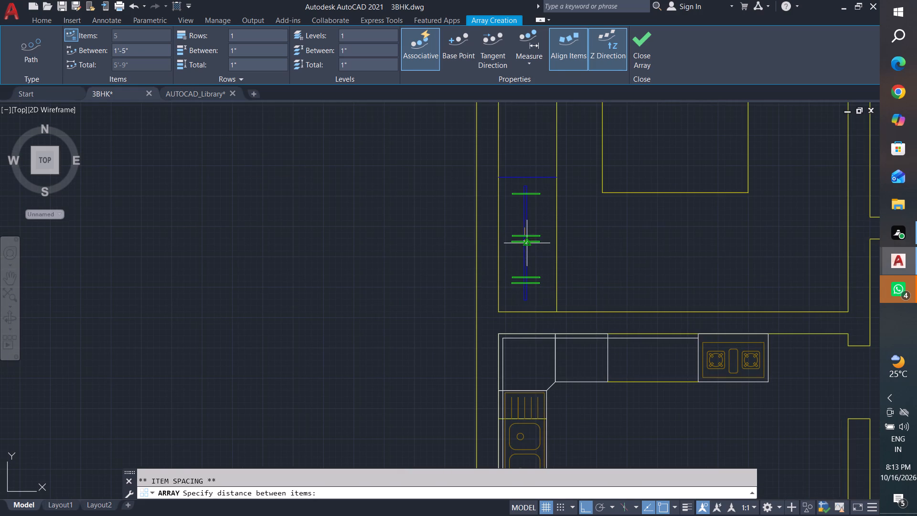
left_click(540, 302)
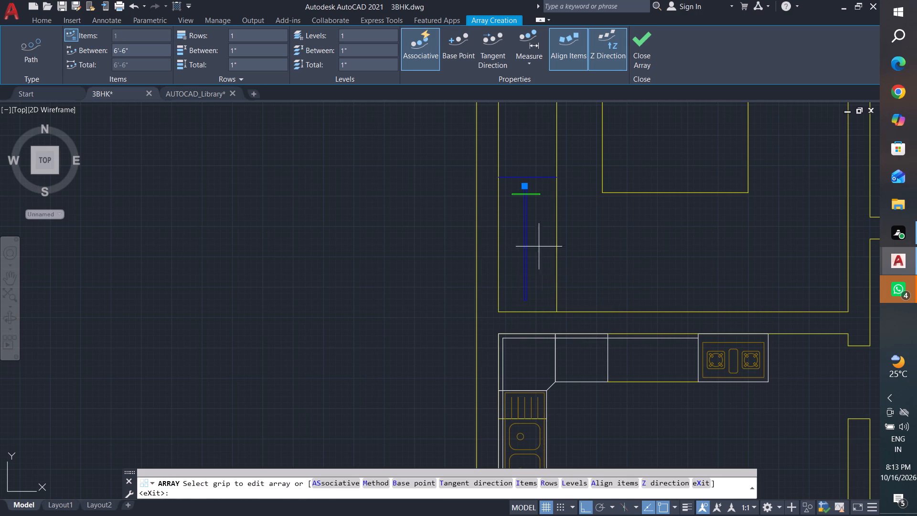
key("ctrl+z")
key("ctrl+z")
left_click(645, 45)
key("grave")
key("Escape")
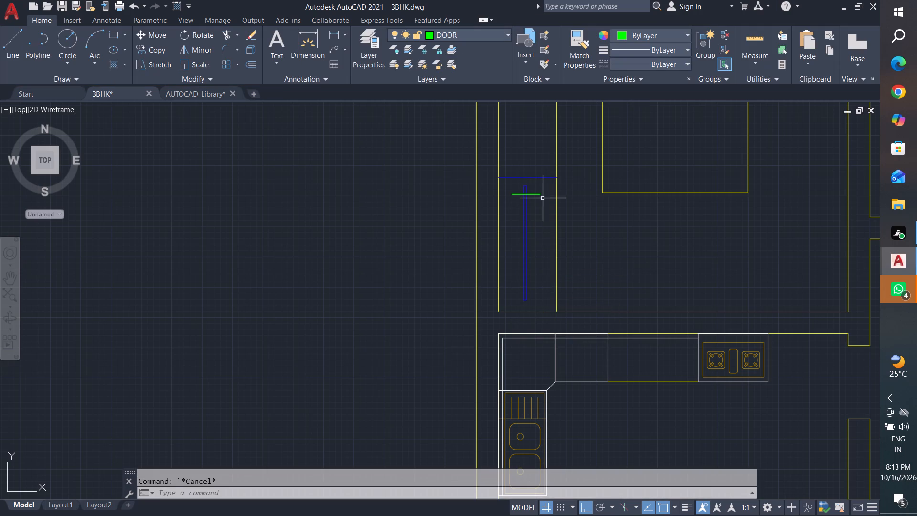
key("Escape")
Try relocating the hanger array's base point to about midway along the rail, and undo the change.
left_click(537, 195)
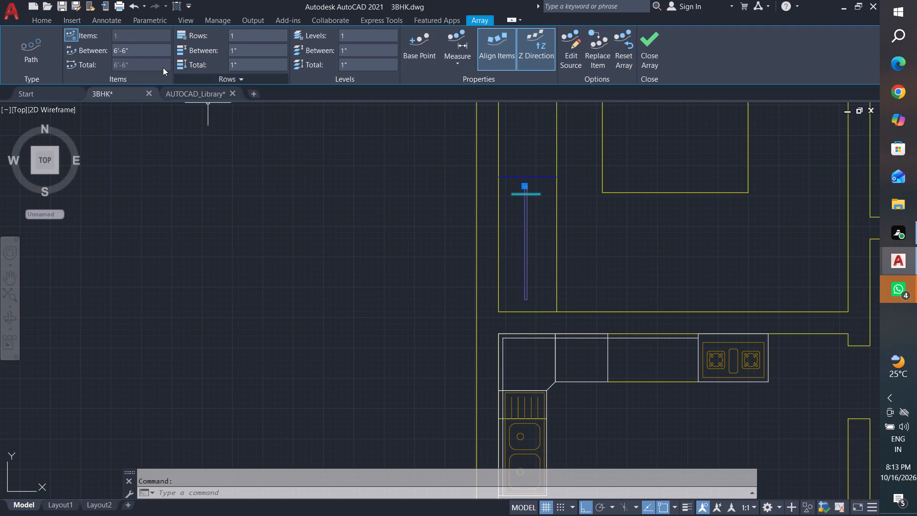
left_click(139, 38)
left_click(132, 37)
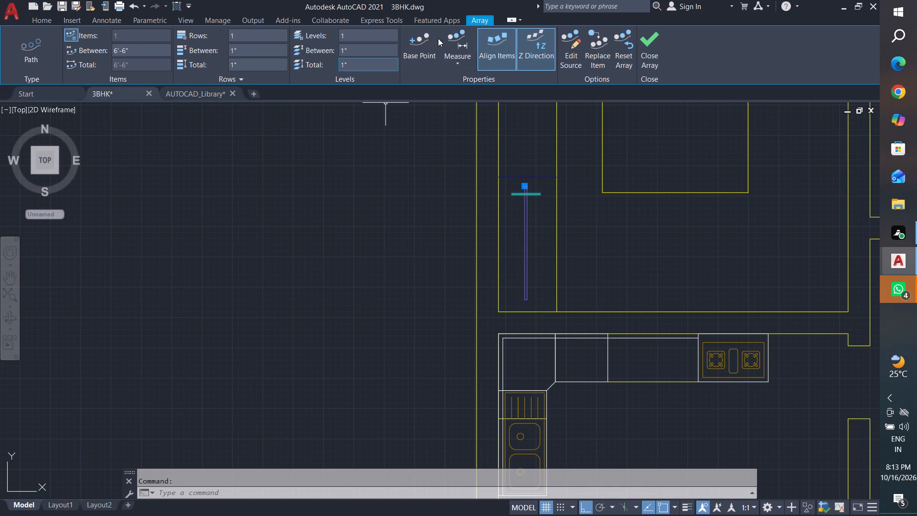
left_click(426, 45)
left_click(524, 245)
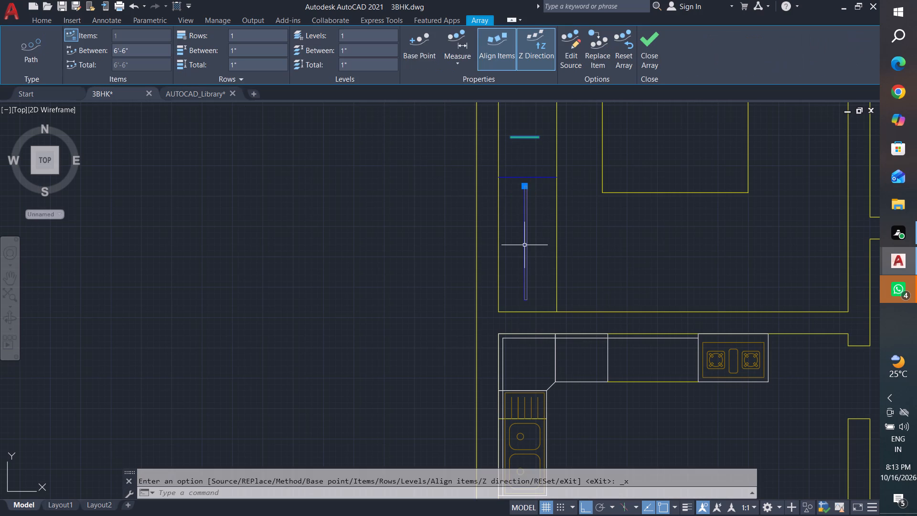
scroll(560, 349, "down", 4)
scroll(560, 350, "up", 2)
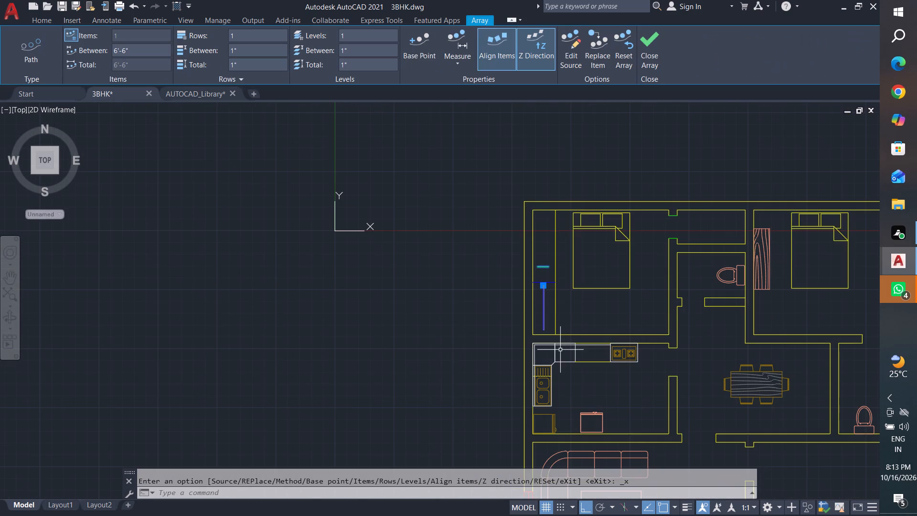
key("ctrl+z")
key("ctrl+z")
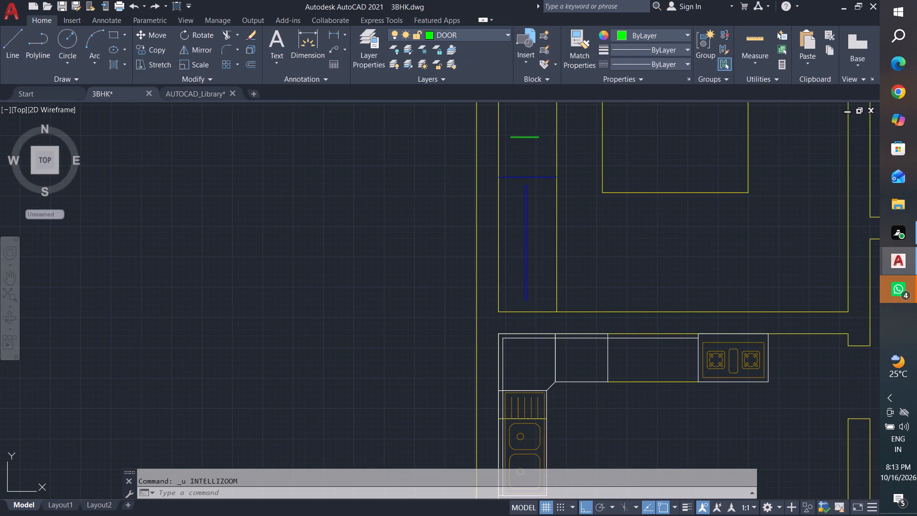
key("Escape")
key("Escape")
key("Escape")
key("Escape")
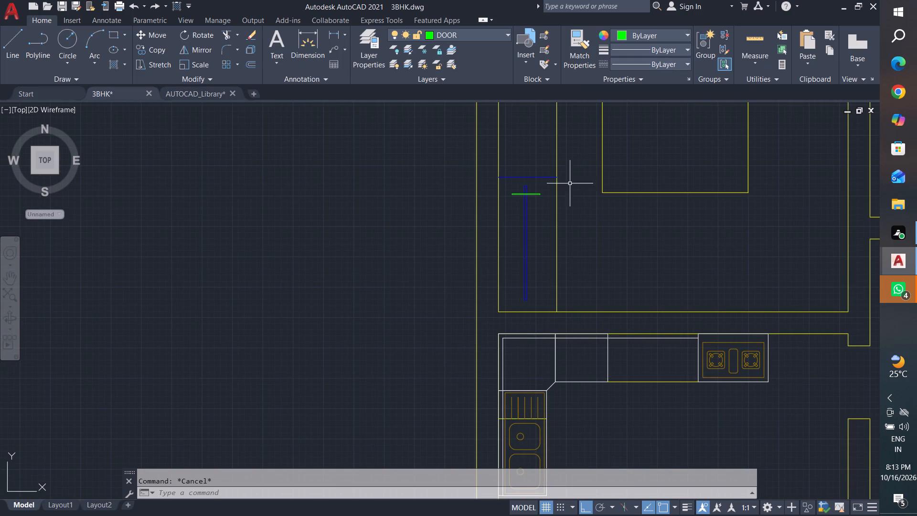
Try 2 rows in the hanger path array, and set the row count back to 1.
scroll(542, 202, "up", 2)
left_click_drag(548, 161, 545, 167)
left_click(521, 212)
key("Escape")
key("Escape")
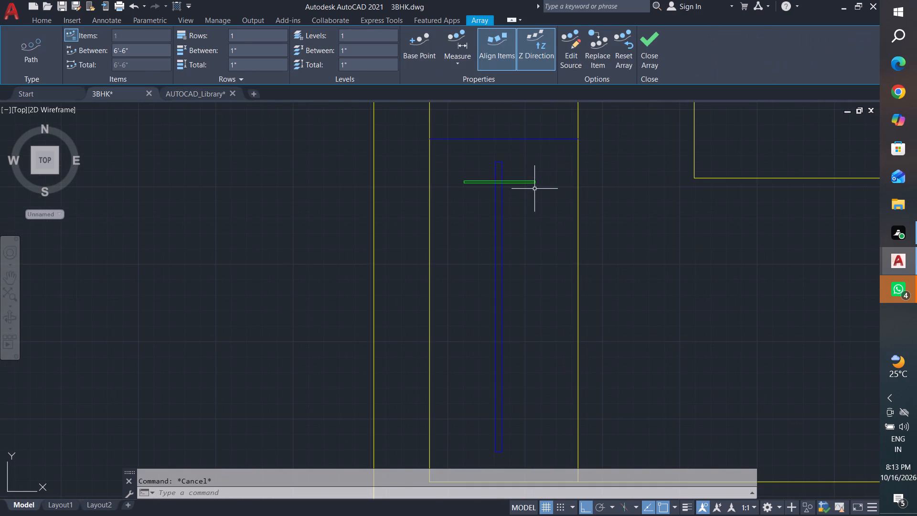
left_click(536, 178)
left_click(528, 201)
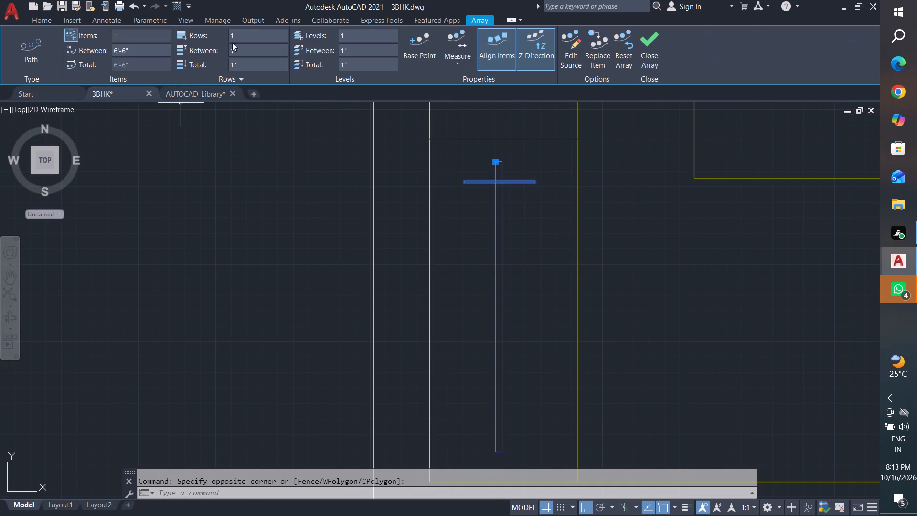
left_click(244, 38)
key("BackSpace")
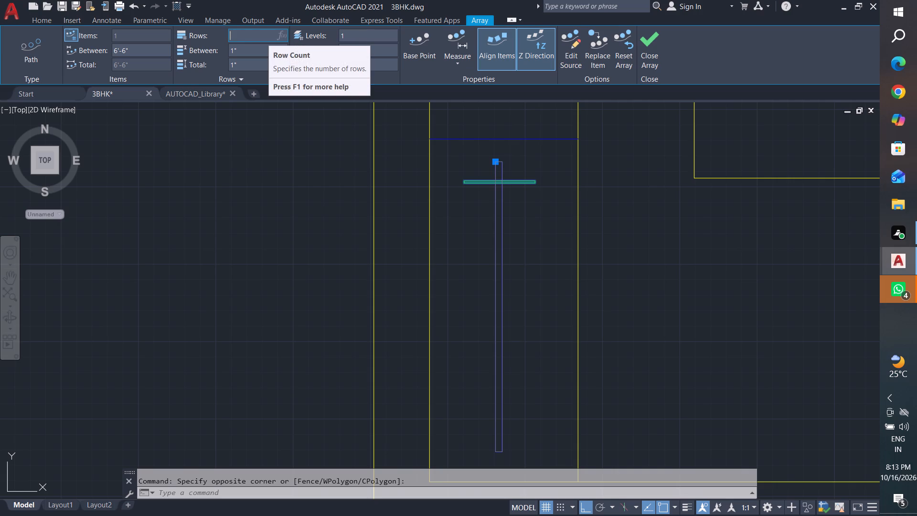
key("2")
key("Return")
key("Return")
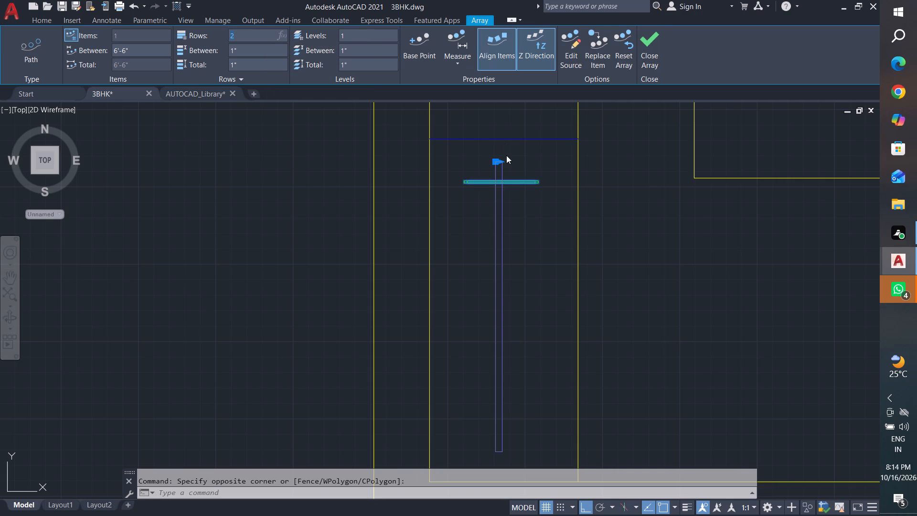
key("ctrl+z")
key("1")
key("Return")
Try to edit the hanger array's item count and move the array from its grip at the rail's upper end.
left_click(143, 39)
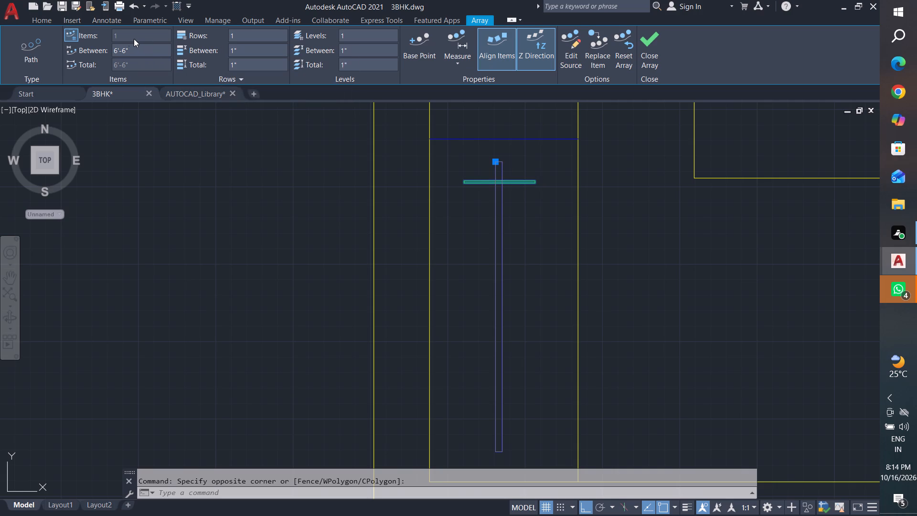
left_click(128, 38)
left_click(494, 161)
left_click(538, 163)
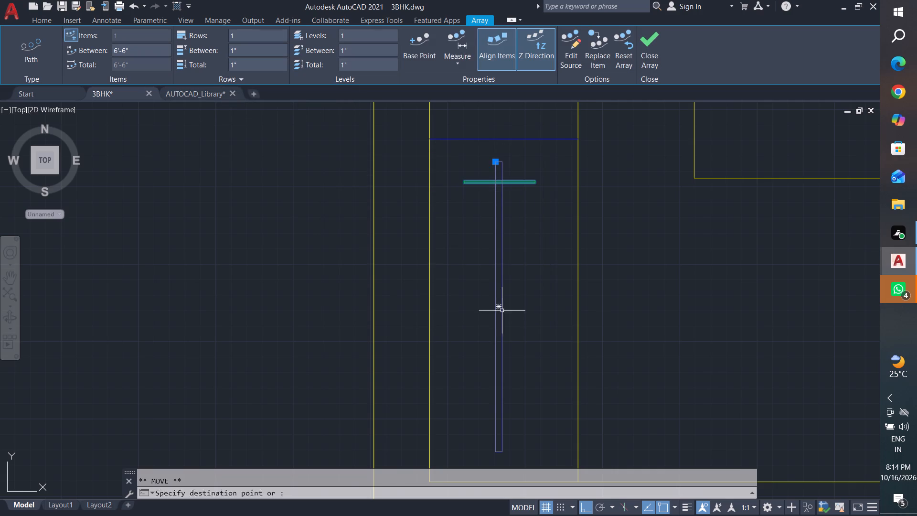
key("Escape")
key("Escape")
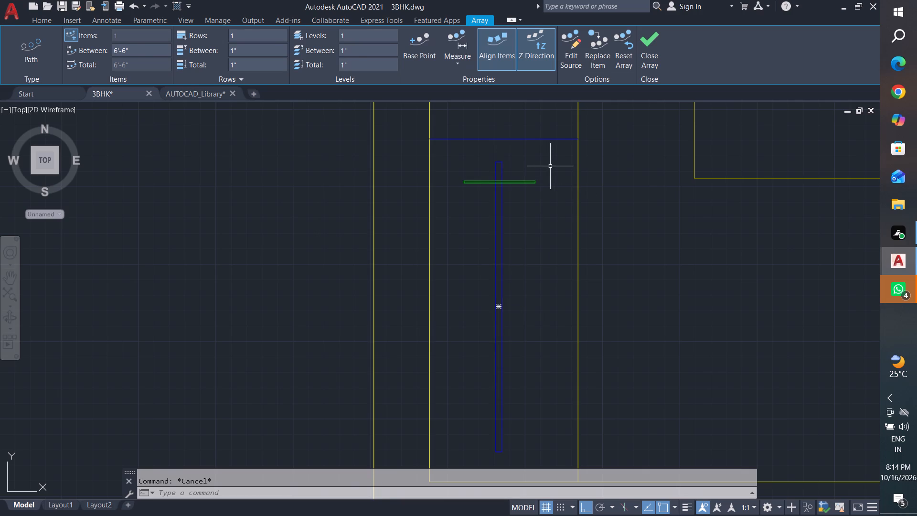
Delete the hanger path array from the wardrobe, keeping the vertical rail rectangle.
left_click(550, 166)
left_click(539, 201)
left_click_drag(551, 164, 540, 175)
left_click_drag(517, 215, 515, 220)
key("Delete")
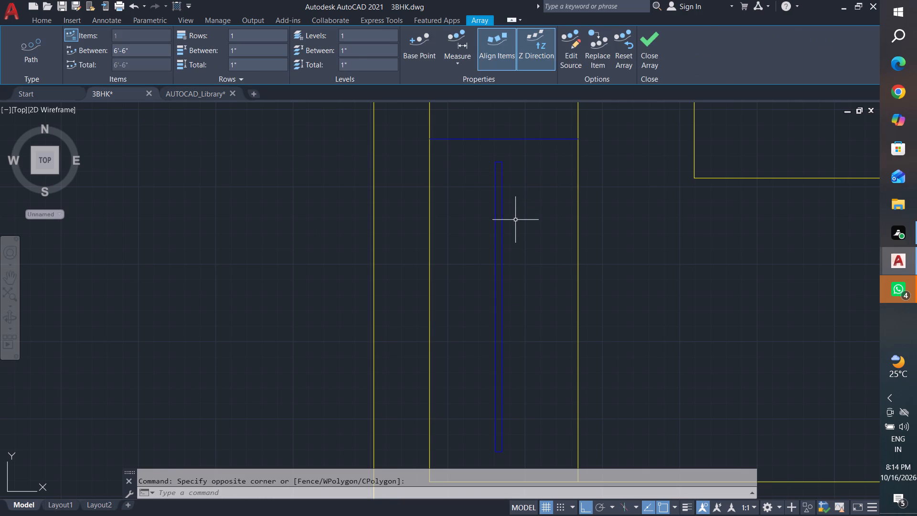
key("Escape")
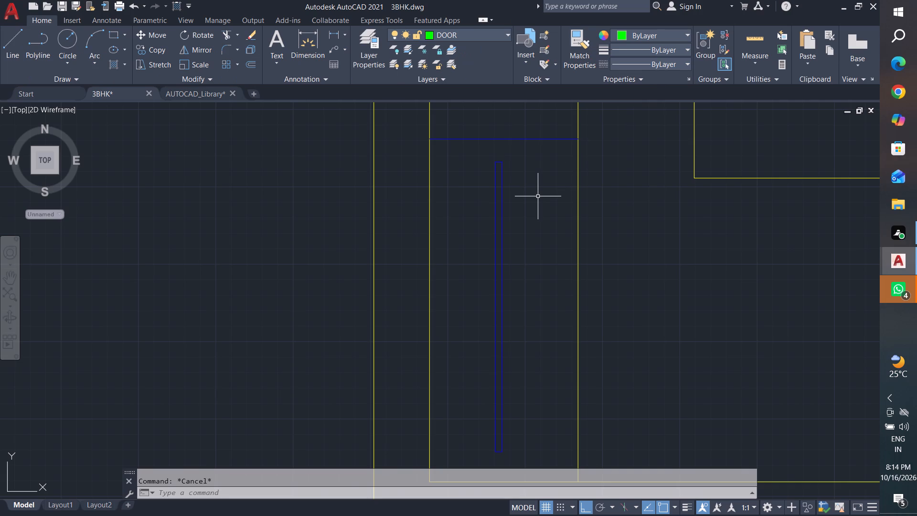
key("Escape")
key("Escape")
key("Escape")
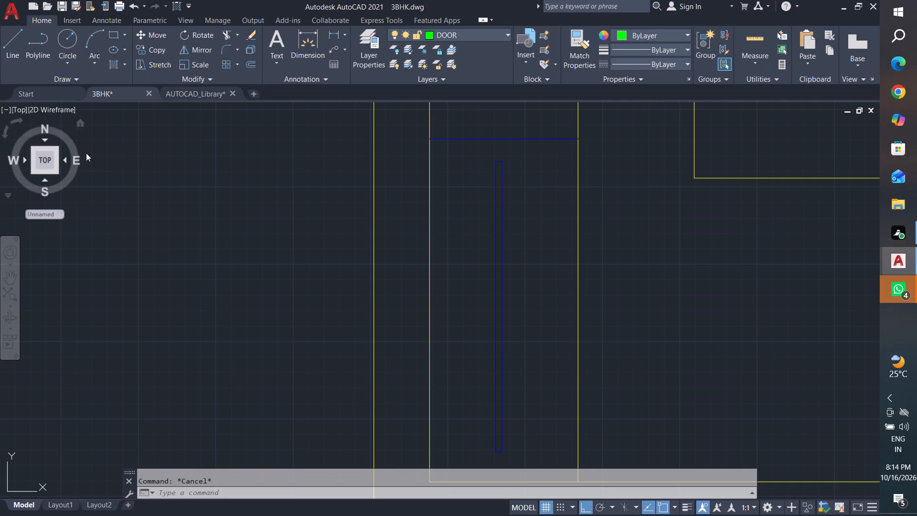
key("Escape")
Draw a new thin horizontal hanger rectangle across the rail, just below its upper end.
left_click(115, 35)
scroll(586, 172, "up", 2)
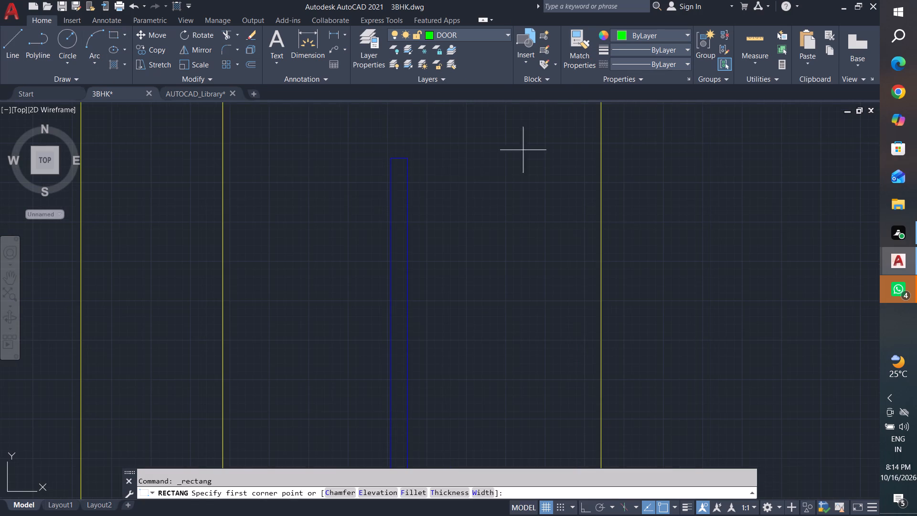
left_click(301, 193)
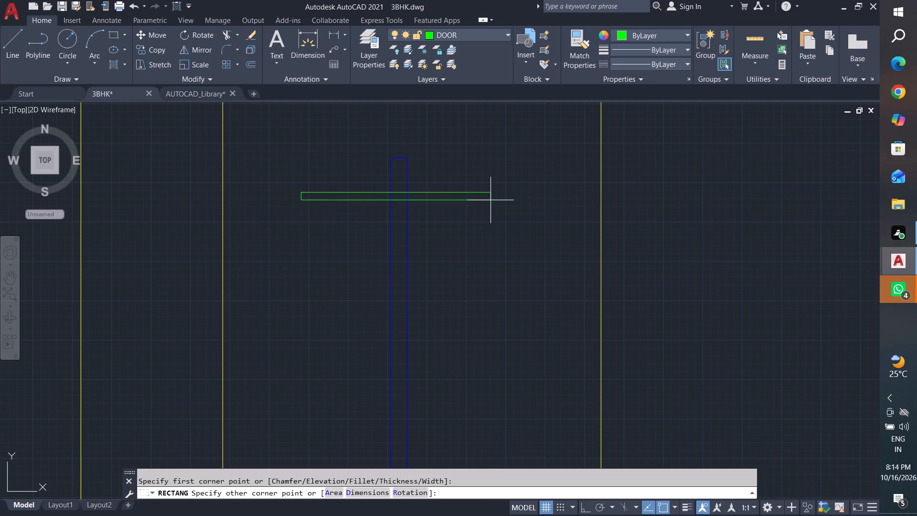
left_click(512, 198)
key("Escape")
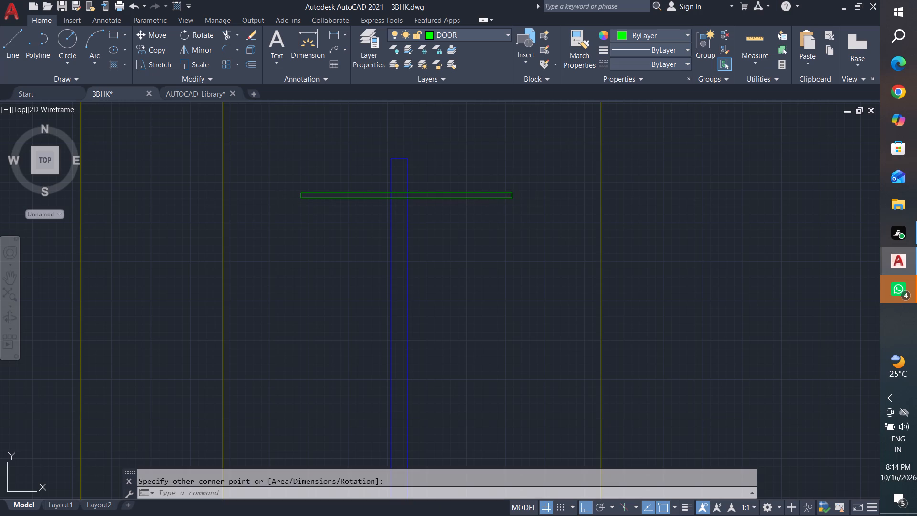
key("Escape")
Create a path array of the new hanger rectangle, using the thin vertical rail rectangle as the path.
left_click(533, 169)
left_click(472, 253)
scroll(472, 253, "down", 3)
middle_click_drag(472, 253, 482, 247)
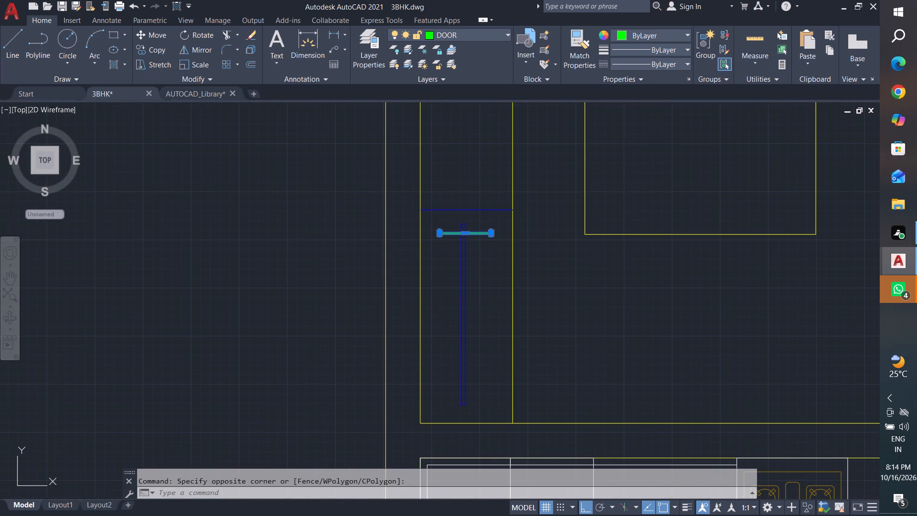
key("m")
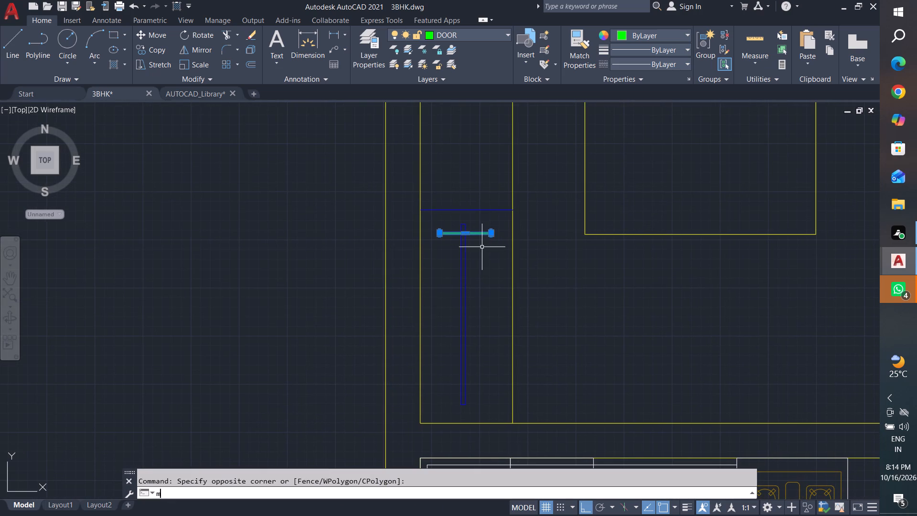
key("BackSpace")
type("array")
key("Return")
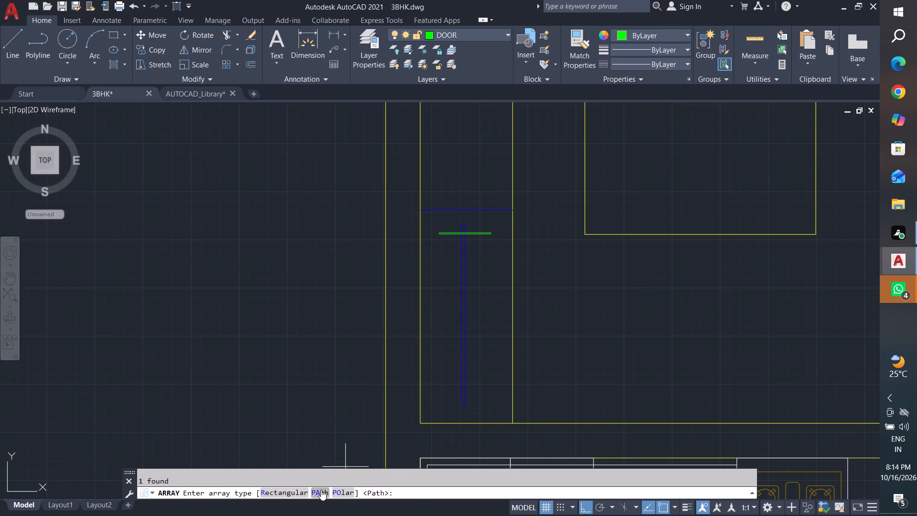
left_click(321, 490)
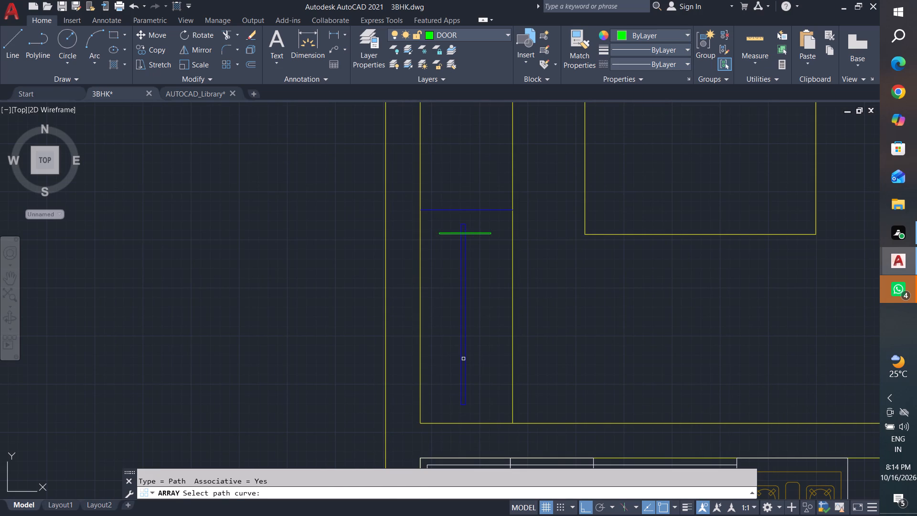
scroll(463, 359, "up", 2)
left_click(458, 356)
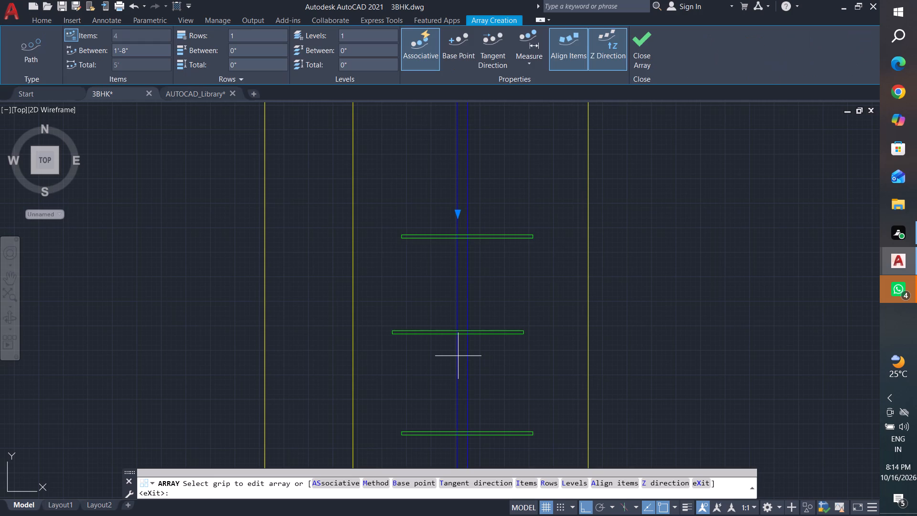
scroll(458, 356, "down", 2)
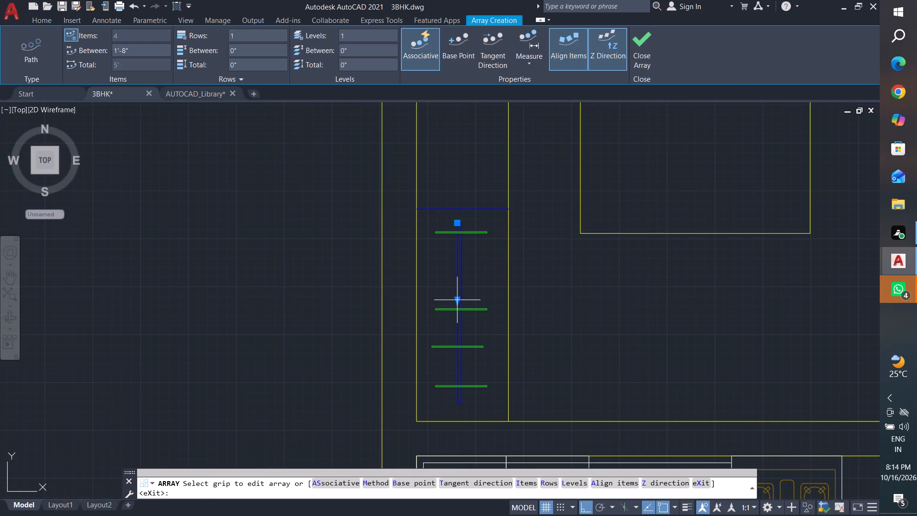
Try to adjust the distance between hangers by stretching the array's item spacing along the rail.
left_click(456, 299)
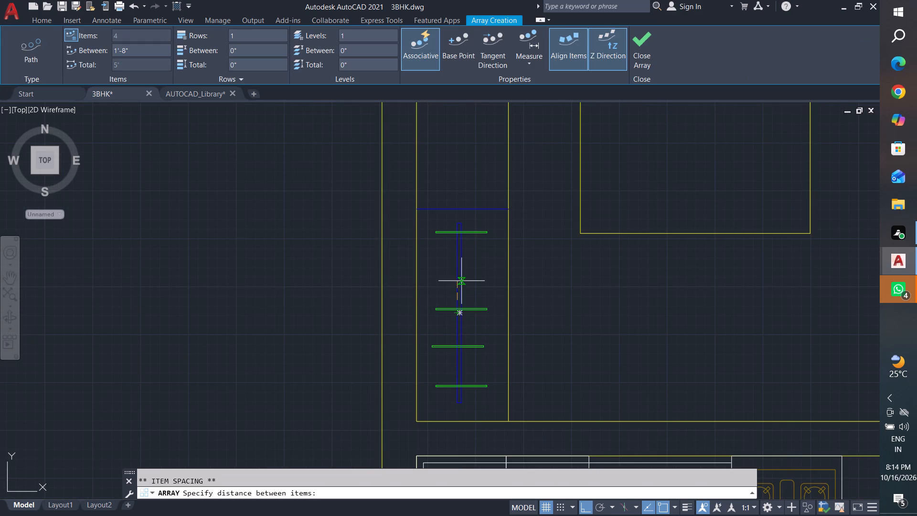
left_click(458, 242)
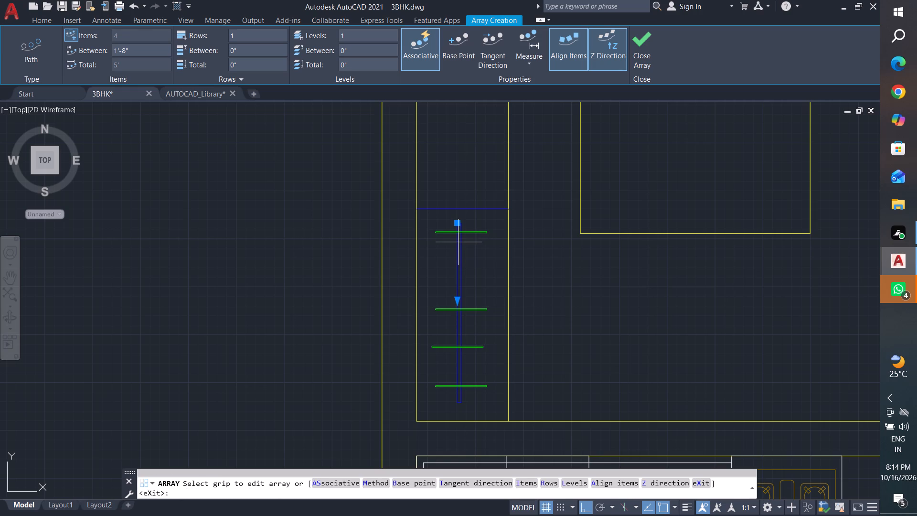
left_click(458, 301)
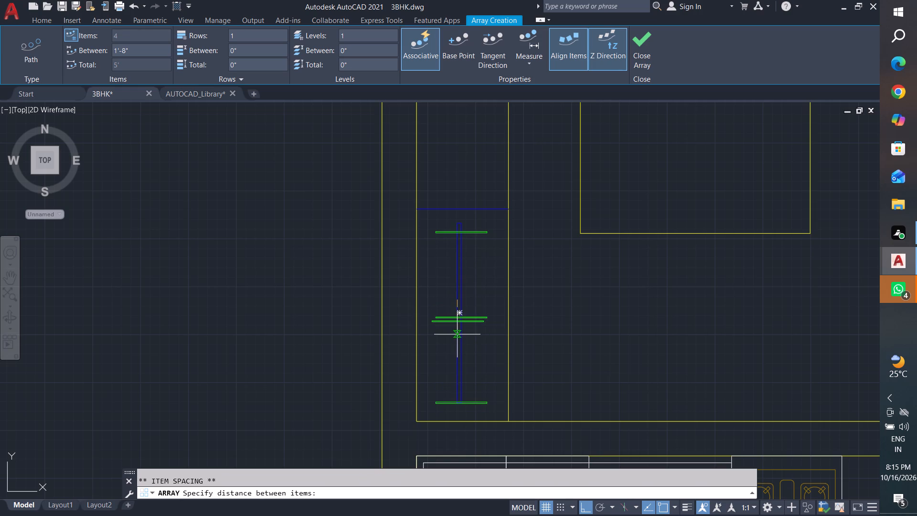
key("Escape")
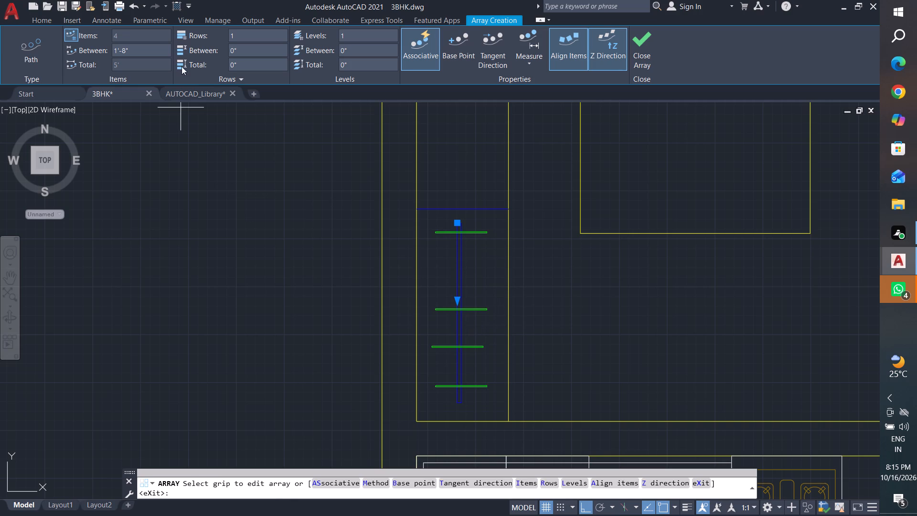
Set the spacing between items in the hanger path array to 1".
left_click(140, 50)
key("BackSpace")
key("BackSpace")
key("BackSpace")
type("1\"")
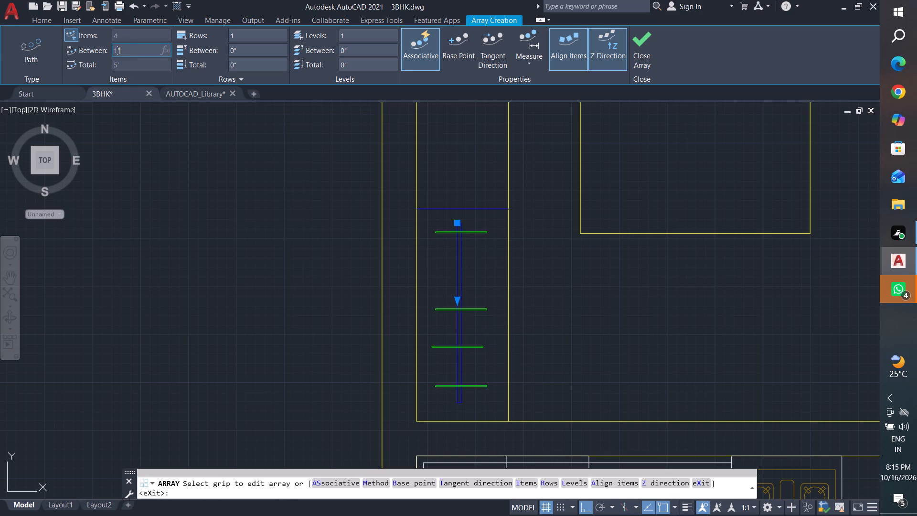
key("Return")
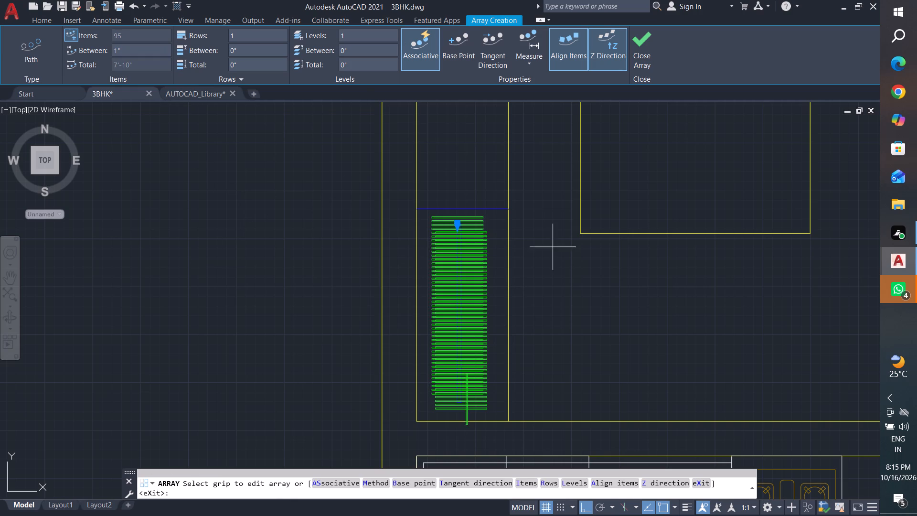
Set the spacing between items in the hanger path array to 8".
left_click(125, 47)
key("BackSpace")
key("BackSpace")
type("8\"")
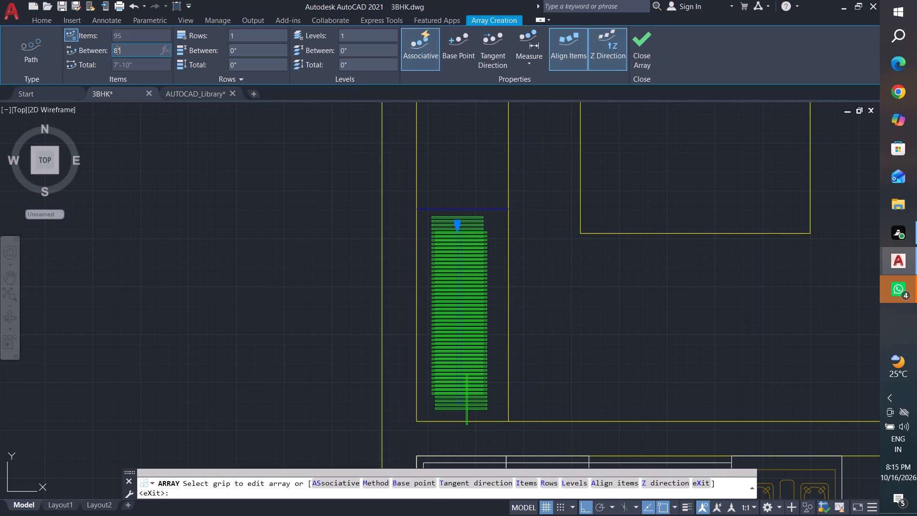
key("Return")
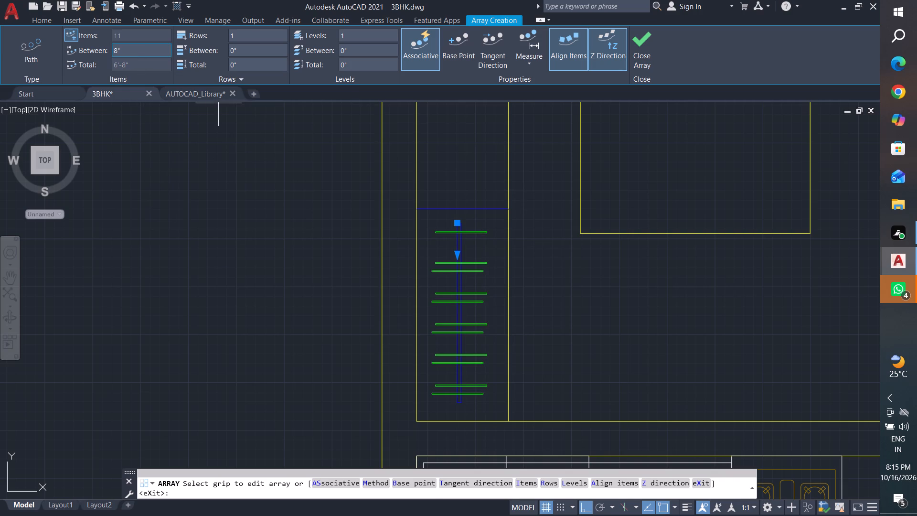
left_click(143, 66)
Finish the hanger path array with its 8" item spacing.
left_click(649, 43)
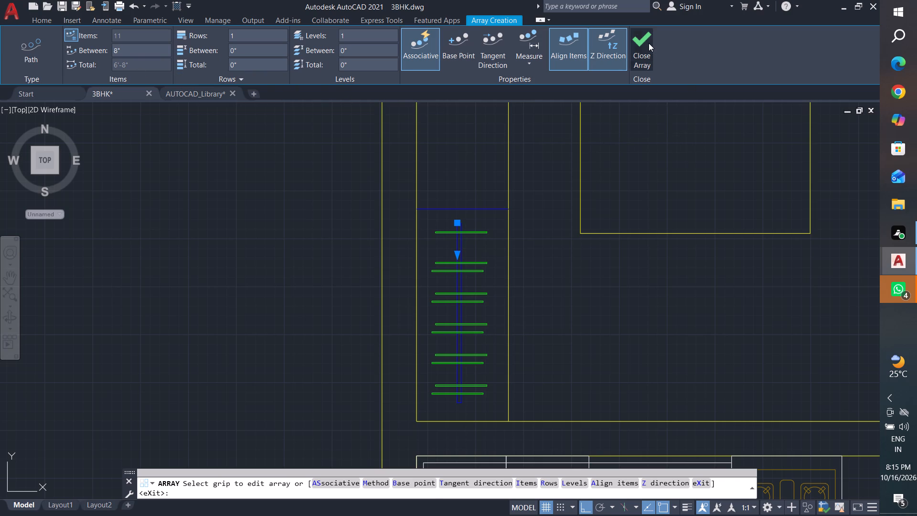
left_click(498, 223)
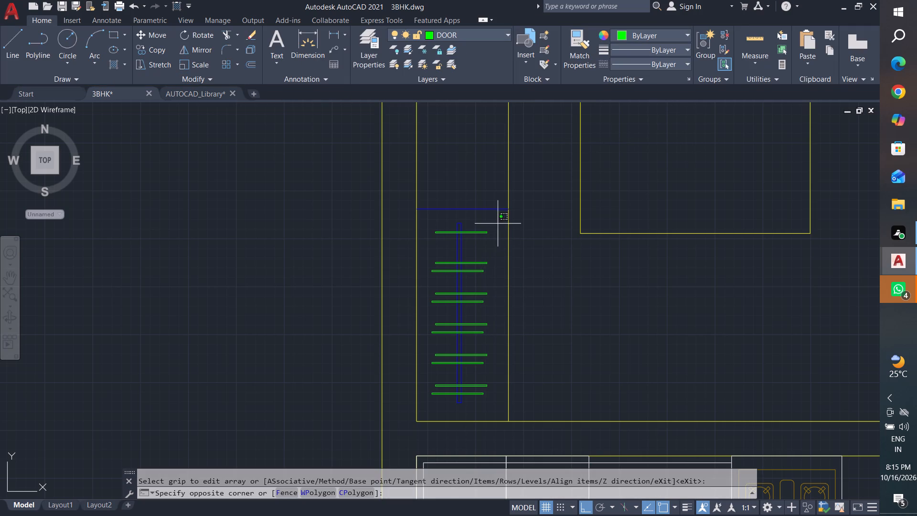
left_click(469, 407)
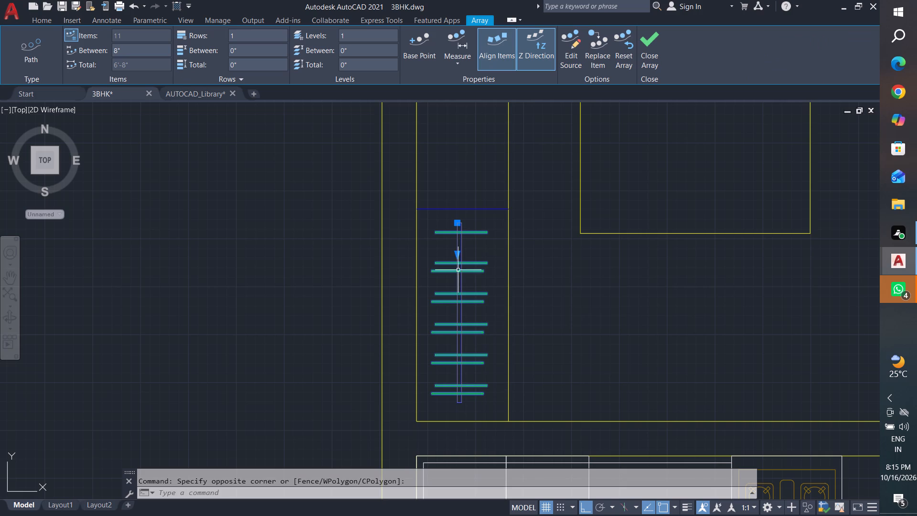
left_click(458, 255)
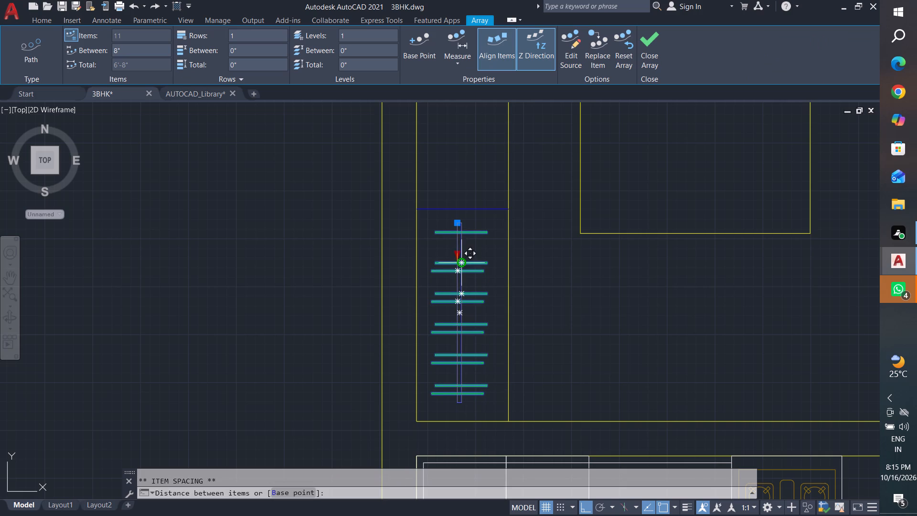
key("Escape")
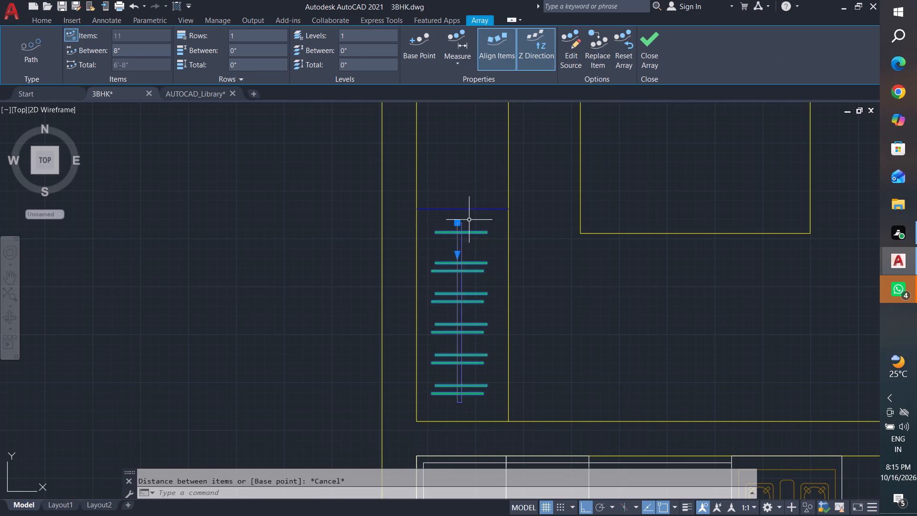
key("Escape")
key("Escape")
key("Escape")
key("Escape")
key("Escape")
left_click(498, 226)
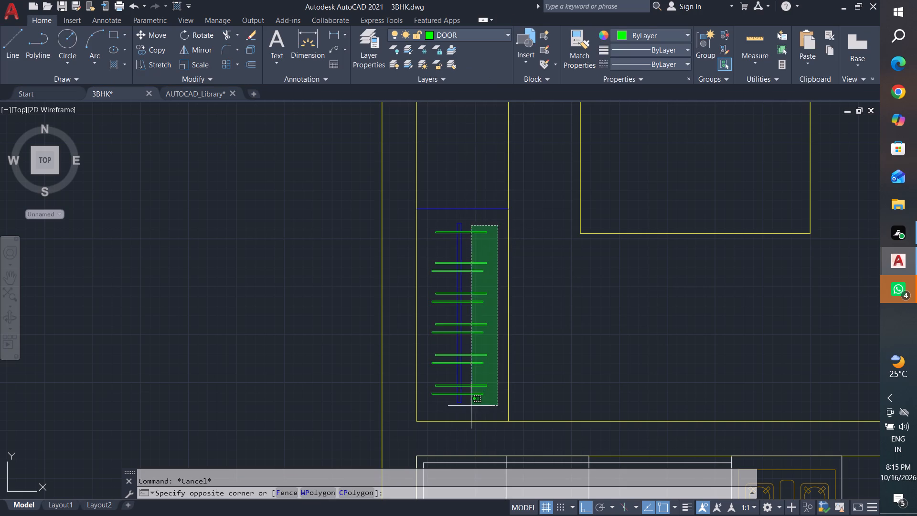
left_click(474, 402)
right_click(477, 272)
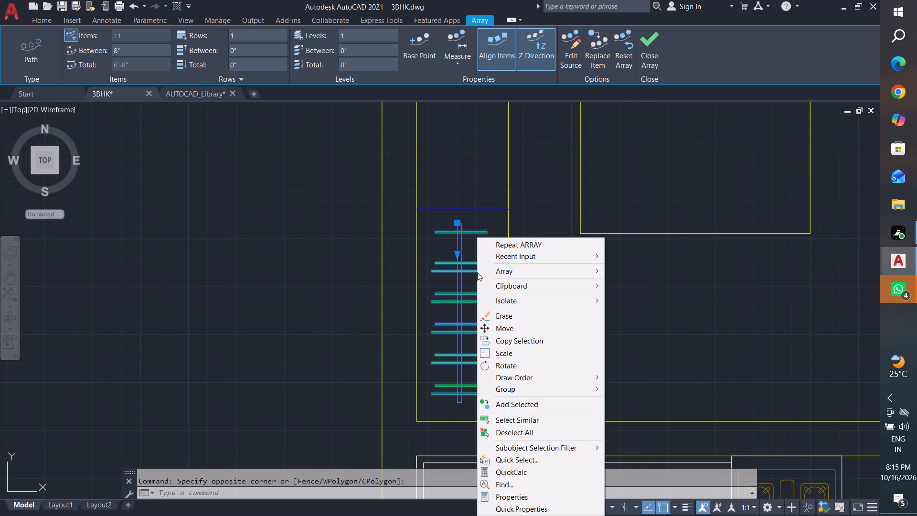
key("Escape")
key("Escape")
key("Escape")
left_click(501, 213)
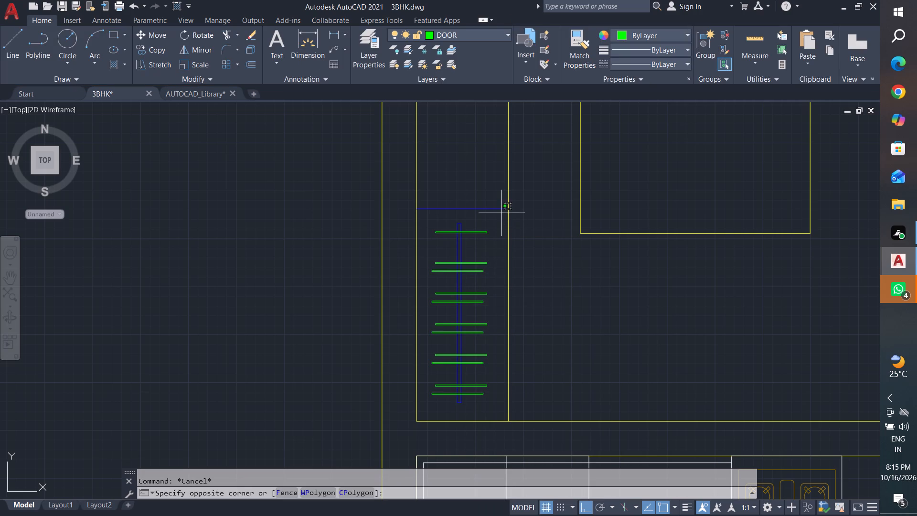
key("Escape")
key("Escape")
Explode the hanger path array on the wardrobe rail into separate rectangles.
left_click(498, 219)
left_click(473, 402)
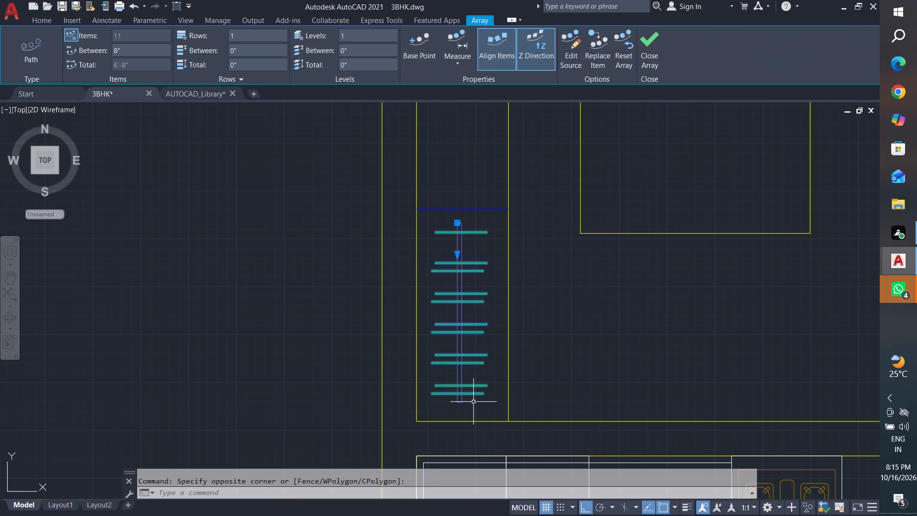
type("ex")
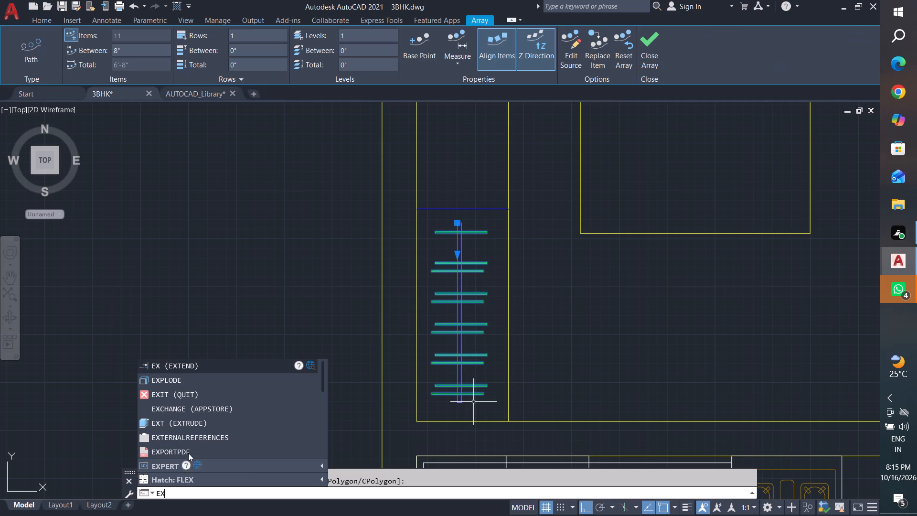
left_click(211, 380)
key("Escape")
key("Escape")
key("Escape")
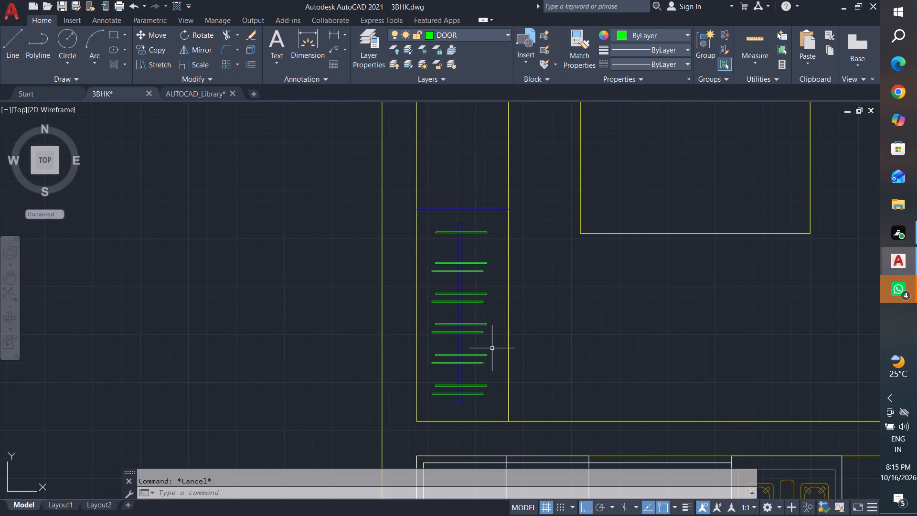
Move the second hanger from the top straight up the rail to sit just below the topmost hanger.
middle_click_drag(492, 348, 507, 326)
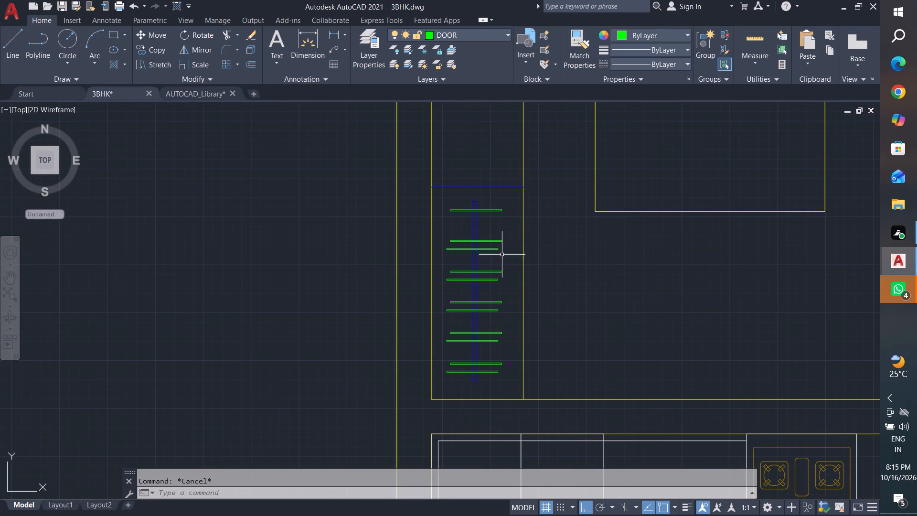
scroll(505, 236, "up", 2)
left_click(505, 236)
left_click(488, 248)
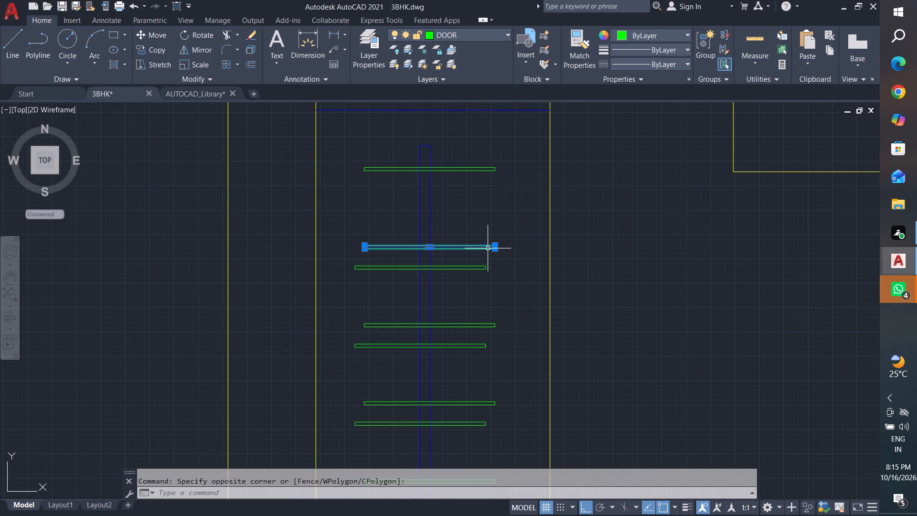
type("m")
key("space")
scroll(488, 248, "up", 2)
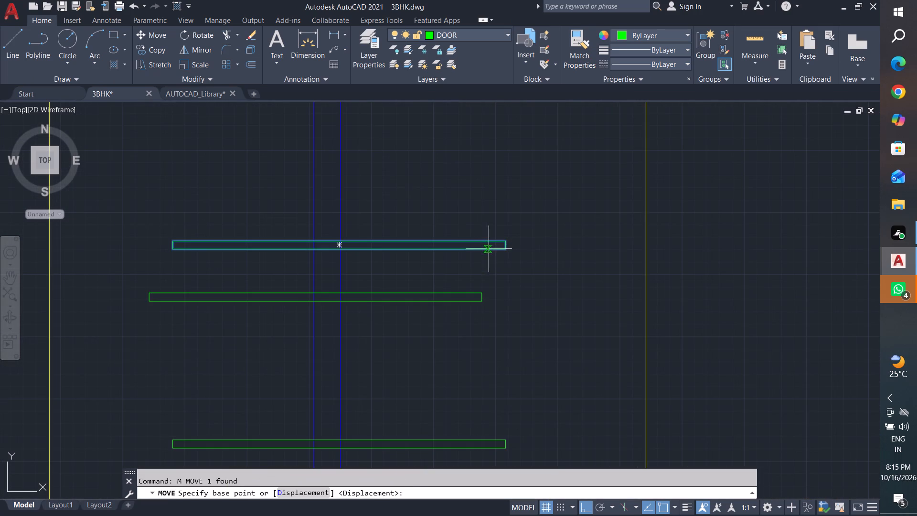
left_click(505, 239)
scroll(505, 239, "down", 2)
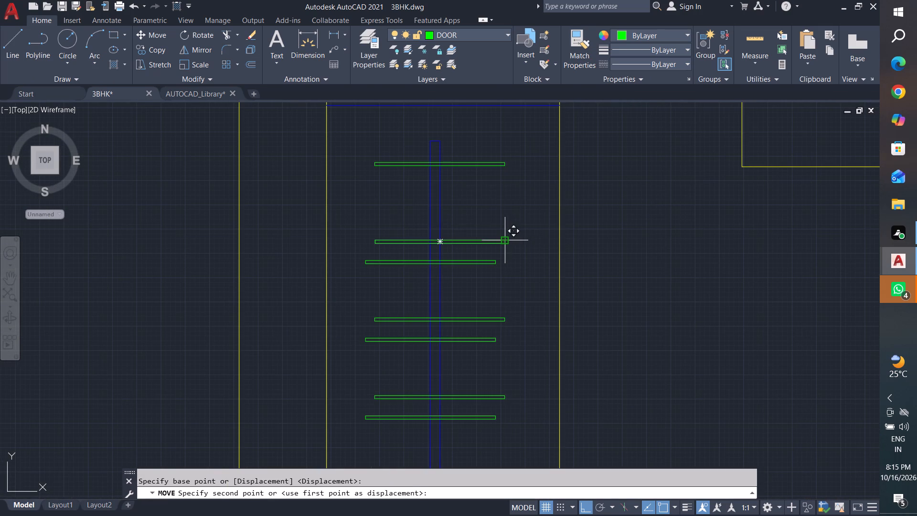
left_click(504, 183)
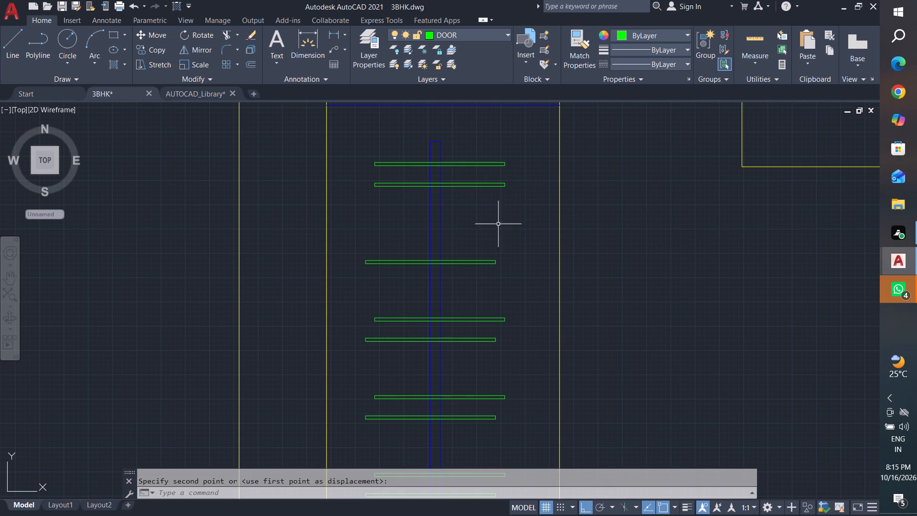
Move the third, offset hanger up the rail with Ortho off, aligning its ends with the two hangers above.
left_click(515, 312)
left_click(494, 333)
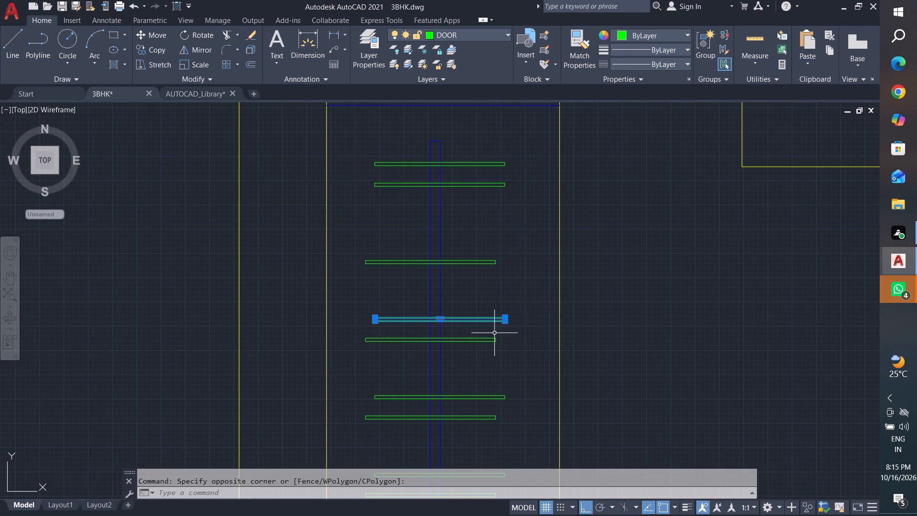
key("Escape")
key("Escape")
left_click(509, 256)
left_click(492, 272)
type("m")
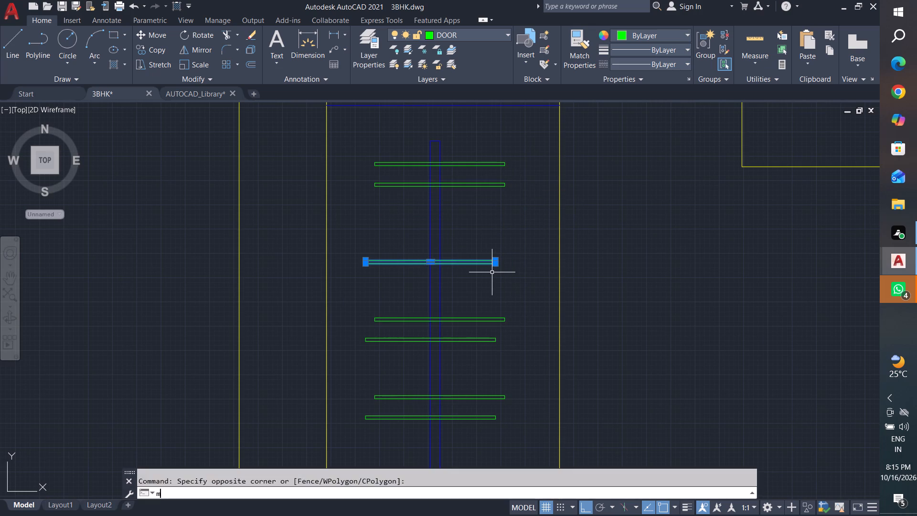
key("space")
scroll(496, 273, "up", 1)
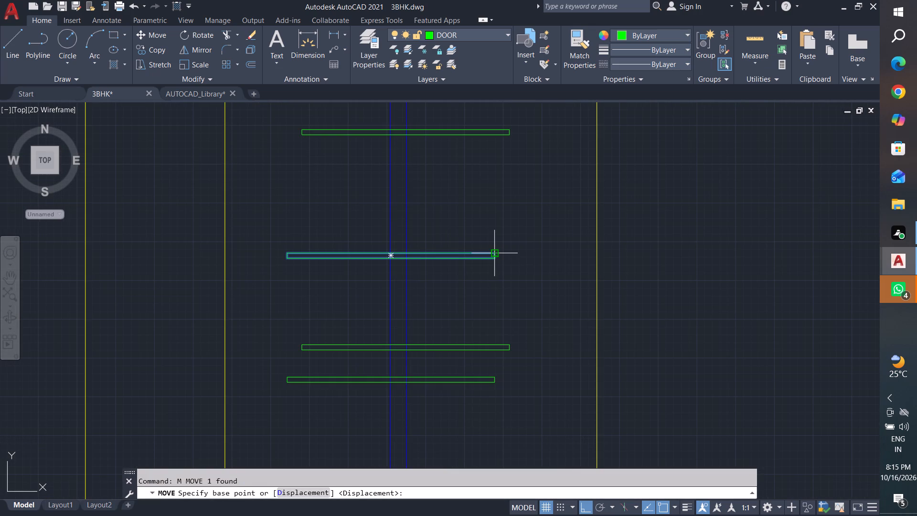
left_click(497, 251)
left_click(584, 504)
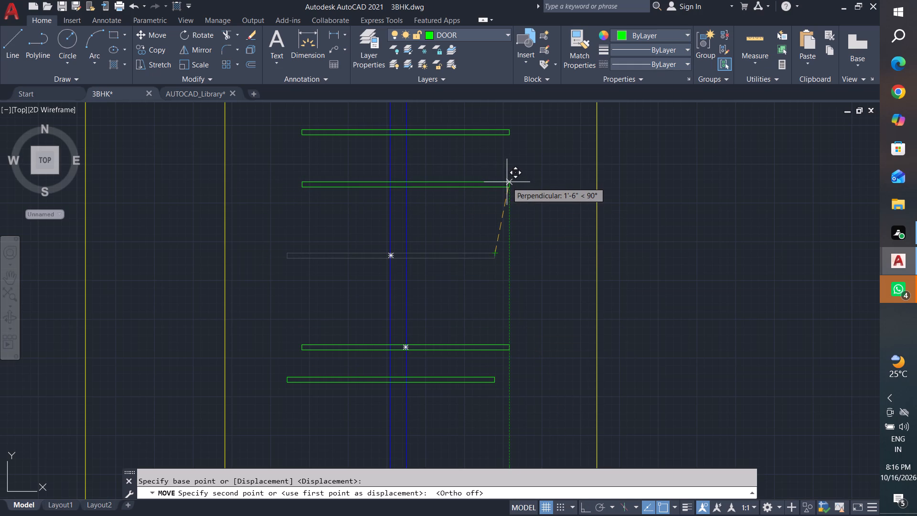
left_click(506, 182)
Move the fourth hanger straight up the rail by about 8" with Ortho on, placing it below the third hanger.
scroll(508, 327, "down", 2)
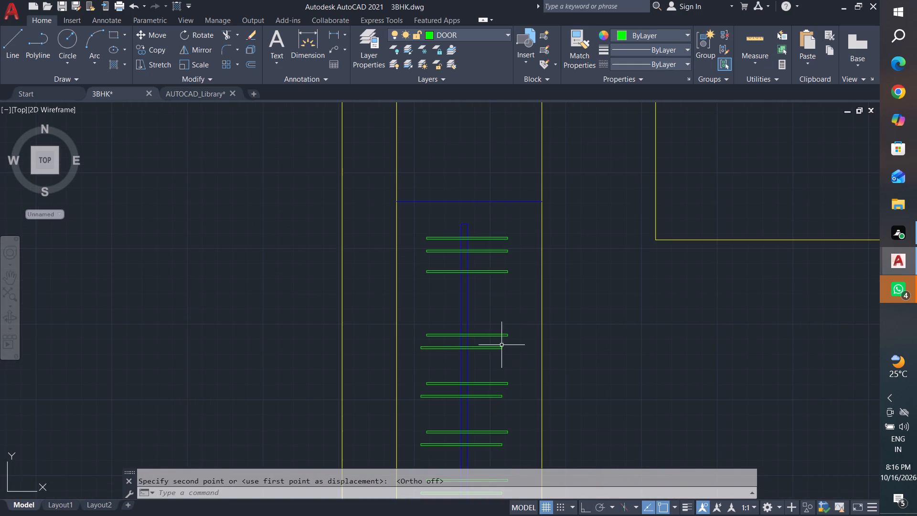
scroll(502, 337, "up", 1)
left_click(525, 325)
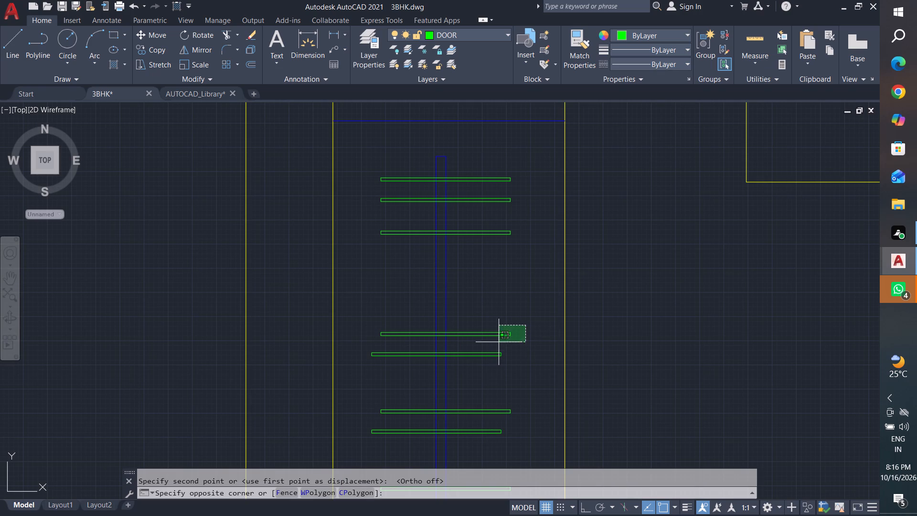
left_click(499, 342)
type("m")
key("space")
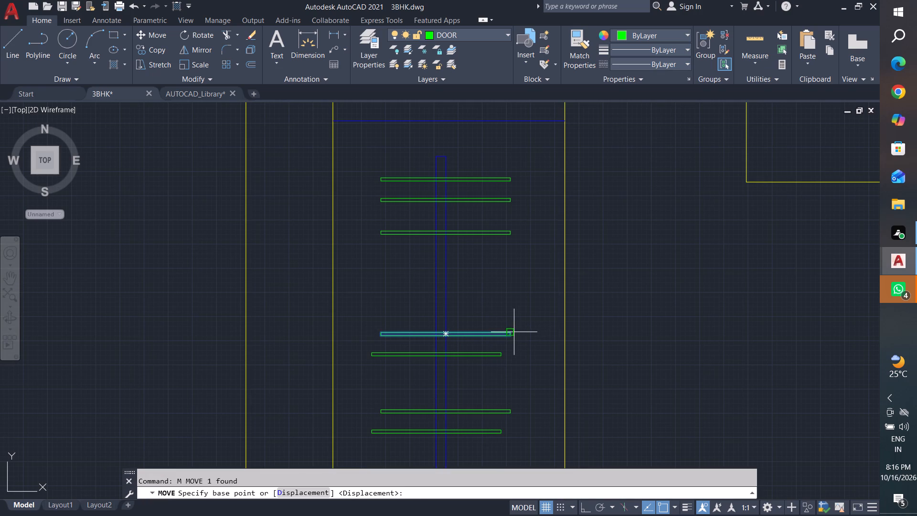
left_click(510, 332)
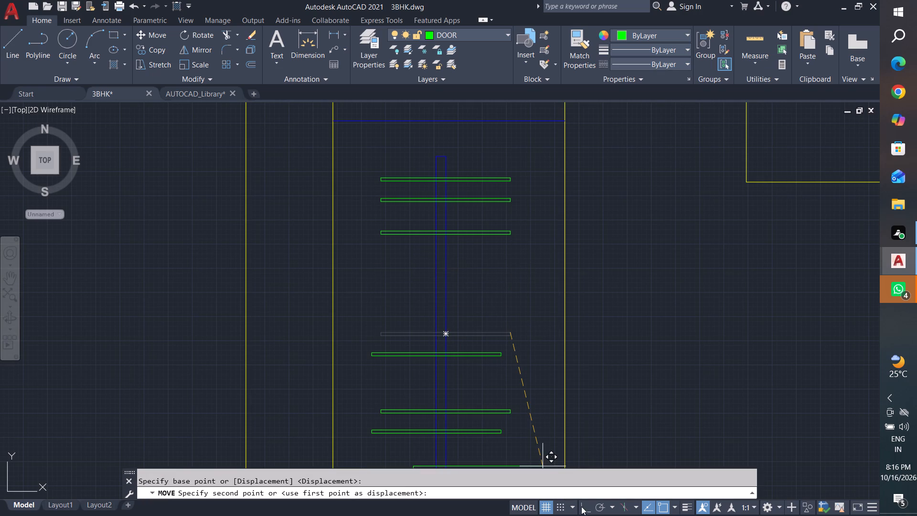
left_click(587, 513)
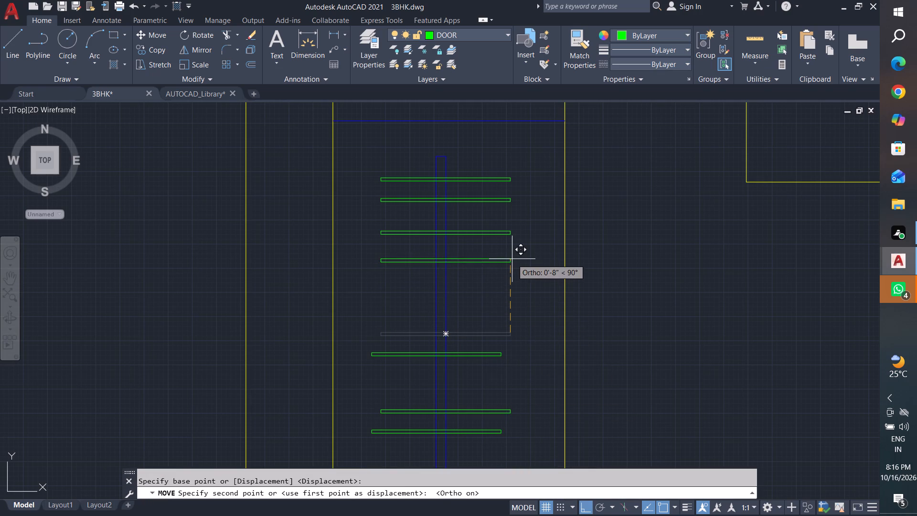
left_click(512, 259)
Move the fifth, offset hanger up below the fourth with Ortho off, roughly aligning its ends with the hangers above.
left_click(519, 350)
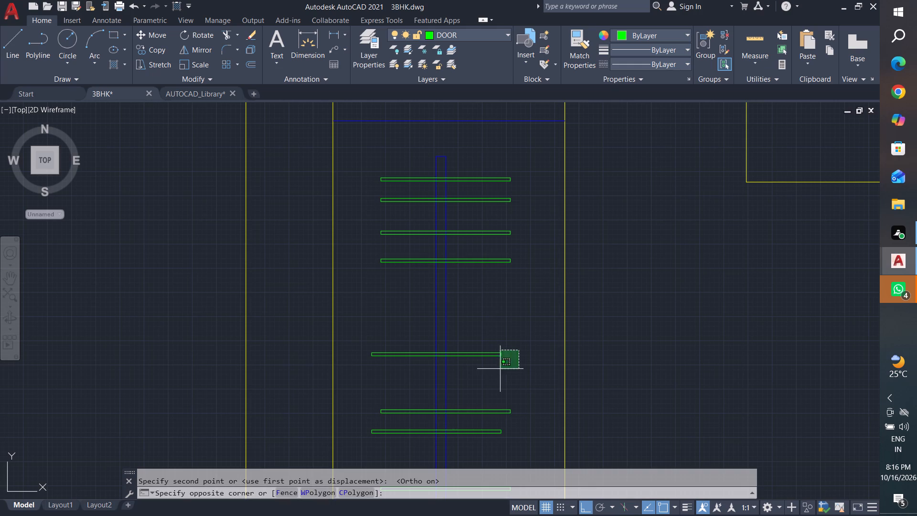
left_click(500, 369)
type("m")
key("space")
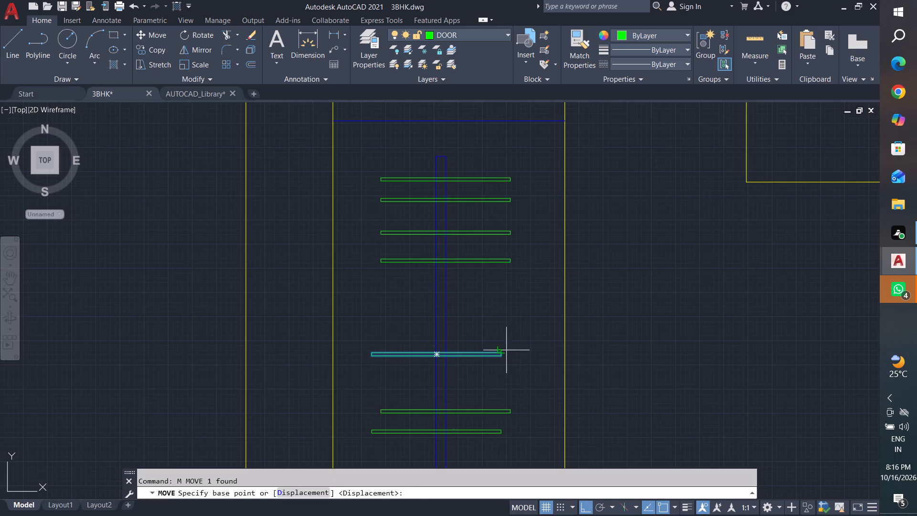
left_click(502, 352)
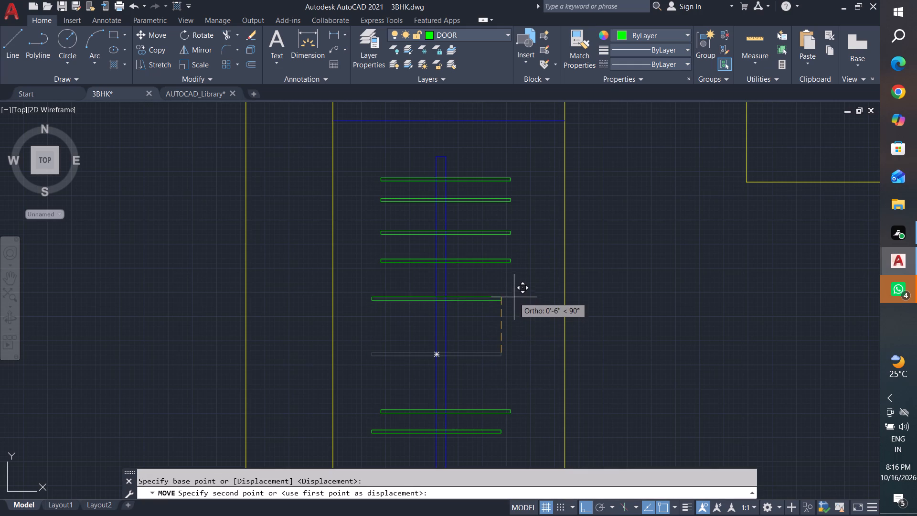
left_click(589, 505)
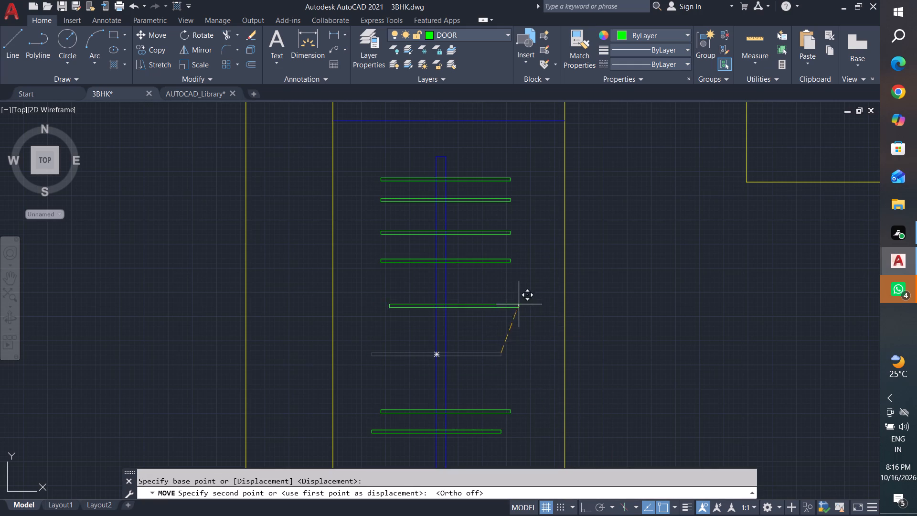
left_click(511, 287)
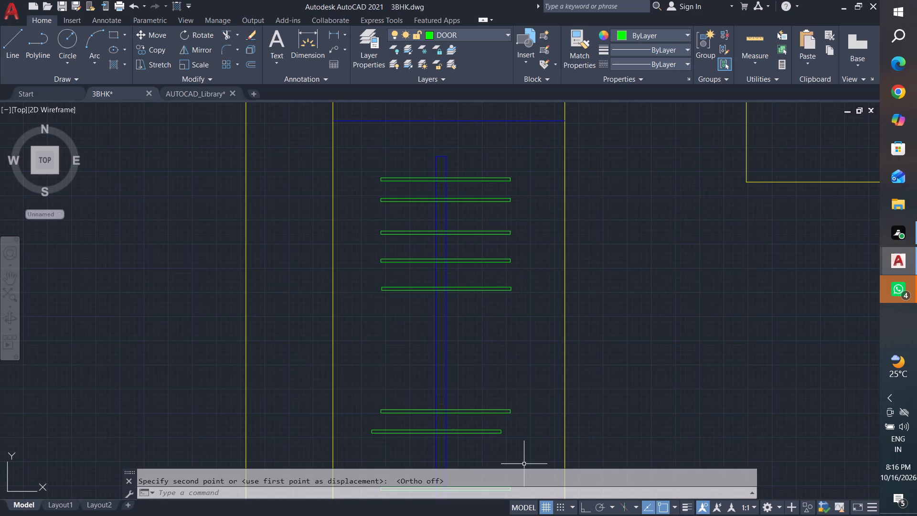
Move the sixth hanger up the rail to just below the fifth, keeping its ends in line with the hangers above.
middle_click_drag(524, 402, 536, 327)
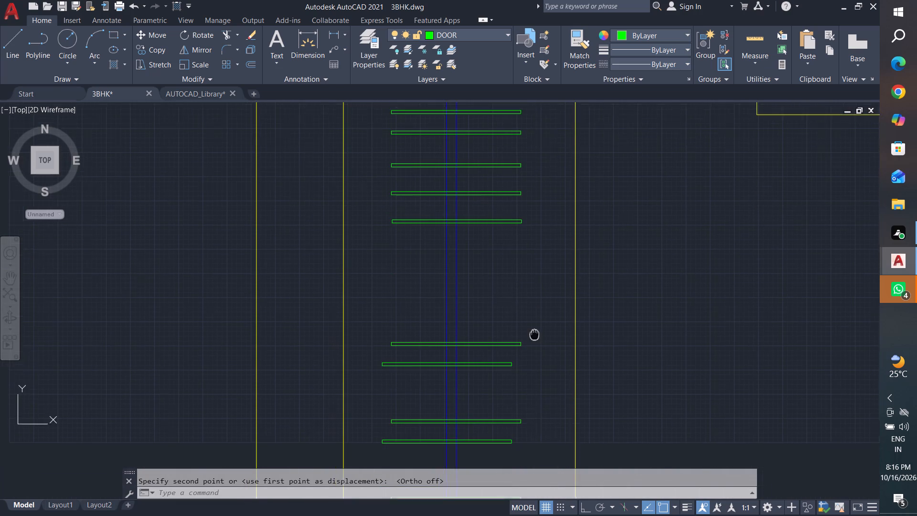
middle_click_drag(536, 327, 537, 324)
key("Escape")
key("Escape")
key("Escape")
left_click(539, 322)
left_click(512, 336)
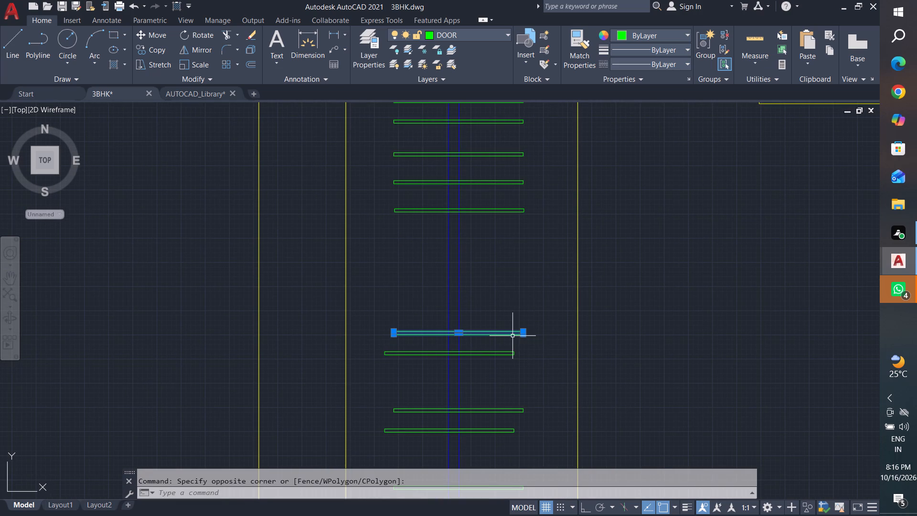
type("m")
key("space")
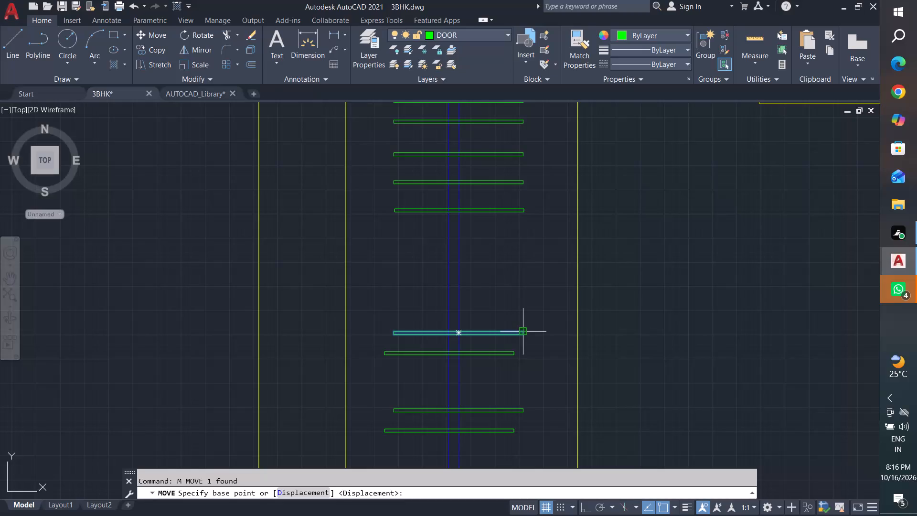
left_click(524, 332)
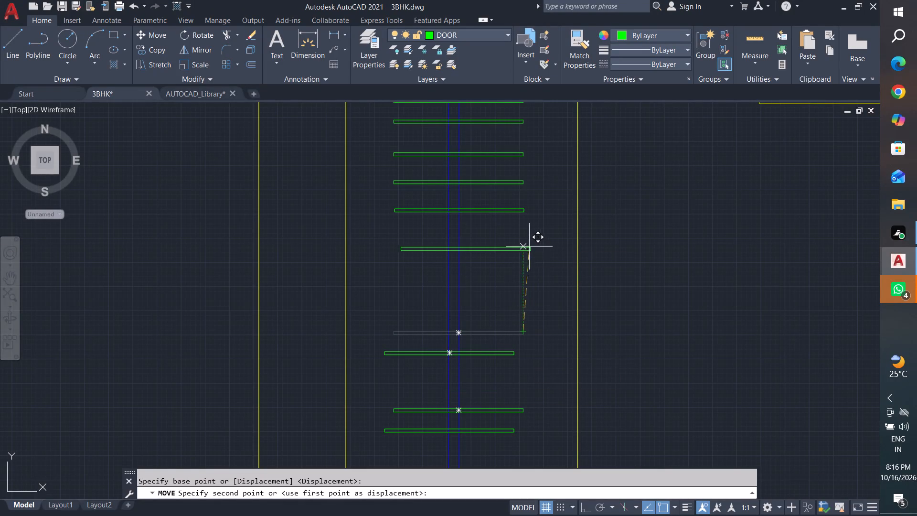
left_click(525, 240)
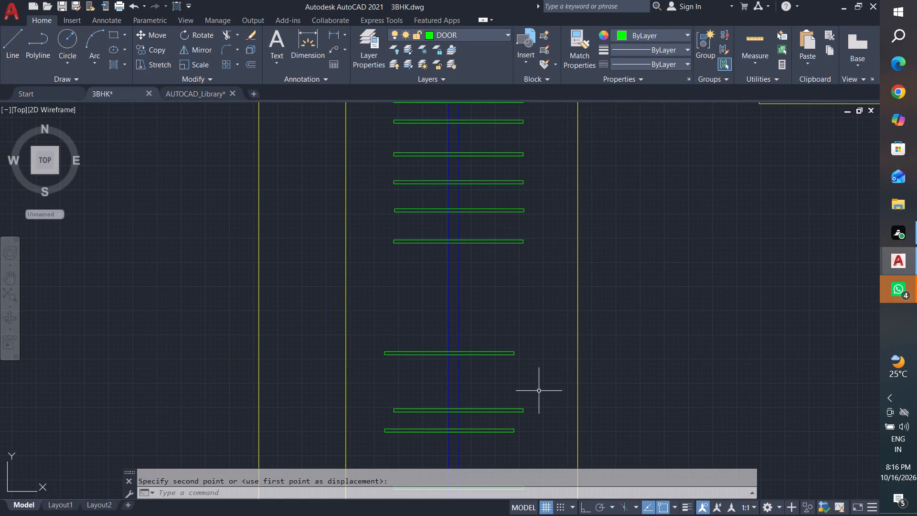
Move the seventh, offset hanger up the rail to just below the sixth, aligning its ends with the hangers above.
left_click(541, 334)
left_click(512, 377)
key("m")
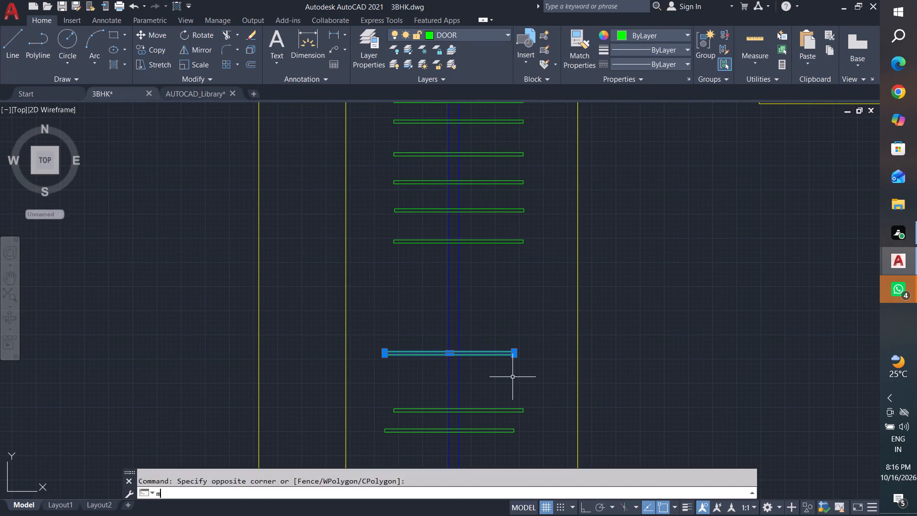
key("space")
left_click(515, 350)
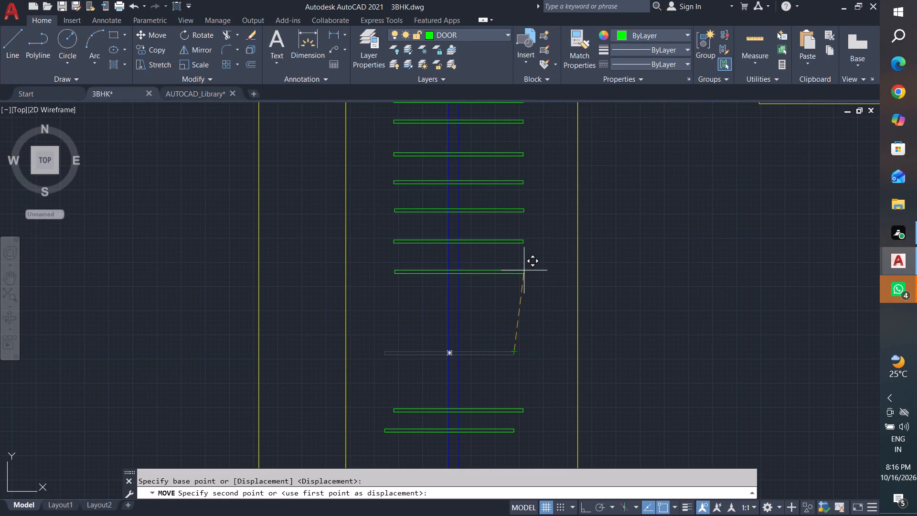
left_click(523, 270)
Move the eighth hanger straight up the rail by about 11", placing it below the seventh hanger.
left_click(535, 396)
left_click(513, 418)
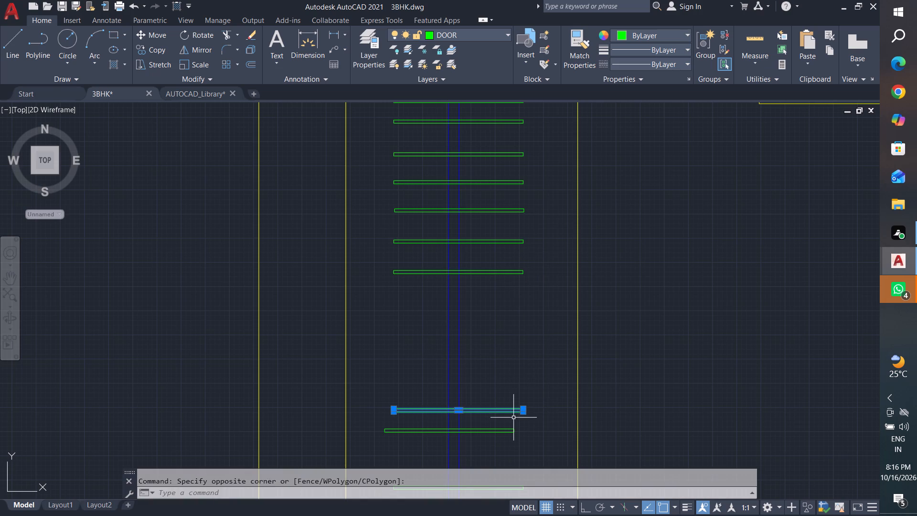
type("m")
key("space")
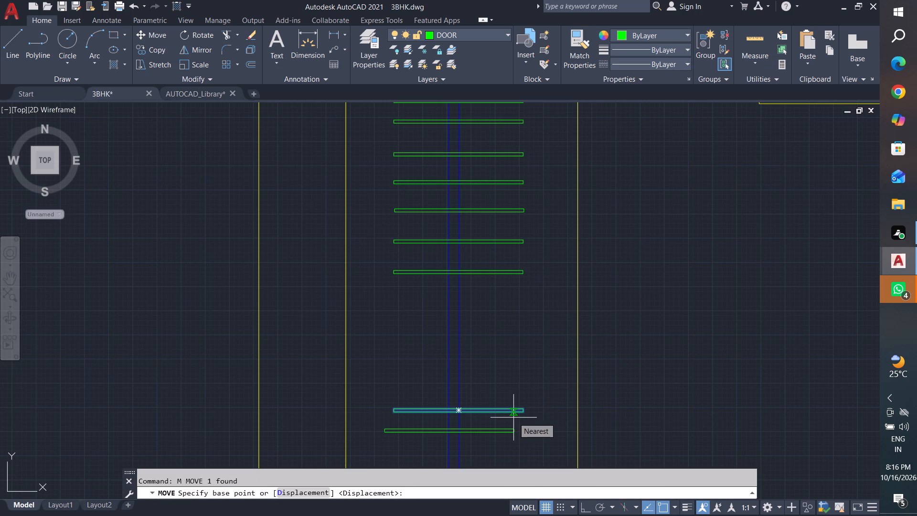
scroll(489, 420, "up", 1)
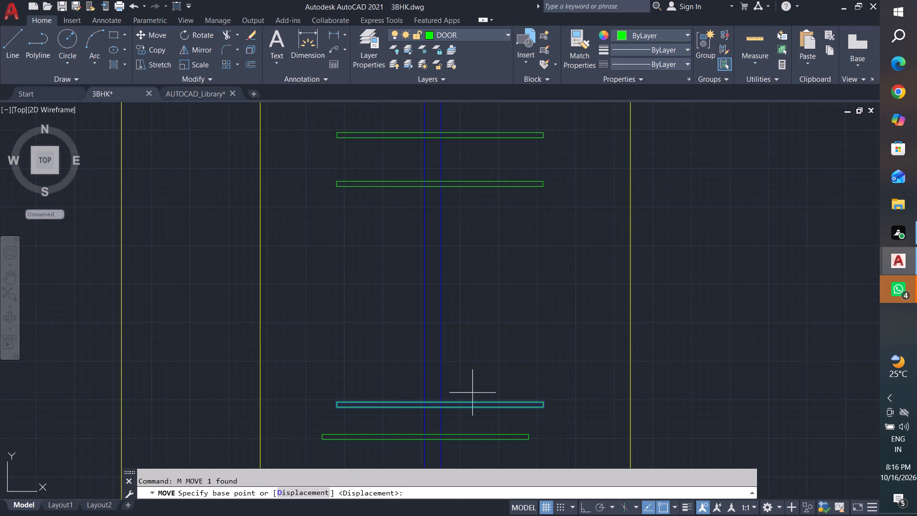
left_click(544, 399)
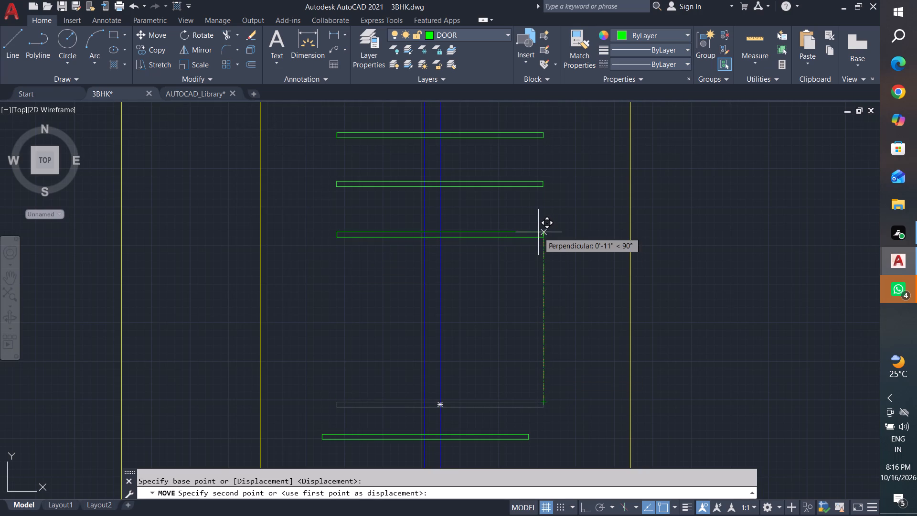
left_click(538, 232)
key("Escape")
key("Escape")
scroll(544, 340, "down", 1)
middle_click_drag(544, 340, 557, 272)
key("Escape")
key("Escape")
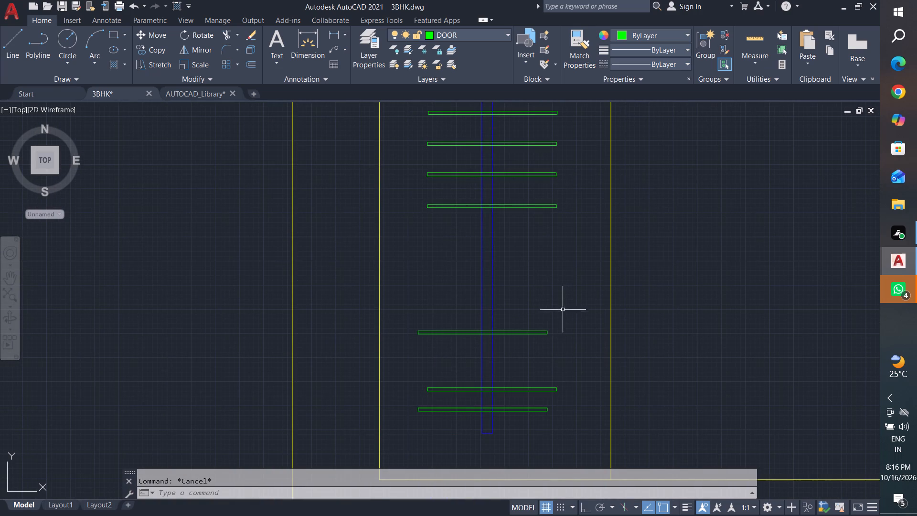
Move the ninth, offset hanger up the rail to below the eighth, roughly aligning its ends with the hangers above.
left_click(564, 315)
left_click(536, 358)
key("m")
key("space")
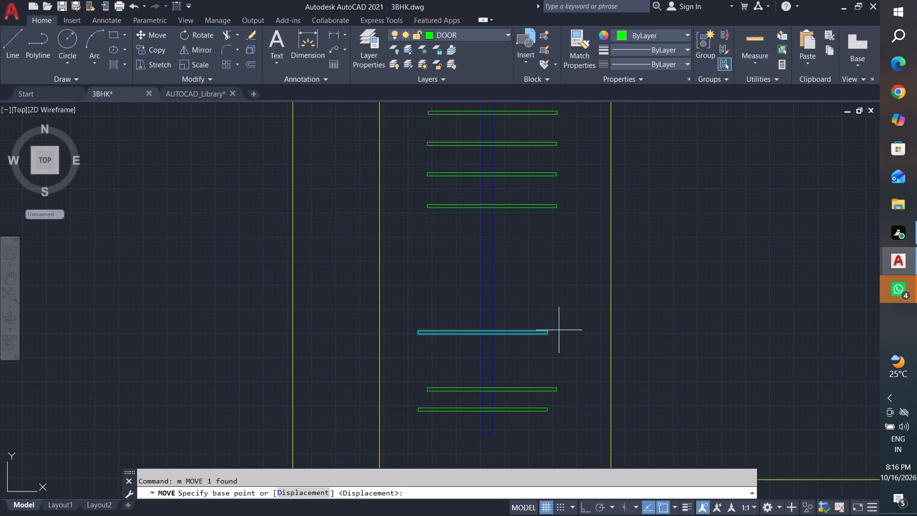
left_click(548, 329)
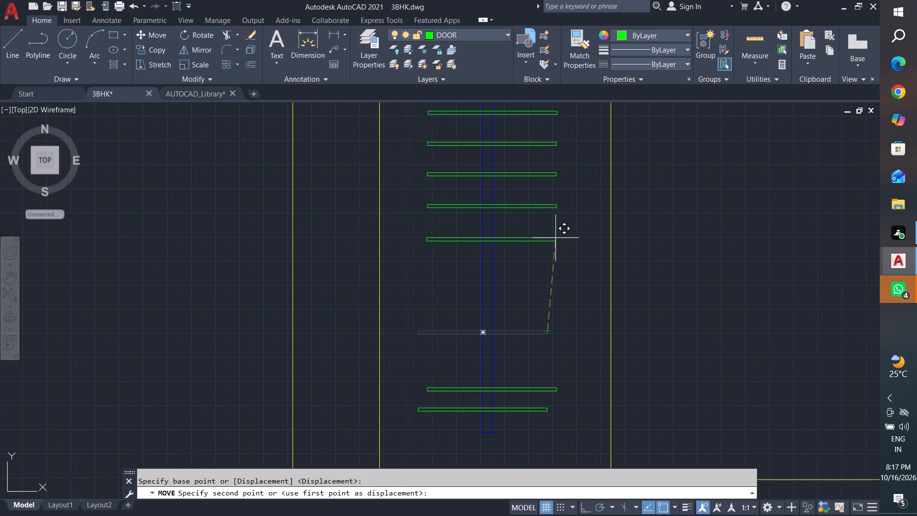
left_click(556, 238)
Move the tenth hanger up the rail to just below the ninth, keeping similar spacing.
left_click(575, 376)
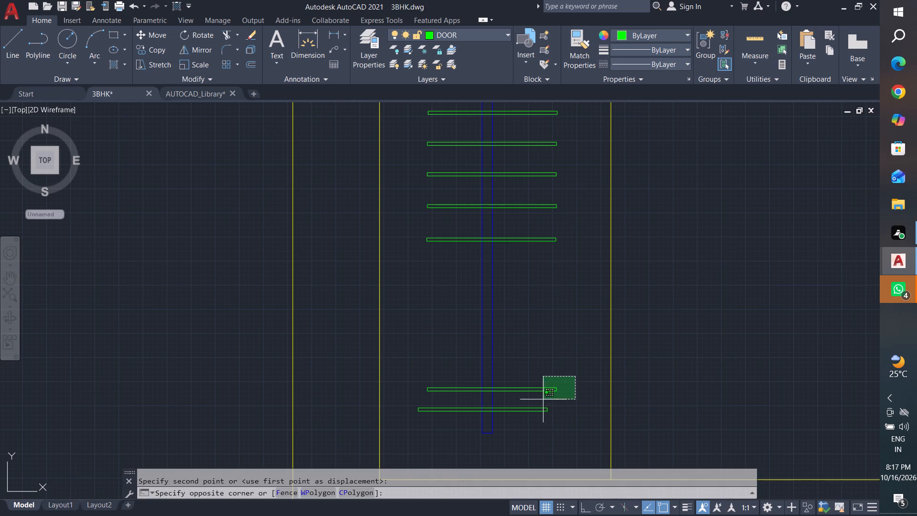
left_click(543, 399)
key("m")
key("space")
left_click(558, 387)
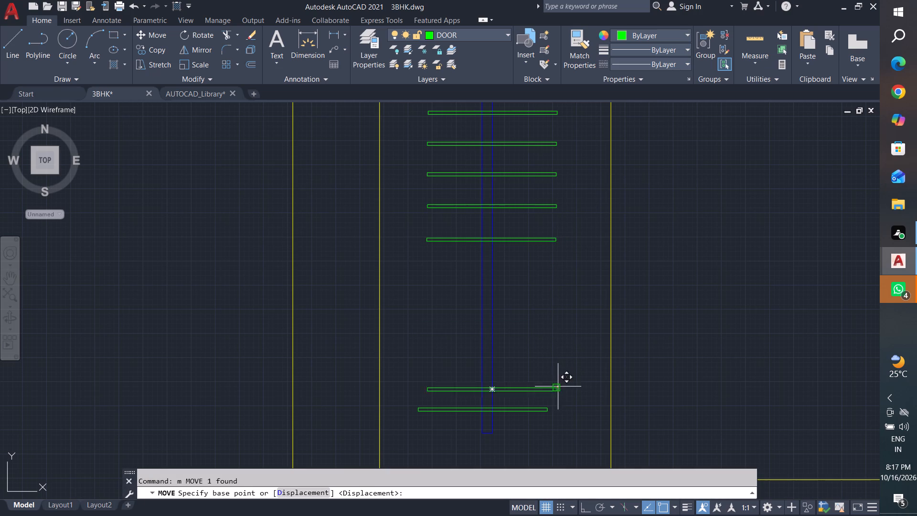
left_click(554, 269)
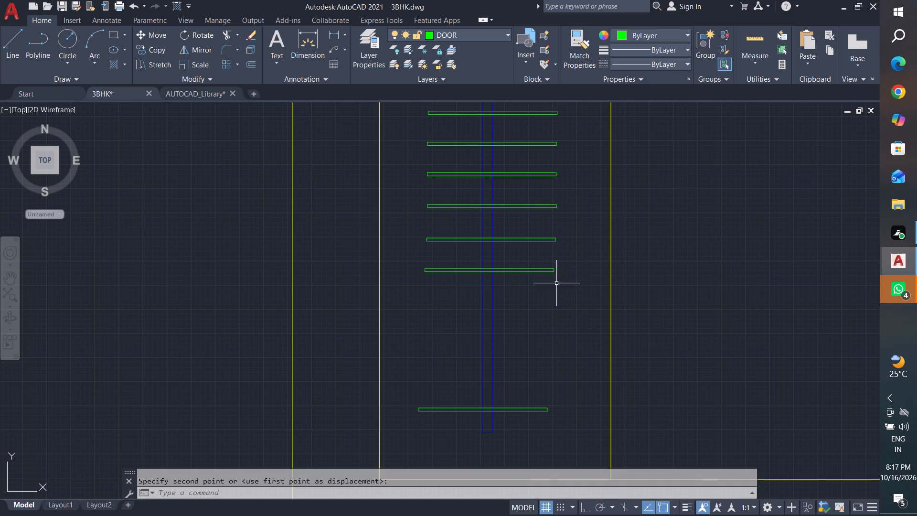
Move the last, lowest hanger up the rail to below the tenth, lining its ends up with the tenth hanger's.
left_click_drag(569, 391, 557, 404)
left_click(513, 444)
key("m")
key("space")
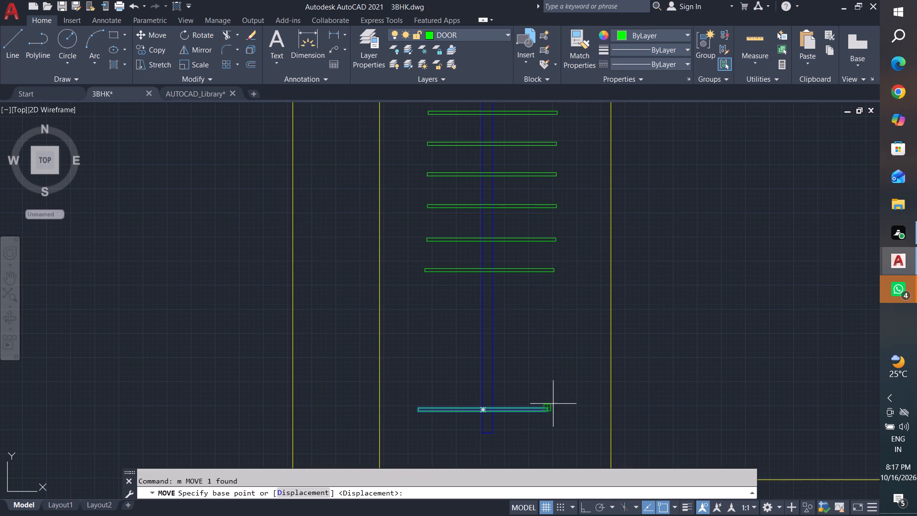
left_click(549, 405)
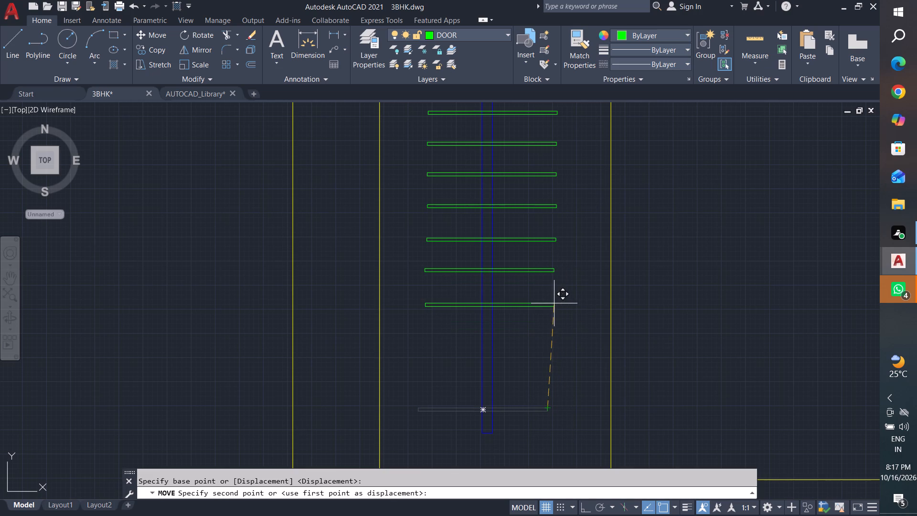
left_click(554, 303)
scroll(553, 372, "down", 4)
middle_click_drag(552, 376, 556, 351)
key("Escape")
key("Escape")
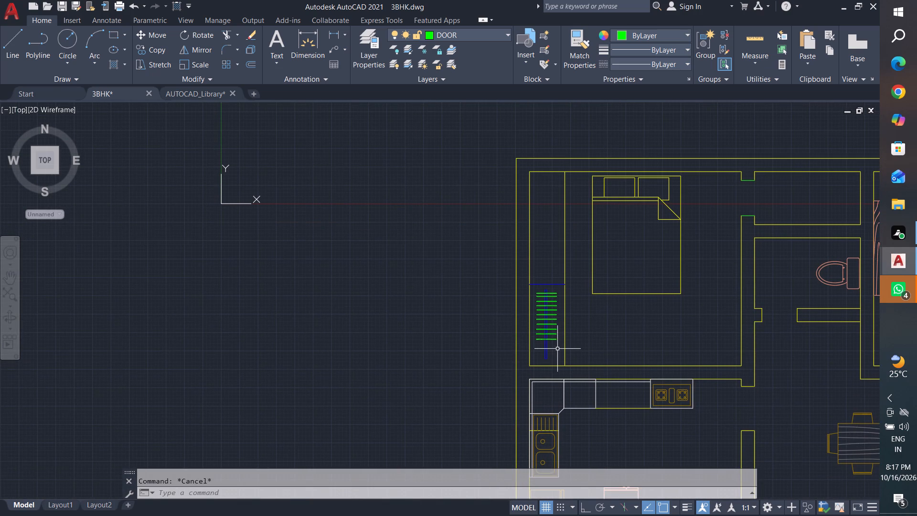
Copy the three lowest hangers straight down by about 10" to fill the empty lower end of the rail.
scroll(558, 347, "up", 2)
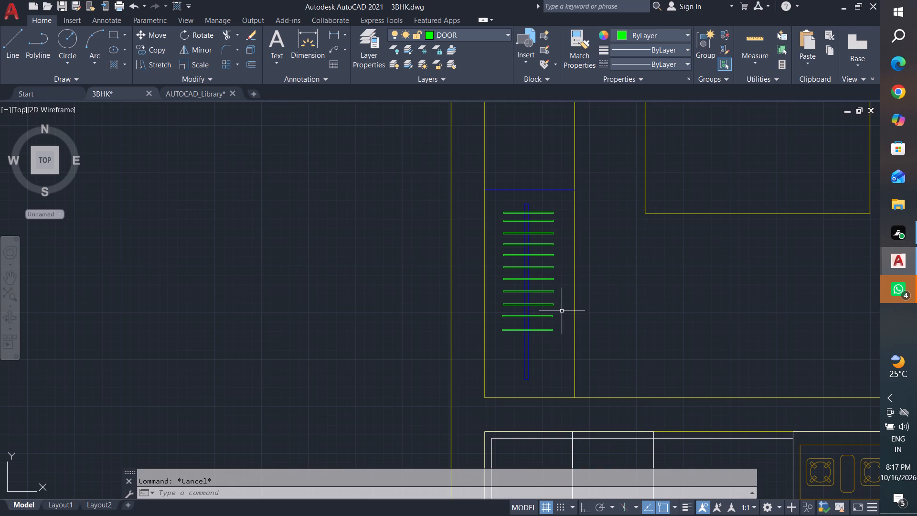
left_click(562, 302)
left_click(550, 350)
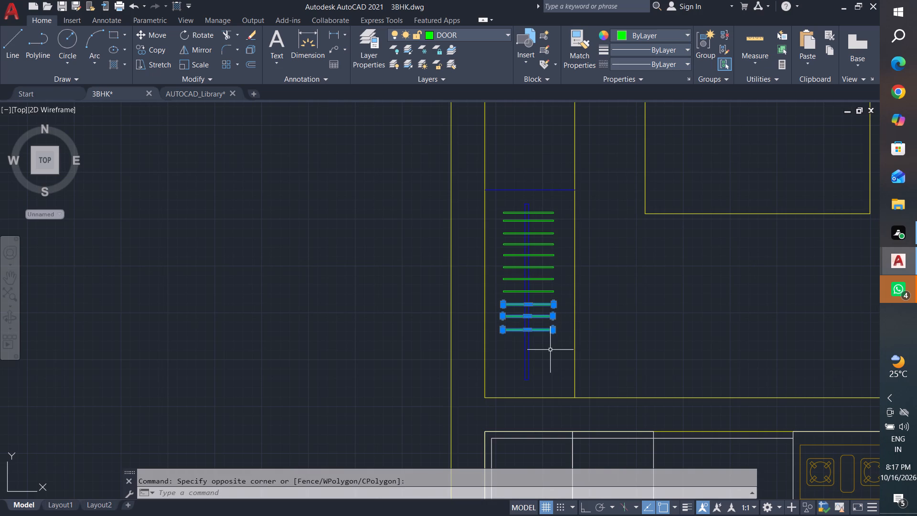
key("m")
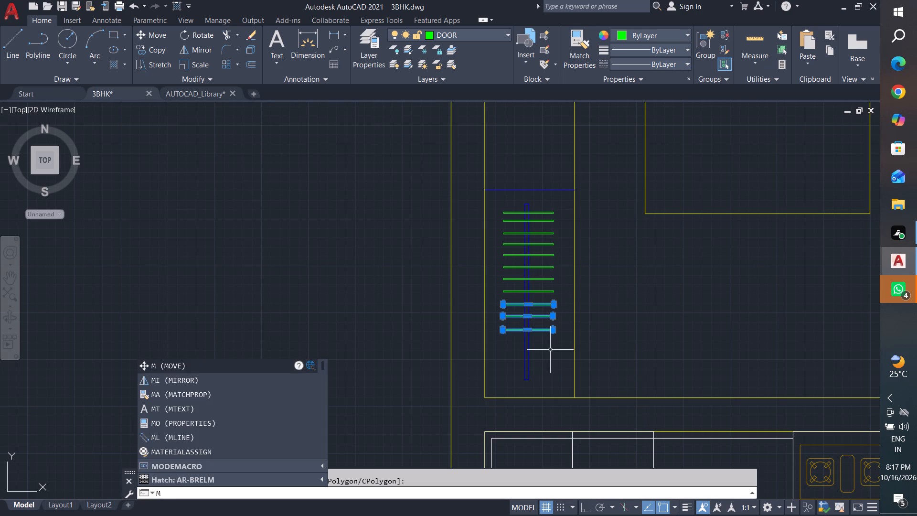
left_click(550, 350)
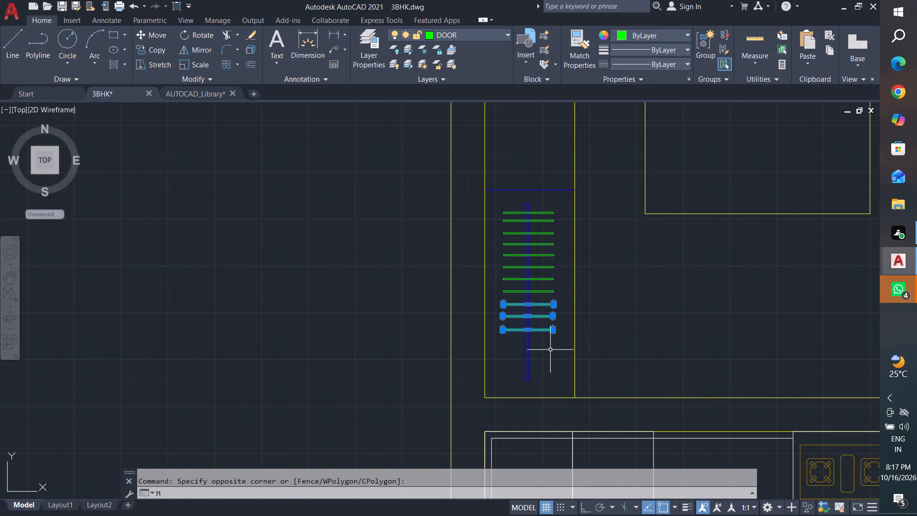
key("BackSpace")
key("BackSpace")
type("co")
key("Return")
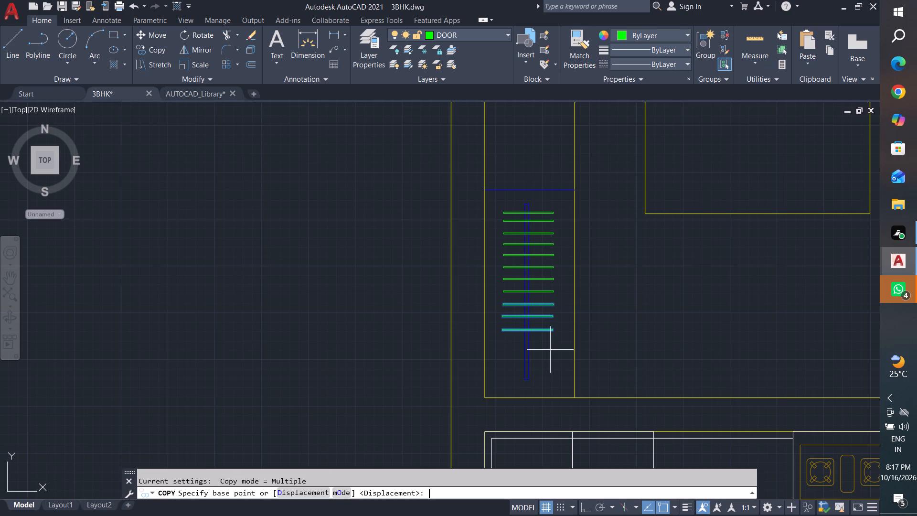
scroll(555, 328, "up", 1)
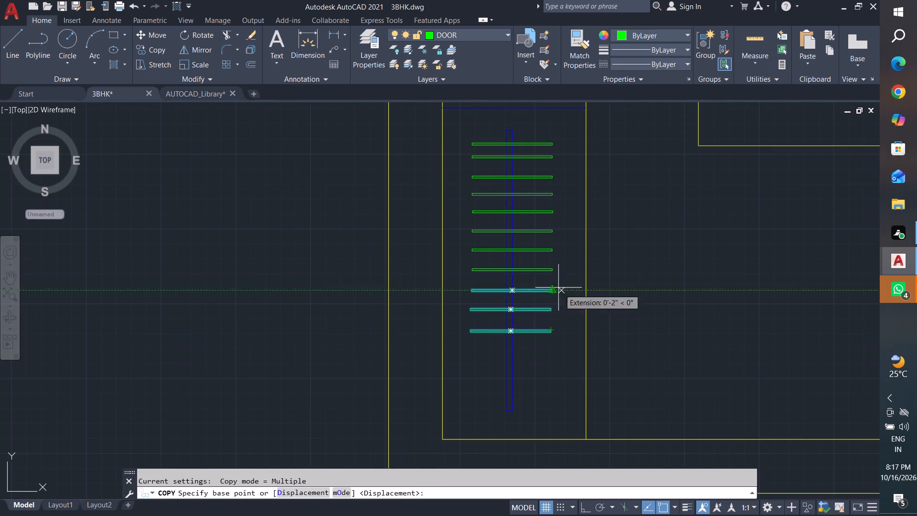
scroll(555, 299, "up", 4)
left_click(531, 232)
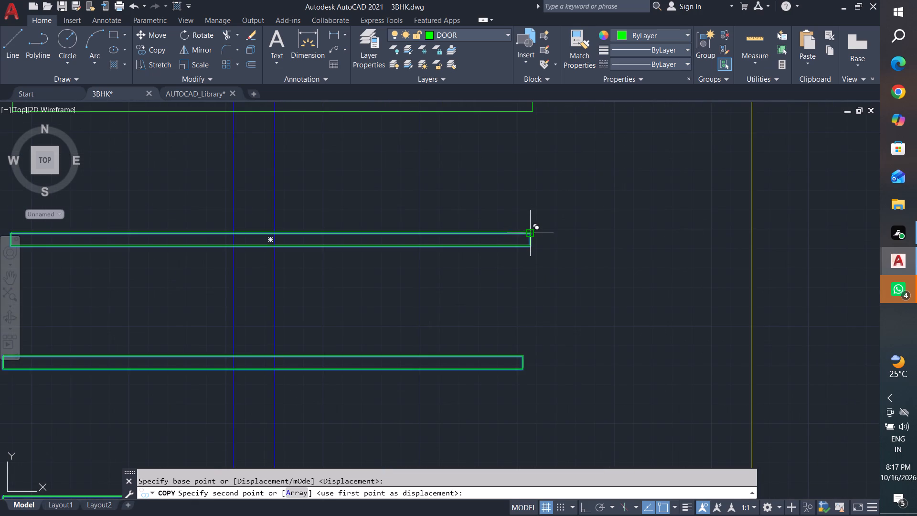
scroll(531, 232, "down", 3)
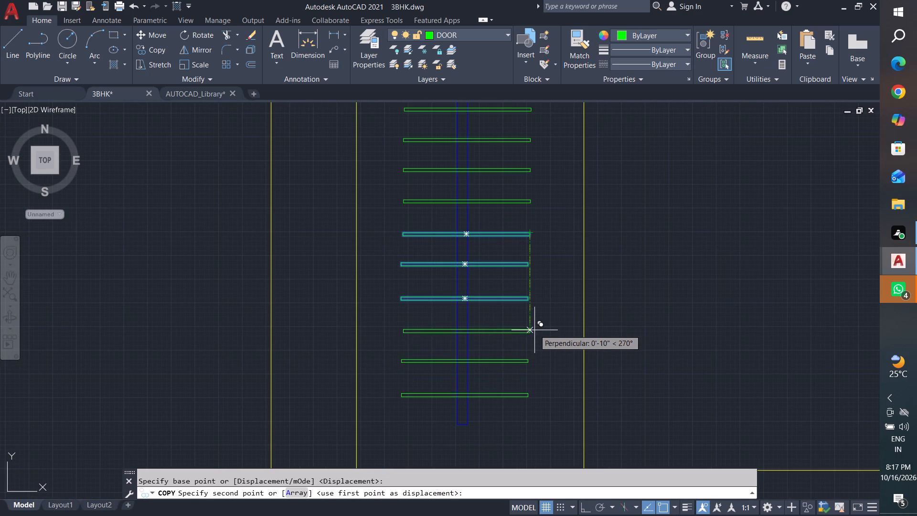
left_click(536, 329)
scroll(524, 389, "down", 1)
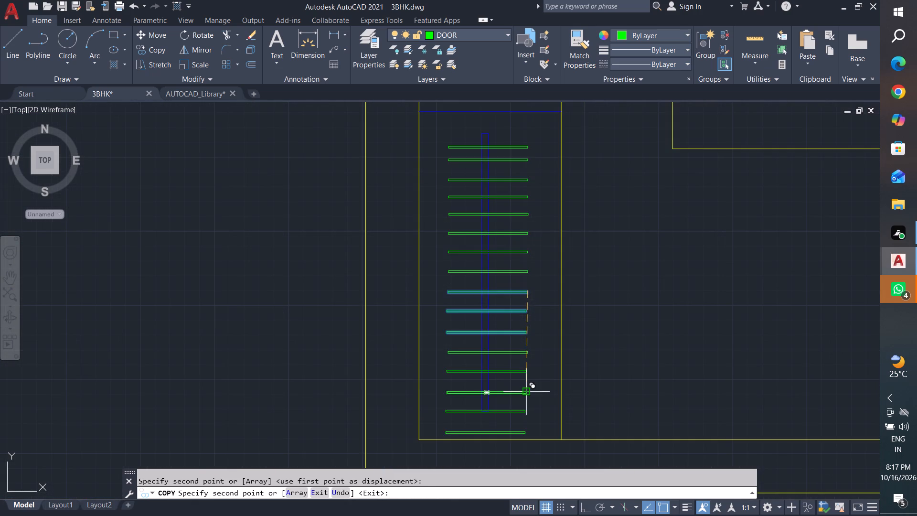
key("Escape")
key("Escape")
Assign all the hangers on the wardrobe rail to the FURNITURE layer.
scroll(624, 331, "down", 2)
middle_click_drag(624, 331, 504, 298)
key("Escape")
key("Escape")
key("Escape")
key("Escape")
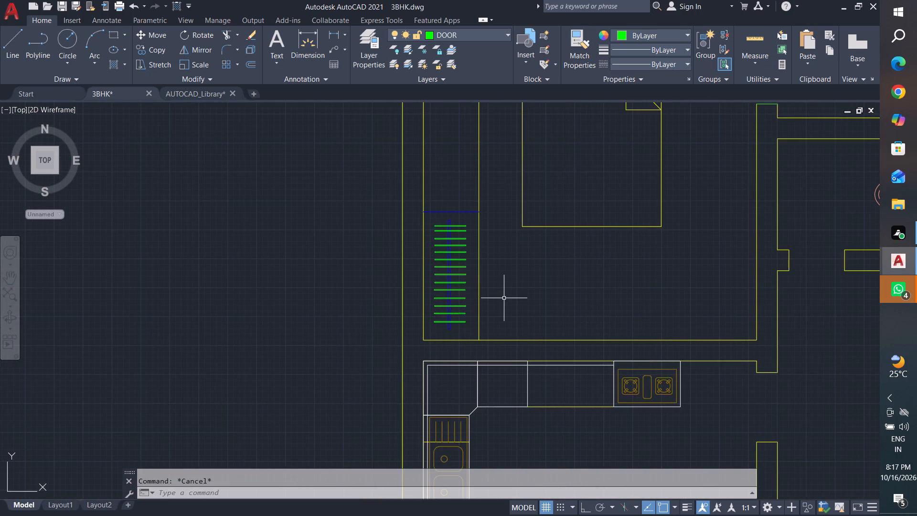
key("Escape")
middle_click_drag(473, 226, 488, 184)
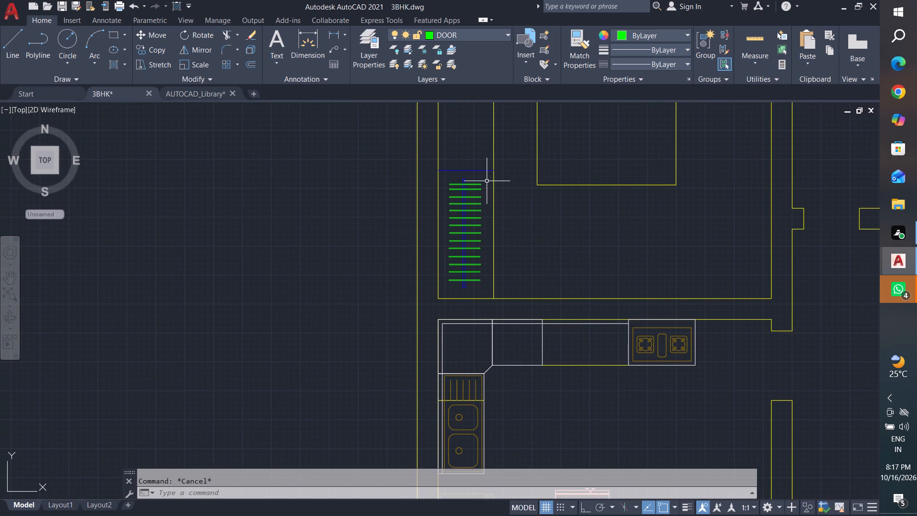
left_click(487, 181)
left_click(474, 291)
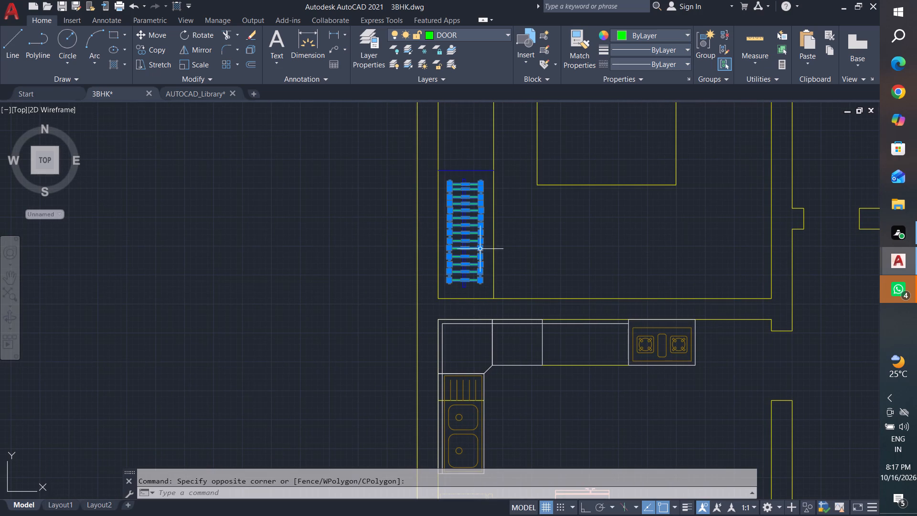
left_click(477, 31)
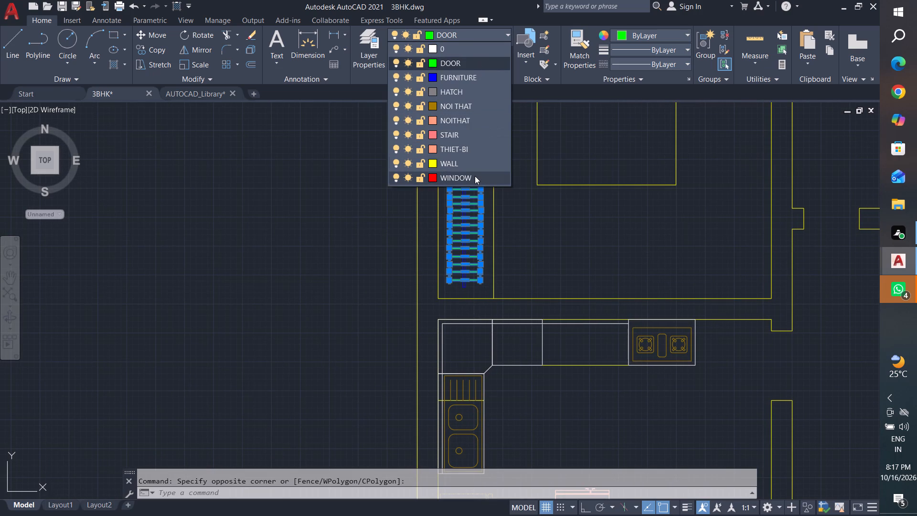
left_click(481, 79)
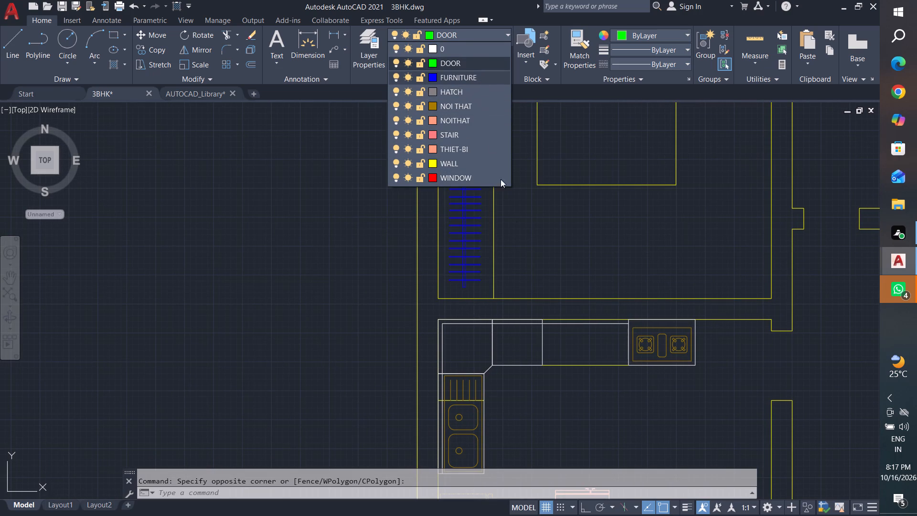
key("Escape")
key("Escape")
key("Escape")
key("Escape")
key("Escape")
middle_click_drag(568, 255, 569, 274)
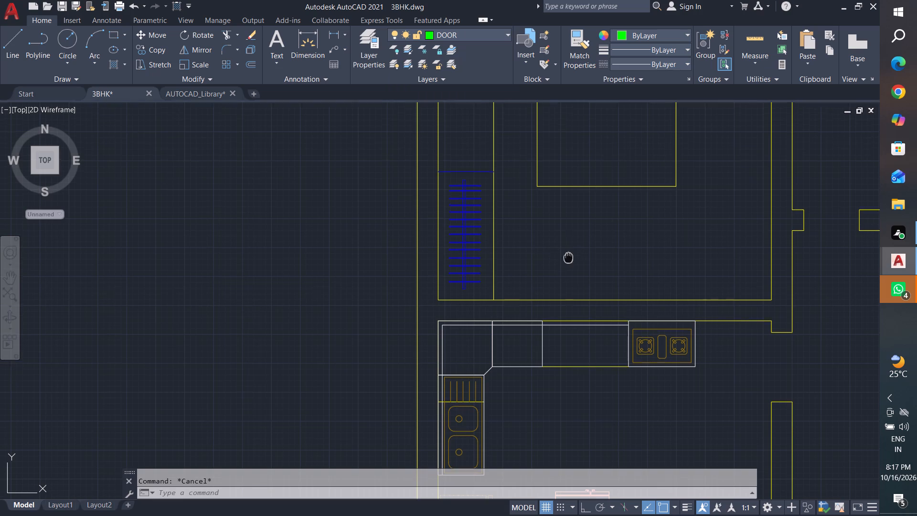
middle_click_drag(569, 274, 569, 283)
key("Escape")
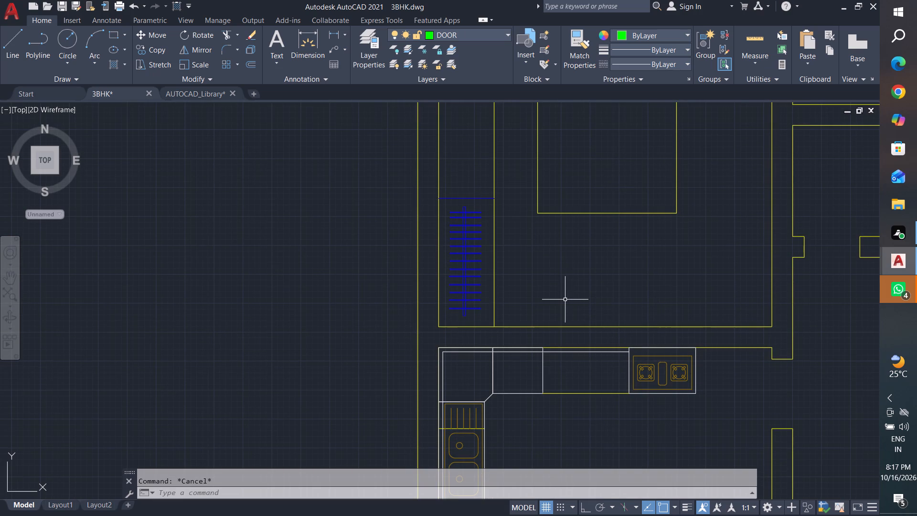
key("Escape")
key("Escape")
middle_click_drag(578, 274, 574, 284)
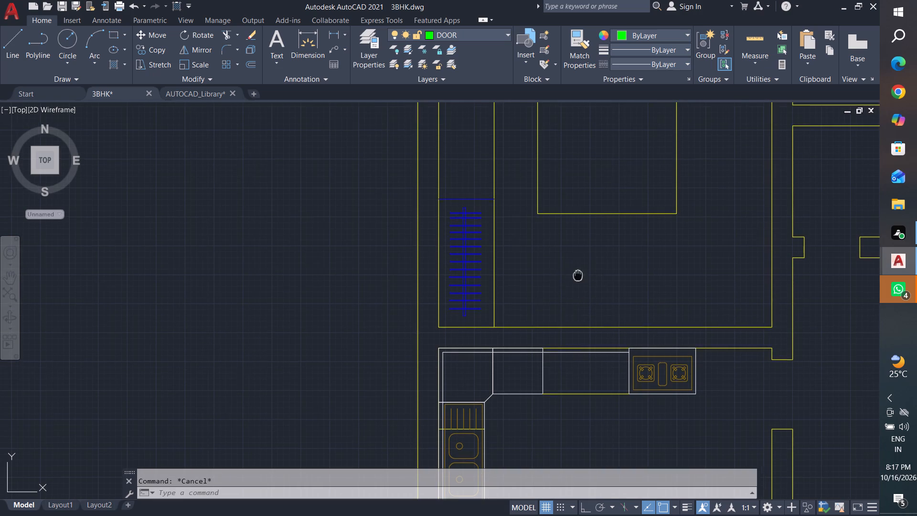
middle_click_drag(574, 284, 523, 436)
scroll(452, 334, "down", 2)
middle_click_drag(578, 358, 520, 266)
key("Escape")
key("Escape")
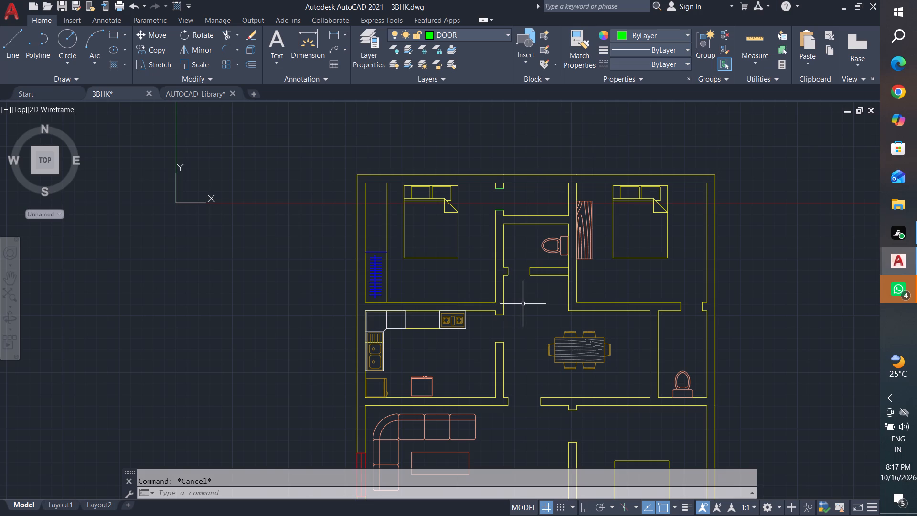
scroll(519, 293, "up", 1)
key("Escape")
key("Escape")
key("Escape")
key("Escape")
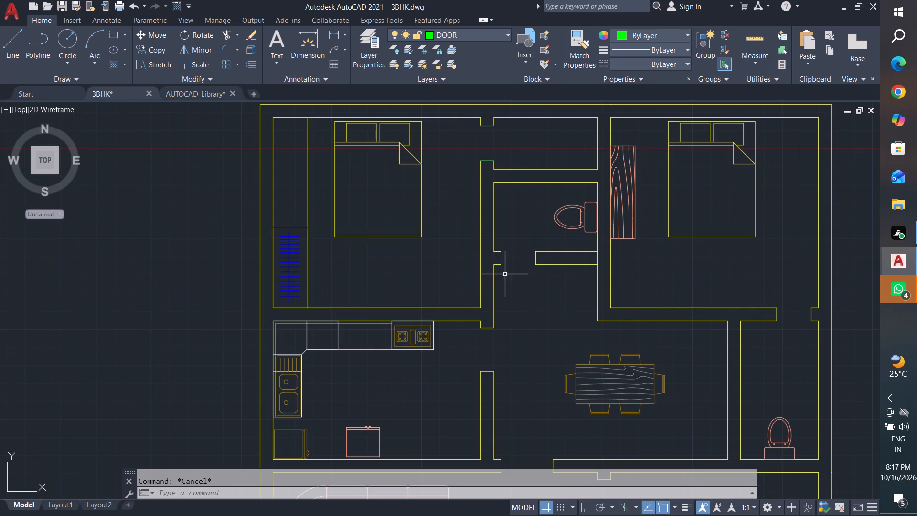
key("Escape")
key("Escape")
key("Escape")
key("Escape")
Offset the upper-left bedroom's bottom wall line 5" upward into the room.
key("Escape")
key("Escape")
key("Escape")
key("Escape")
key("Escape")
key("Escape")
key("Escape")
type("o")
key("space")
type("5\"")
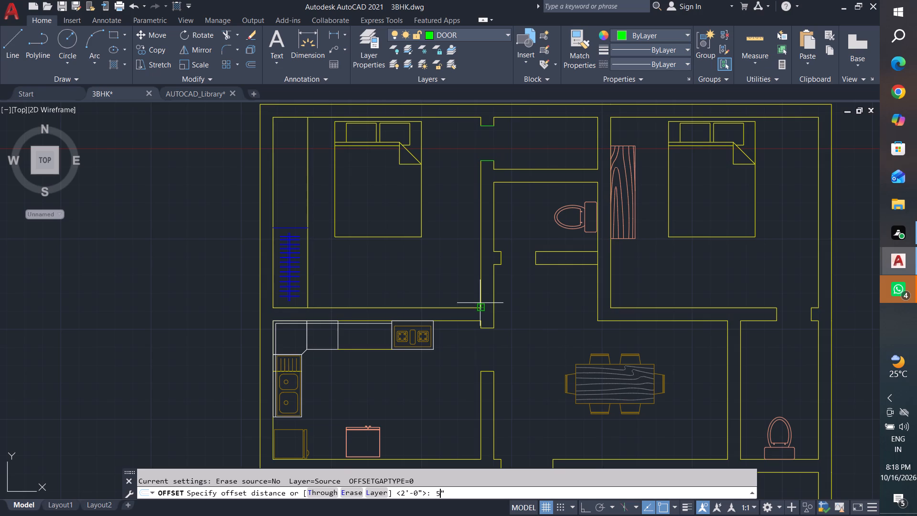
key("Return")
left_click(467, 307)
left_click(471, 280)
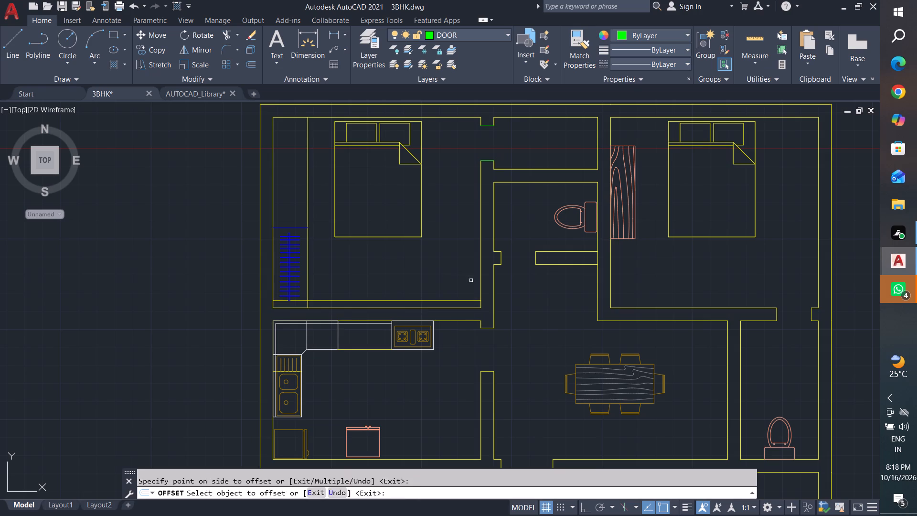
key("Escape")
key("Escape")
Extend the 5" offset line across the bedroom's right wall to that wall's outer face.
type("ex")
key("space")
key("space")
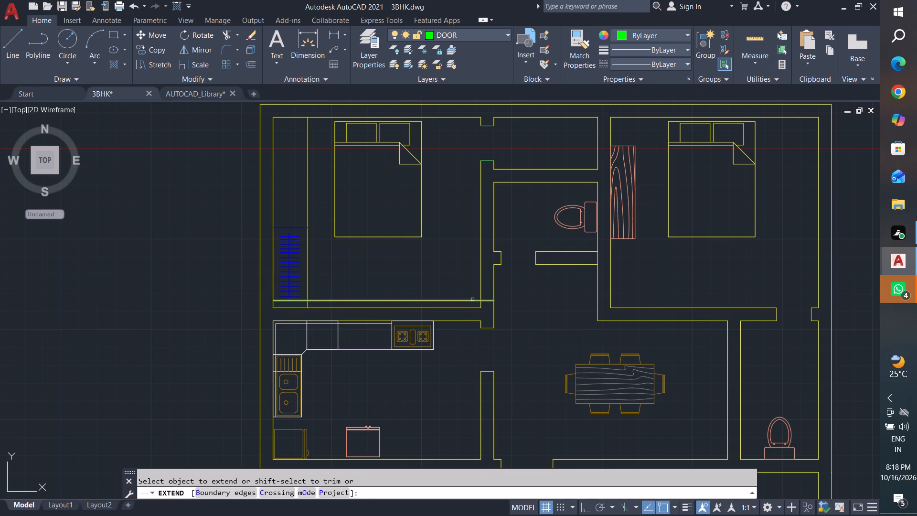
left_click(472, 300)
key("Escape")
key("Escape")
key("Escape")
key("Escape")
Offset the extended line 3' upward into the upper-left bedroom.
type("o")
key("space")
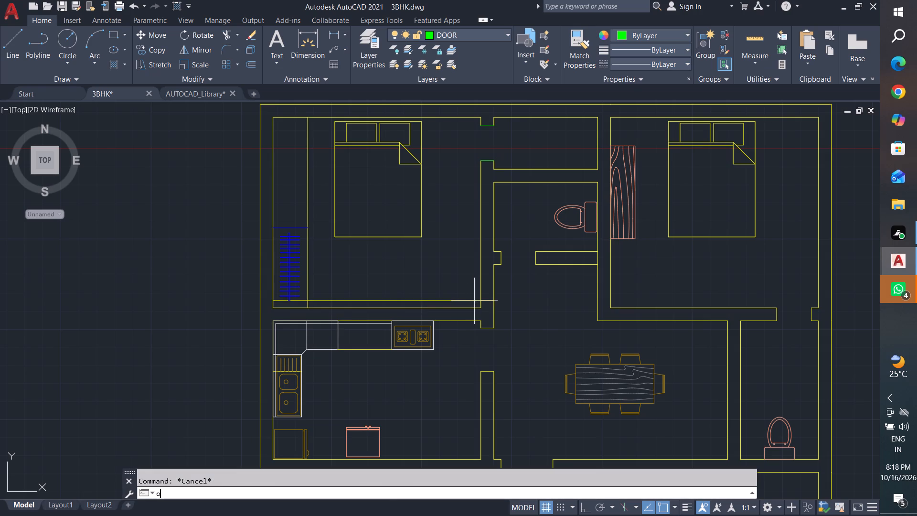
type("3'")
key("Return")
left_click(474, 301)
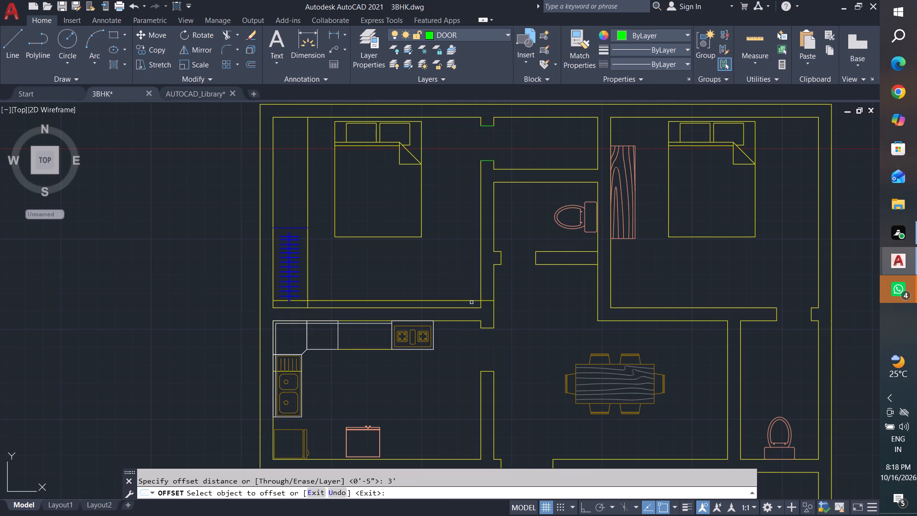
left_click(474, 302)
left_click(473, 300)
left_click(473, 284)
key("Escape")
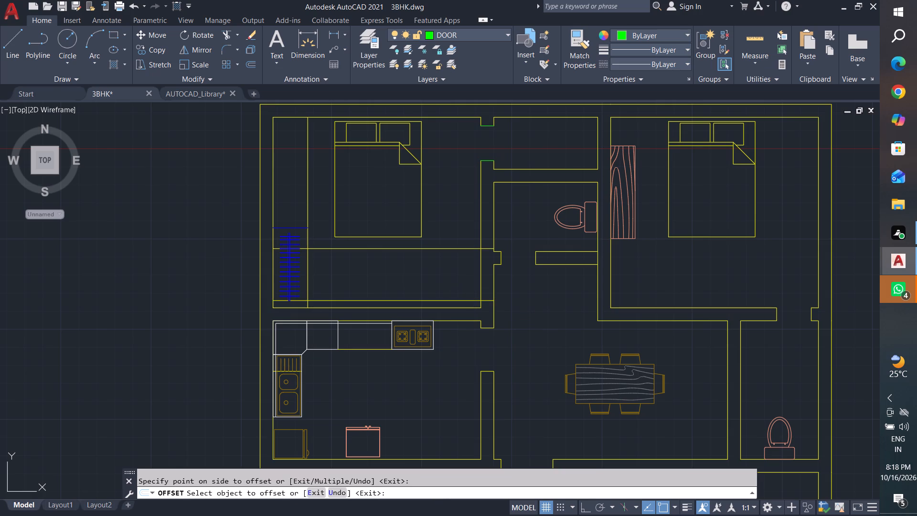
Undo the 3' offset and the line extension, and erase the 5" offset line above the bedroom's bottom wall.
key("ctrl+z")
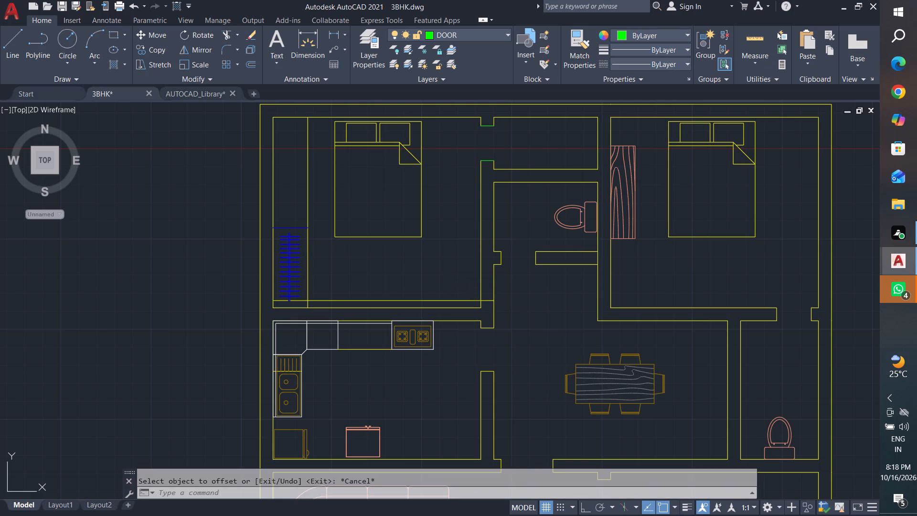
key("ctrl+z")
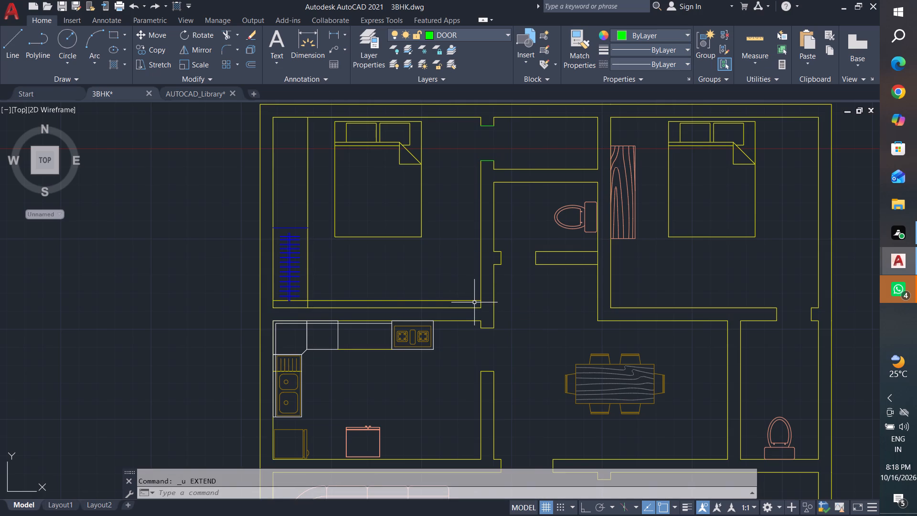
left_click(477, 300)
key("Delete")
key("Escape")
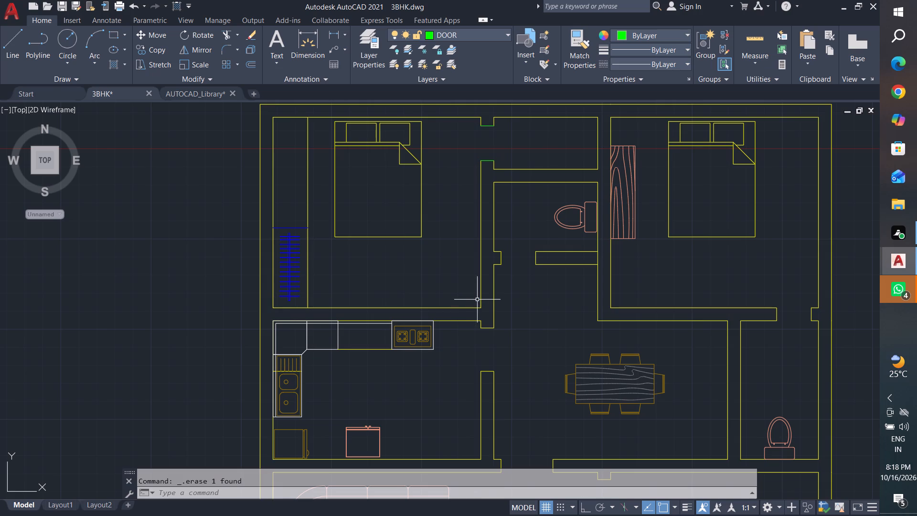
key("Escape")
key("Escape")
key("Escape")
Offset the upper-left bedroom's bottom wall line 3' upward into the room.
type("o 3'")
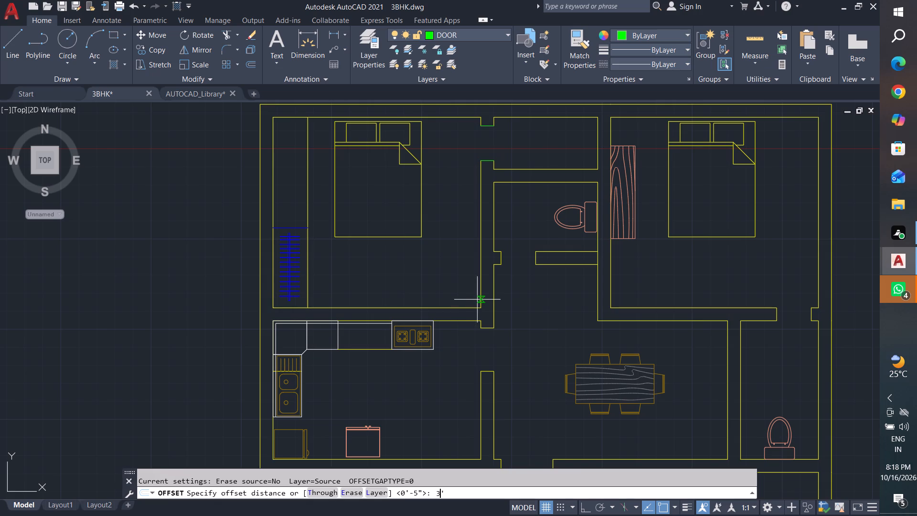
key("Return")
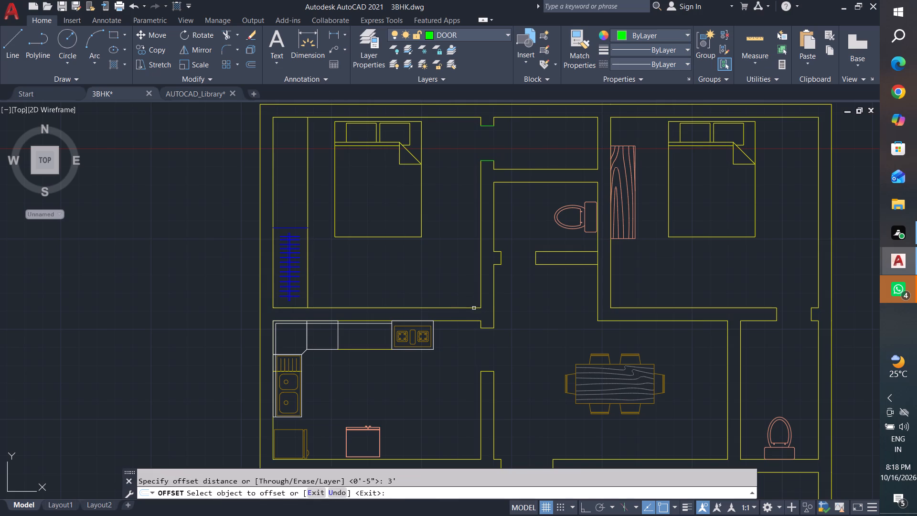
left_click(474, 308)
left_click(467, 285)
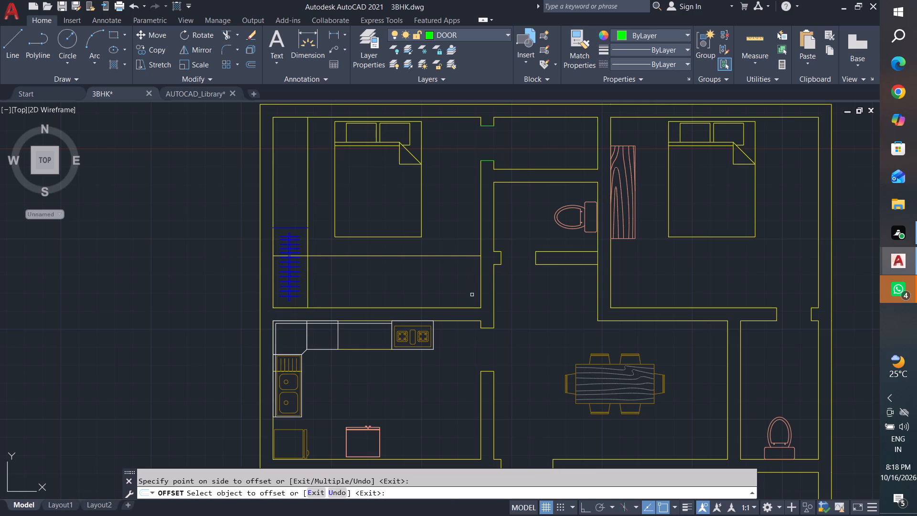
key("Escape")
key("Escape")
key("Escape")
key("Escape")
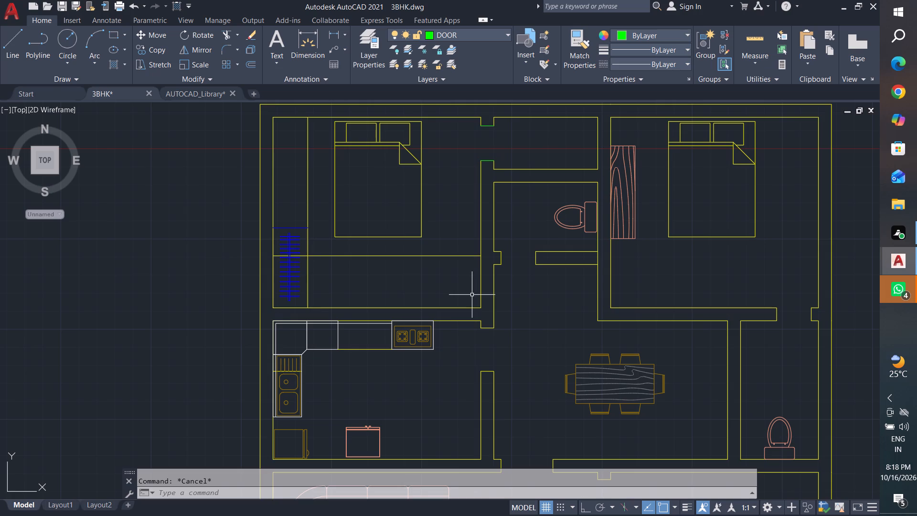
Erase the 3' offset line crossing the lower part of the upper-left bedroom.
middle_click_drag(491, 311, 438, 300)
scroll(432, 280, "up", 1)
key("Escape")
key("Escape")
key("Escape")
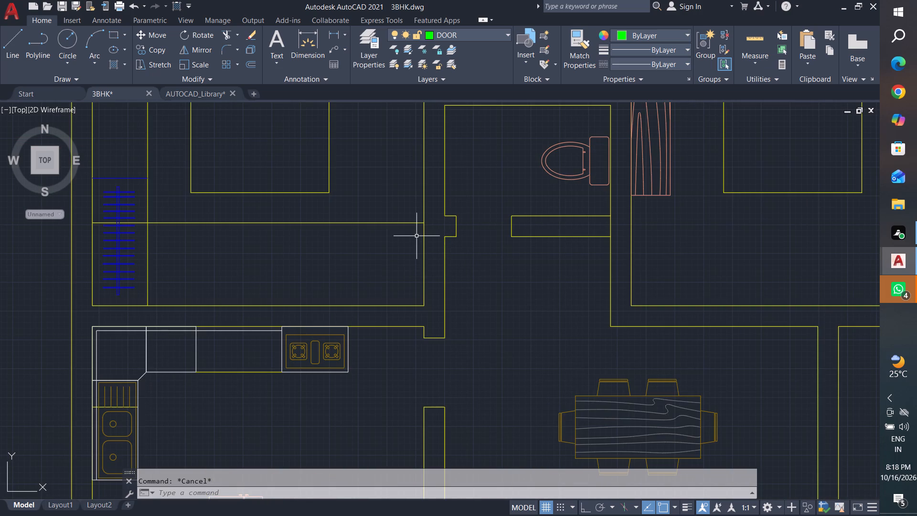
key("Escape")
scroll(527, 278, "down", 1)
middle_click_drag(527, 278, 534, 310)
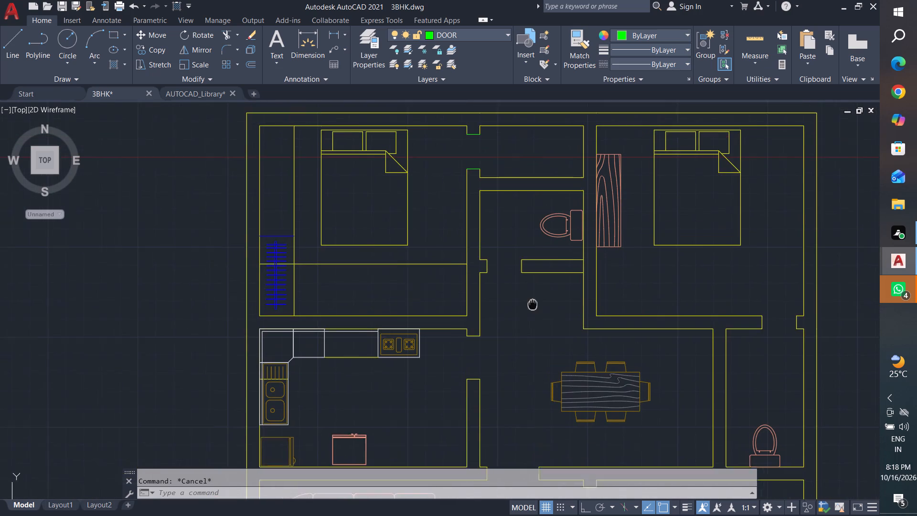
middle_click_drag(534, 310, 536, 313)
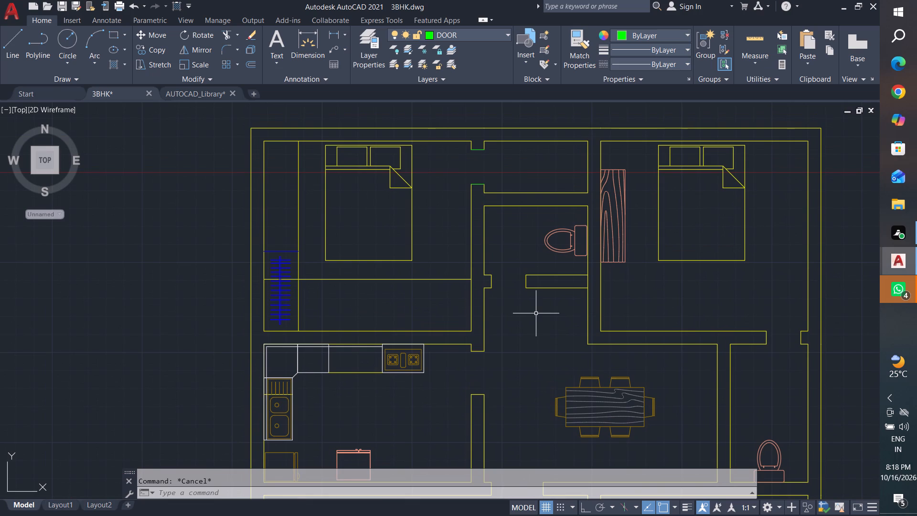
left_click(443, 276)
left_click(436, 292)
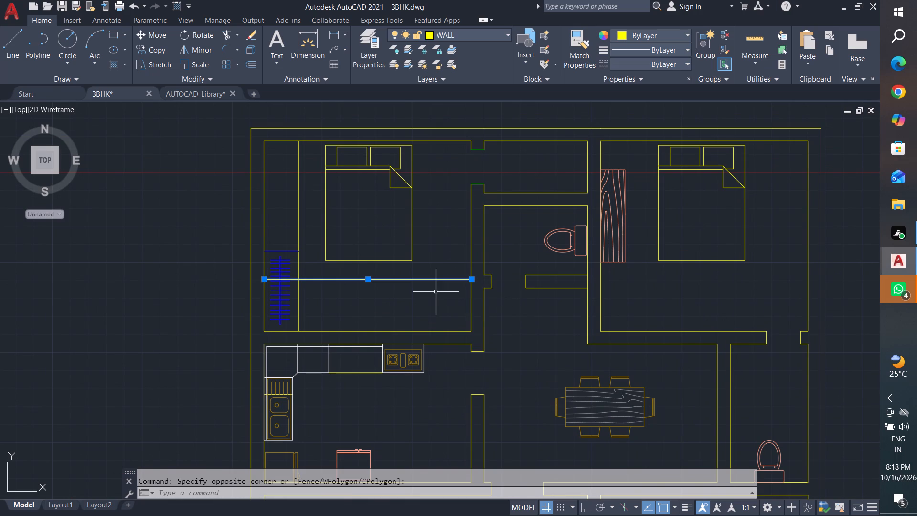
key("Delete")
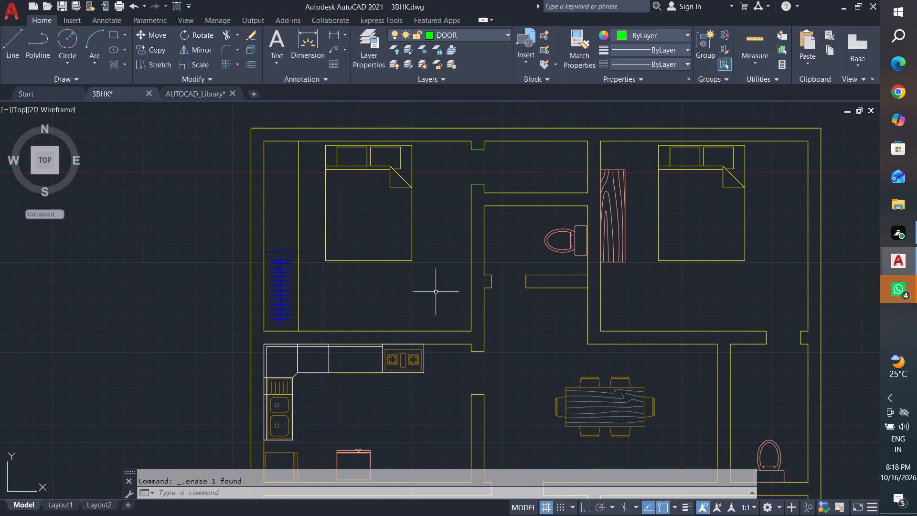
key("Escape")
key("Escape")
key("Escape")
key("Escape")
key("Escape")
Extend the bedroom's bottom wall line and the lower line of the toilet's wall stub across the bedroom's right wall.
key("Escape")
key("e")
key("x")
key("space")
key("space")
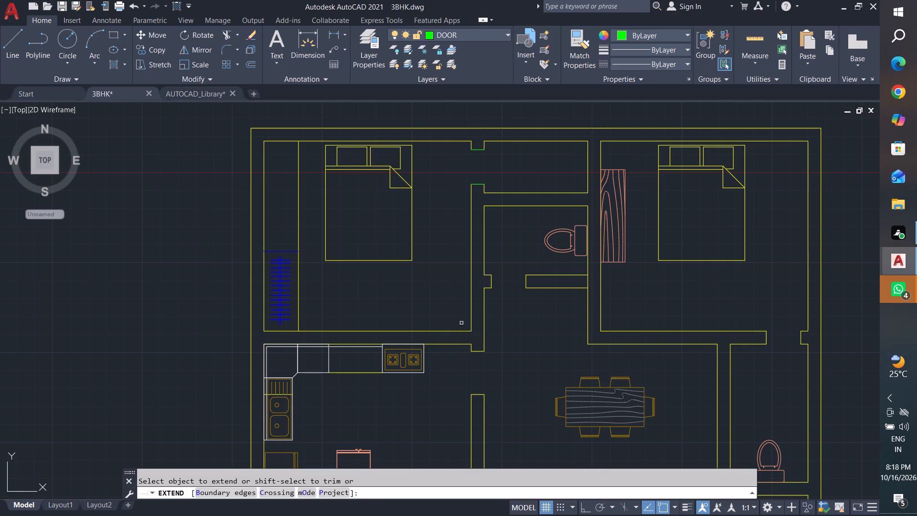
left_click(466, 331)
left_click(488, 286)
key("Escape")
key("Escape")
key("Escape")
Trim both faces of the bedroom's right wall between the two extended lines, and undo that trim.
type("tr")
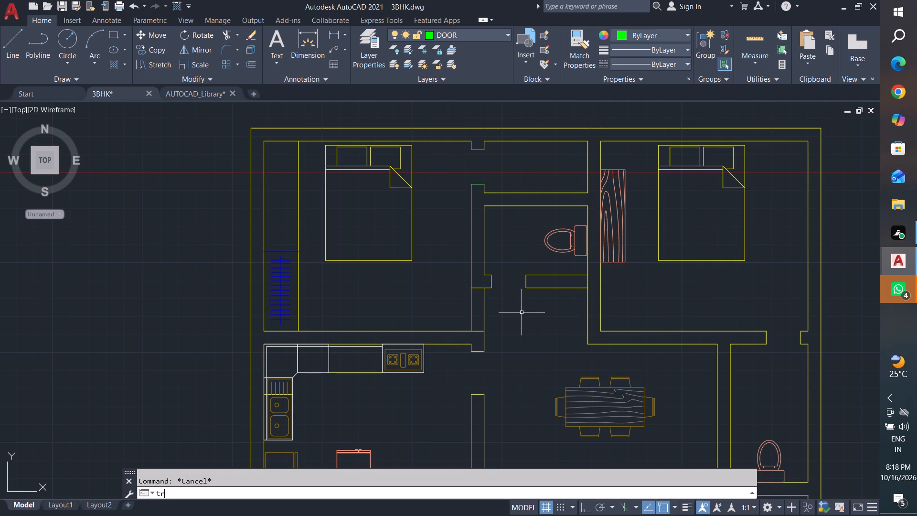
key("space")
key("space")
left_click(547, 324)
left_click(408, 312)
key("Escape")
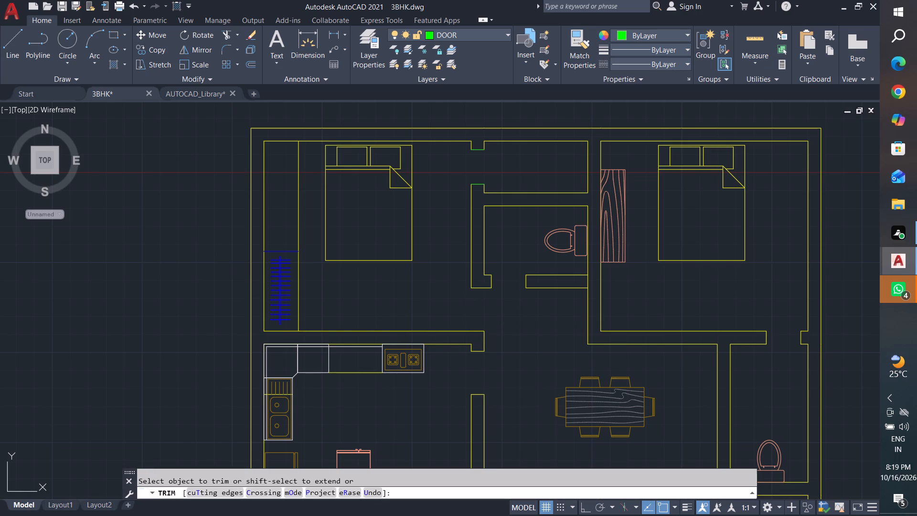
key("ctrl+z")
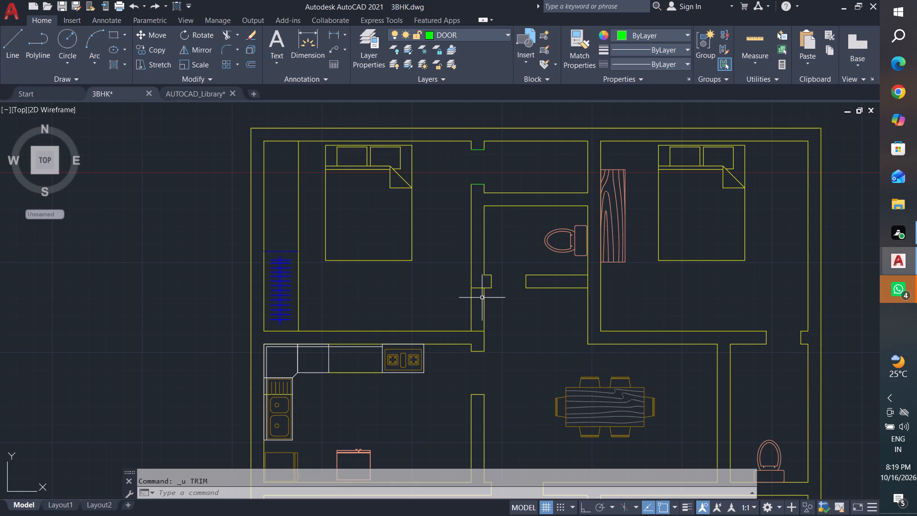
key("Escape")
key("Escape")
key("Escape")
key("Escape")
Trim away both faces of the upper-left bedroom's right wall between the two extended lines to open a doorway.
key("Escape")
key("Escape")
key("Escape")
key("Escape")
key("Escape")
key("Escape")
key("Escape")
key("Escape")
type("tr")
key("Escape")
key("Escape")
type("tr")
key("space")
key("space")
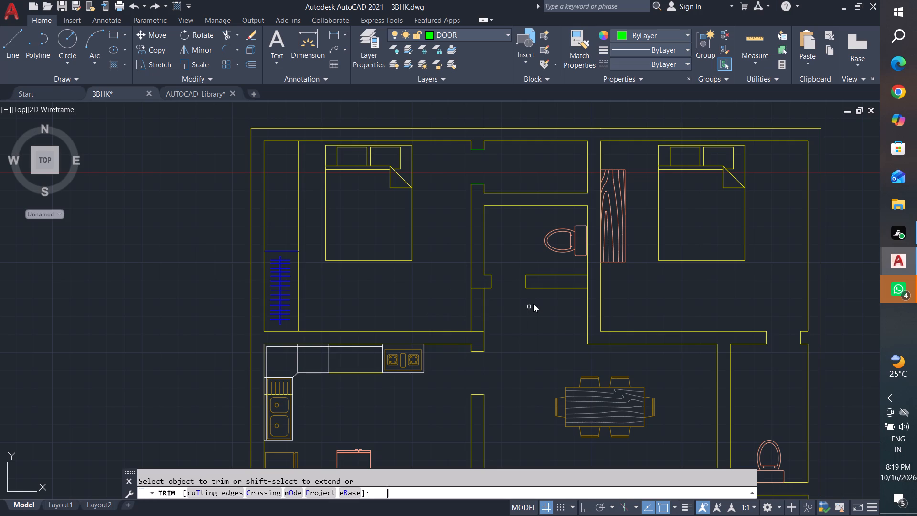
left_click(530, 305)
left_click(389, 302)
key("Escape")
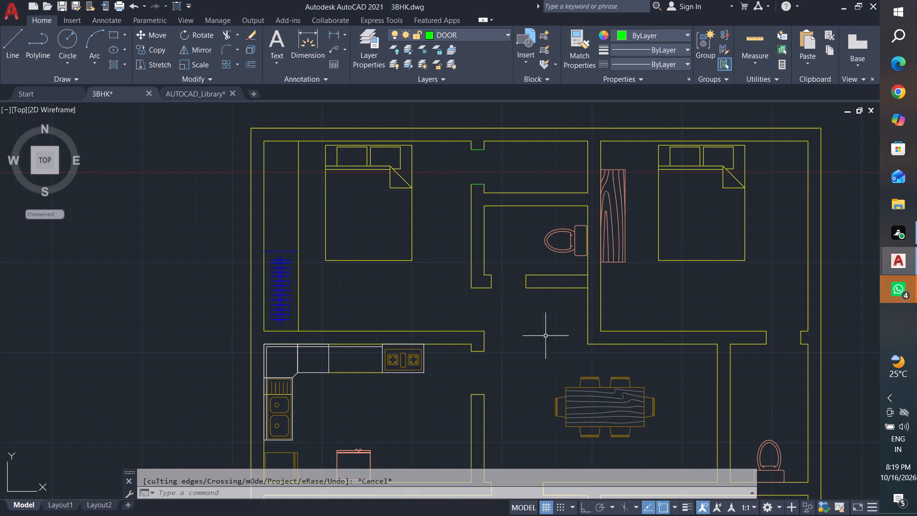
key("Escape")
key("Escape")
Examine the trimmed opening in the upper-left bedroom's right wall and the walls around it.
middle_click_drag(514, 312, 530, 293)
scroll(508, 275, "up", 2)
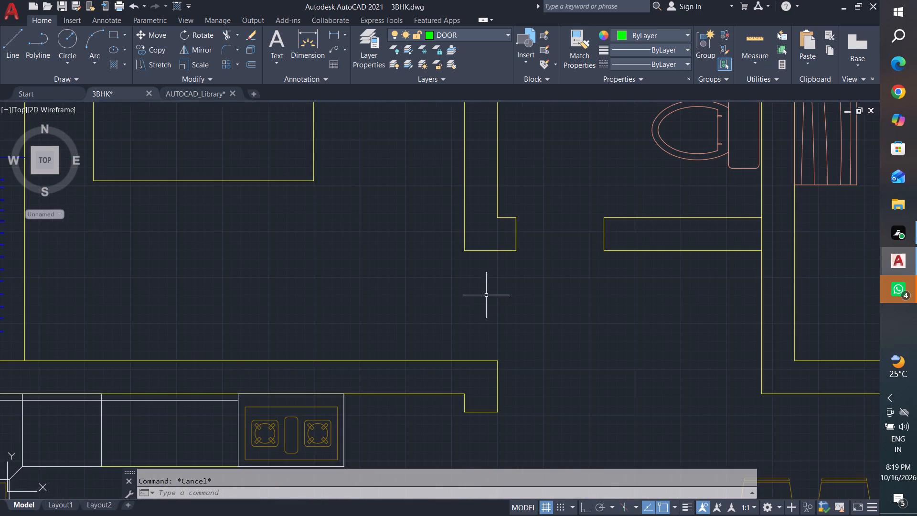
key("Escape")
key("Escape")
key("Escape")
key("Escape")
scroll(480, 383, "down", 2)
middle_click_drag(480, 383, 473, 368)
key("Escape")
key("Escape")
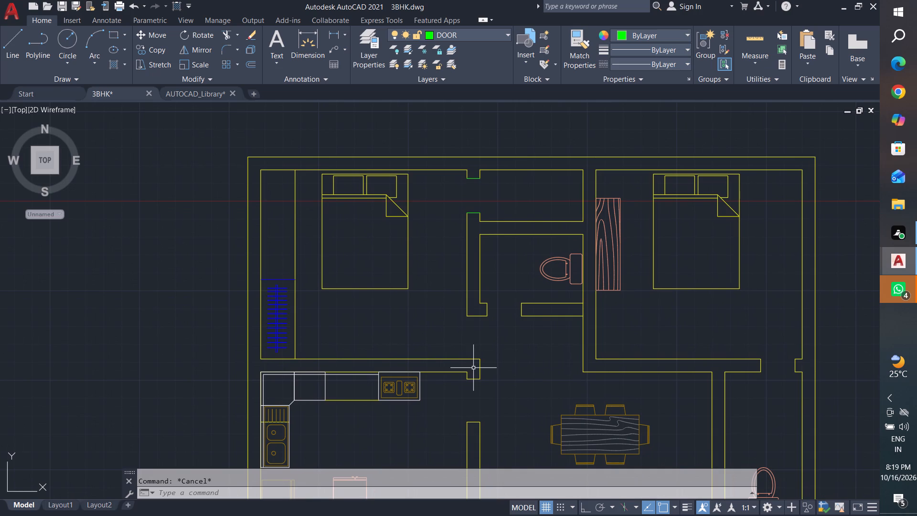
key("Escape")
key("Escape")
key("Escape")
key("Escape")
key("Escape")
Trim the toilet-side face of the right bedroom's left wall where the toilet's bottom wall stub joins it.
middle_click_drag(557, 368, 471, 349)
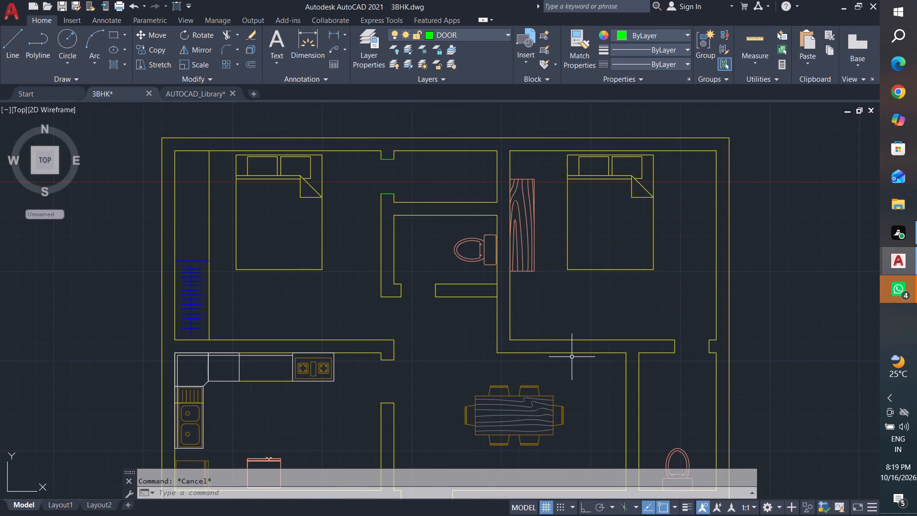
key("Escape")
key("Escape")
key("Escape")
type("tr")
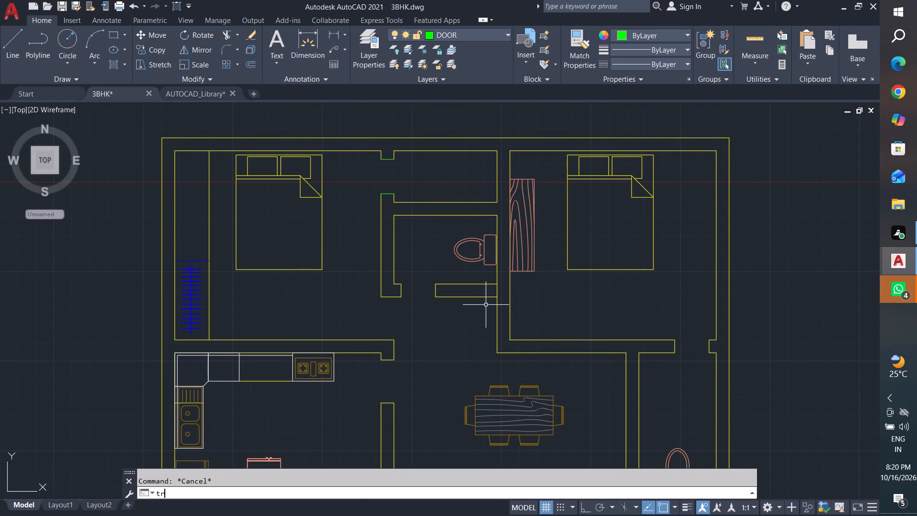
key("space")
key("space")
scroll(497, 287, "up", 1)
left_click(497, 290)
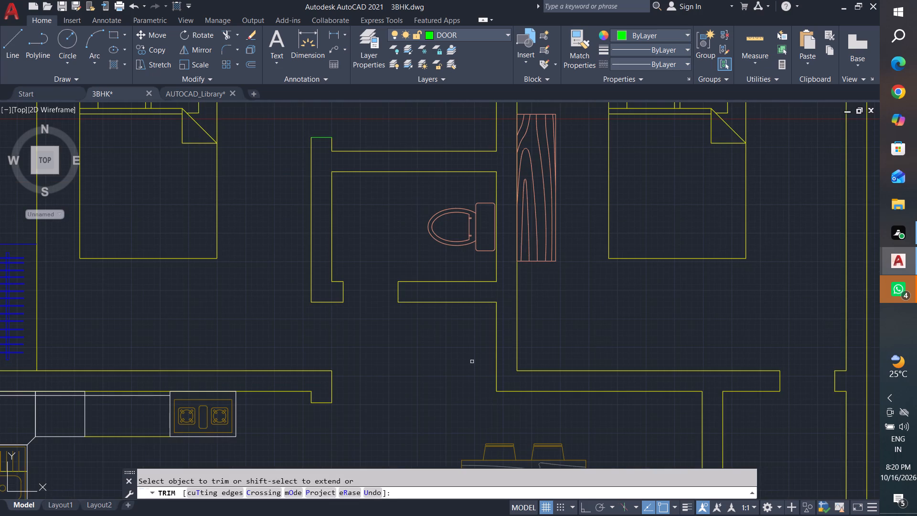
scroll(450, 395, "down", 2)
middle_click_drag(452, 395, 479, 341)
key("Escape")
key("Escape")
key("Escape")
key("Escape")
key("Escape")
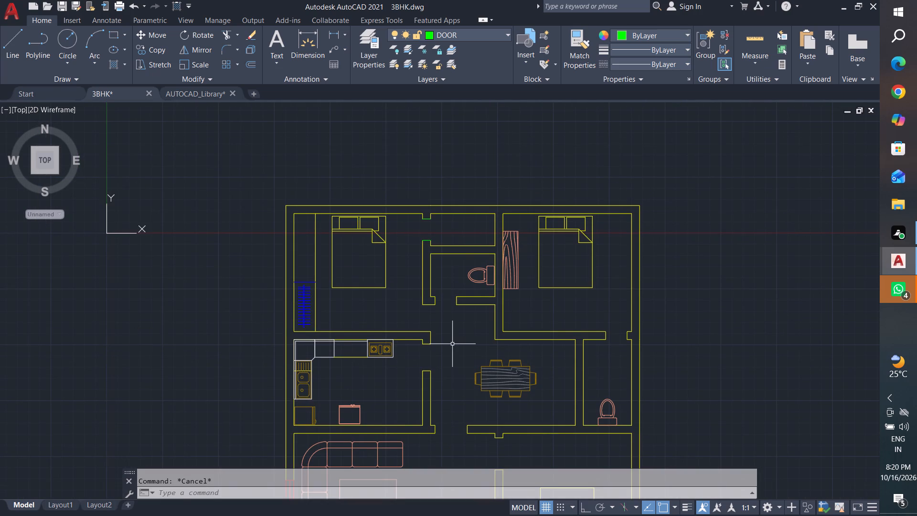
Erase the two short vertical lines beside the outer left wall at the plan's lower-left inner corner.
middle_click_drag(556, 360, 578, 273)
scroll(578, 273, "down", 1)
key("Escape")
middle_click_drag(522, 423, 533, 380)
scroll(426, 413, "up", 4)
left_click_drag(440, 342, 437, 346)
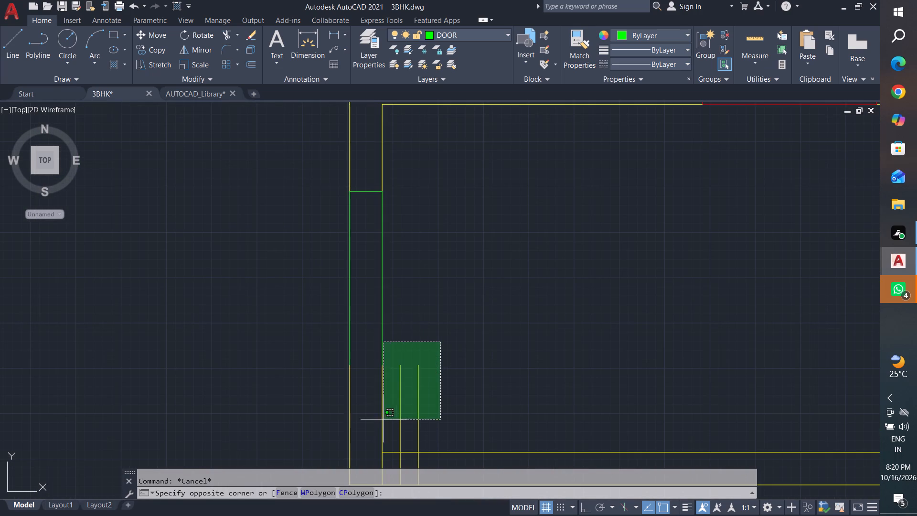
left_click(396, 422)
key("Delete")
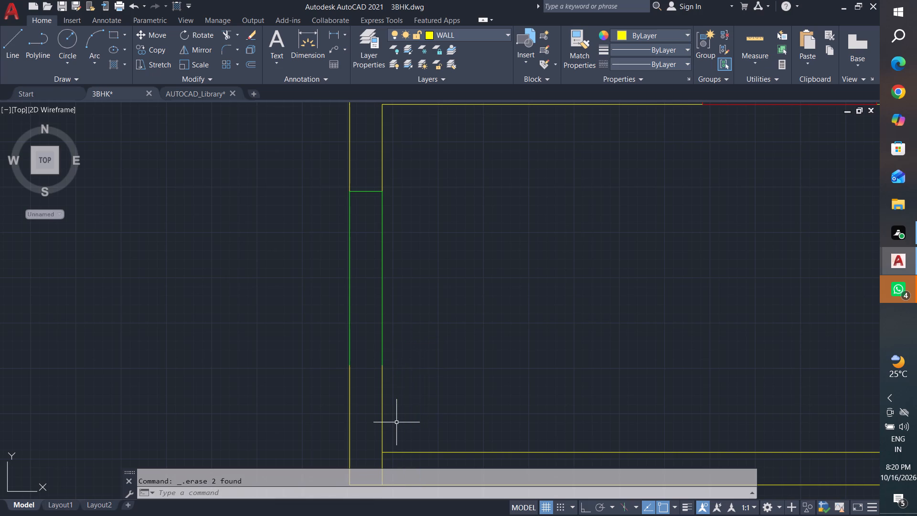
scroll(395, 422, "down", 3)
scroll(402, 440, "up", 1)
key("Escape")
key("Escape")
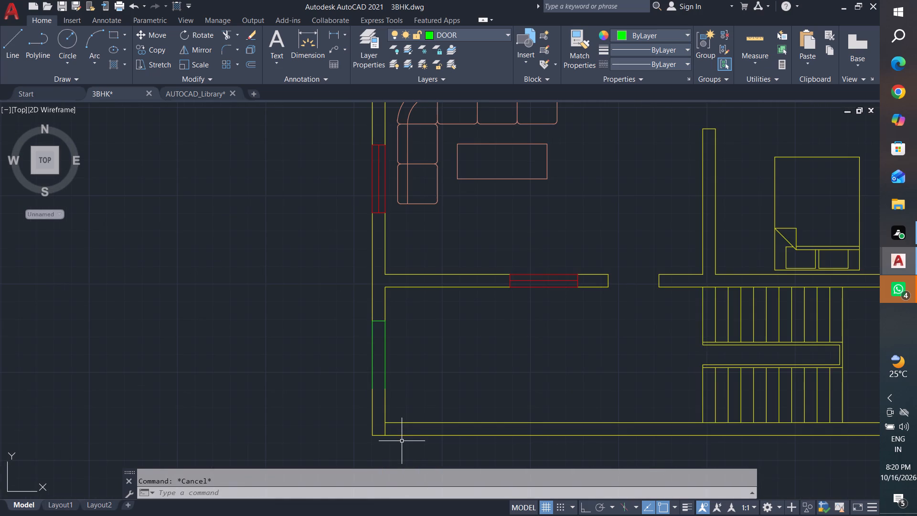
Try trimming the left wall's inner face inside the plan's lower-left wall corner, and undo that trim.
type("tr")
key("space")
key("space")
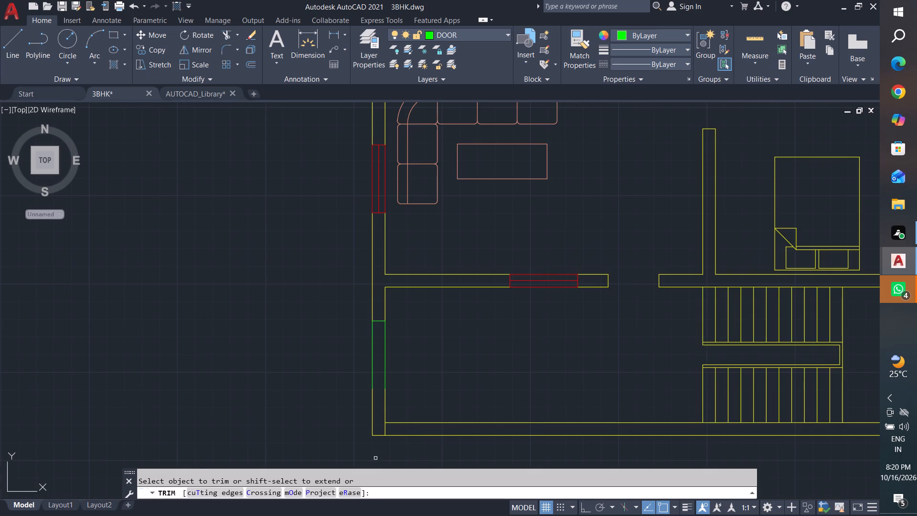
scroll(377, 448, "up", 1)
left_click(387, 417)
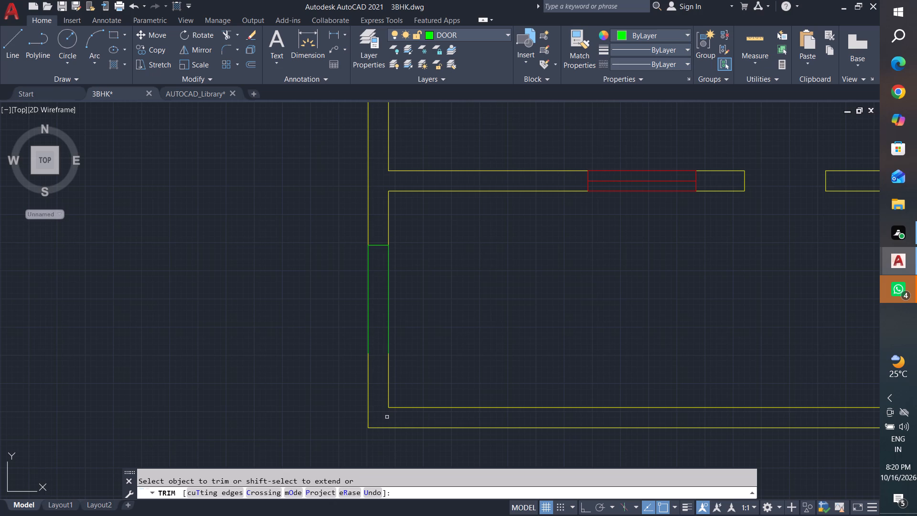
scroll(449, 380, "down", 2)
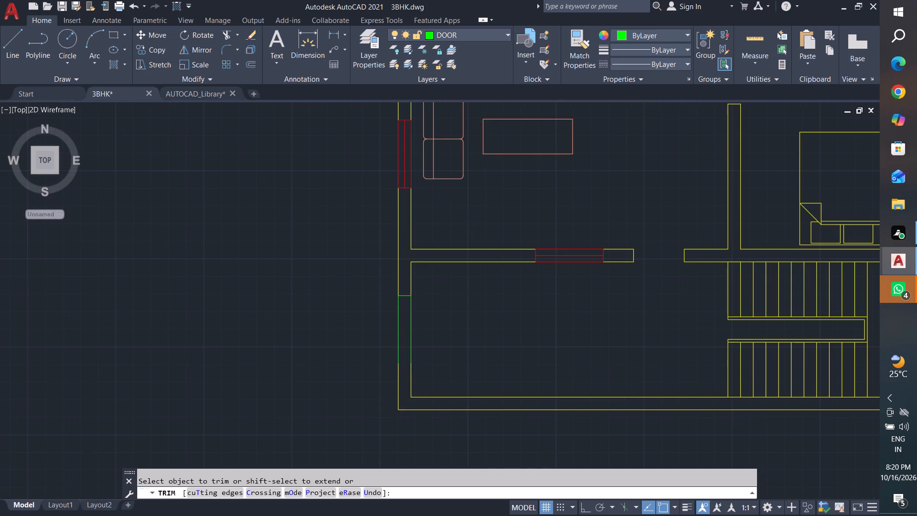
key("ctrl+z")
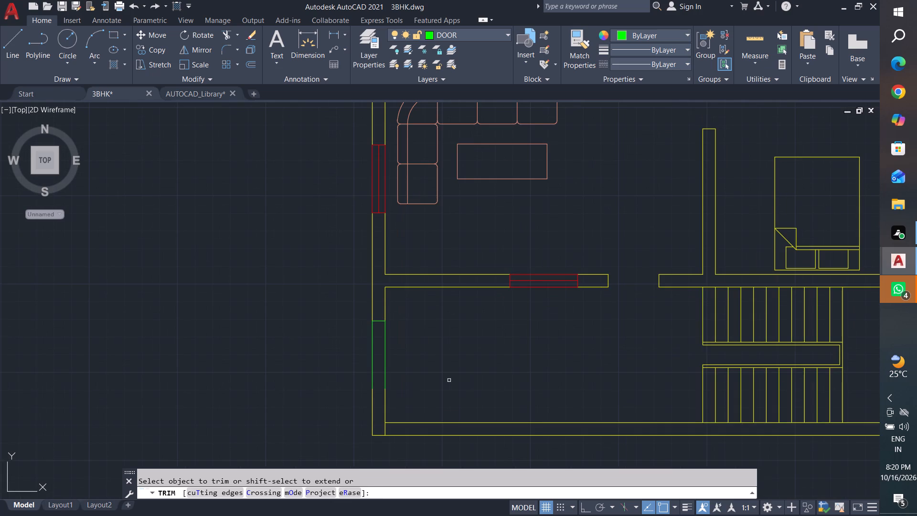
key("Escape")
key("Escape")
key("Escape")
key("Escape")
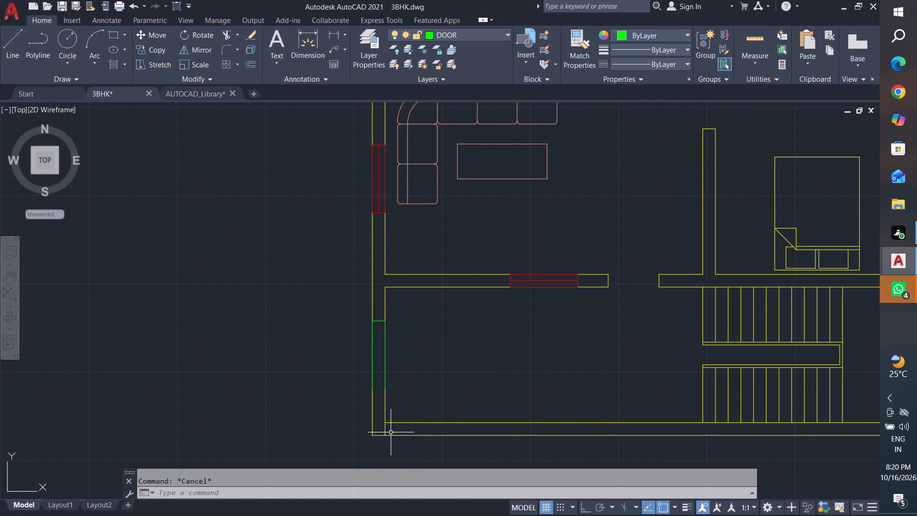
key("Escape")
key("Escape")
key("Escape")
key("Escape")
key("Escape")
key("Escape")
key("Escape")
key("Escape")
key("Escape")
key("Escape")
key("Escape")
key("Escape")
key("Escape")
Extend the bottom wall's inner line at the lower-left corner to the outer face of the left wall.
type("ex")
key("space")
key("space")
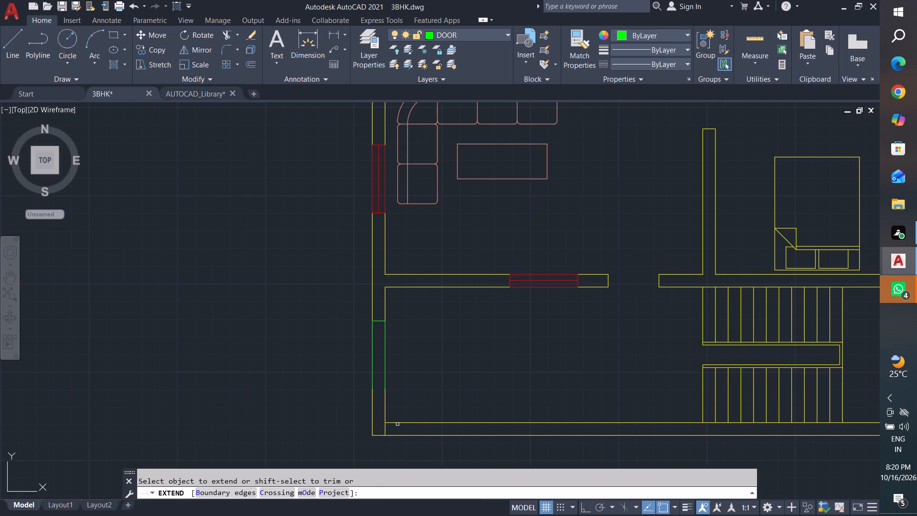
left_click(400, 423)
key("Escape")
key("Escape")
key("Escape")
key("Escape")
key("Escape")
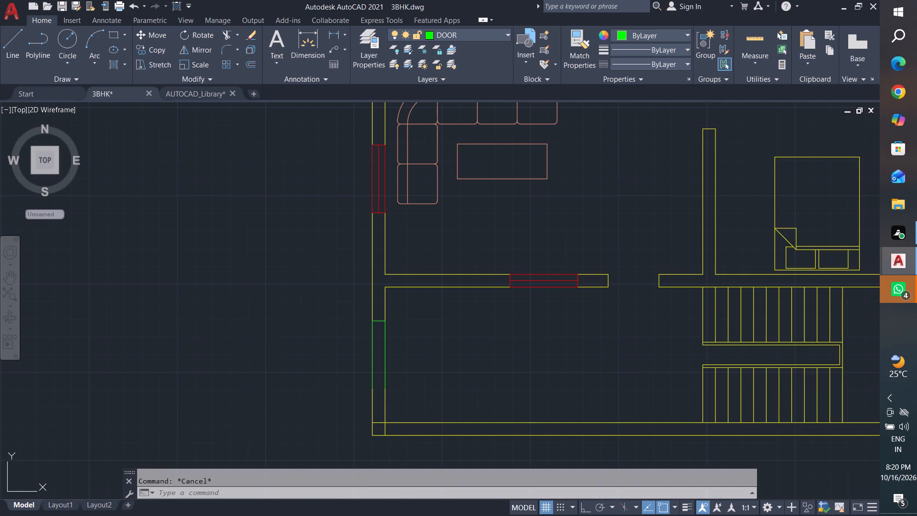
Offset the left wall's inner face and the bottom wall's inner line 5" into the lower-left room.
key("Escape")
key("Escape")
key("Escape")
key("Escape")
type("o 5\"")
key("Return")
scroll(416, 417, "up", 1)
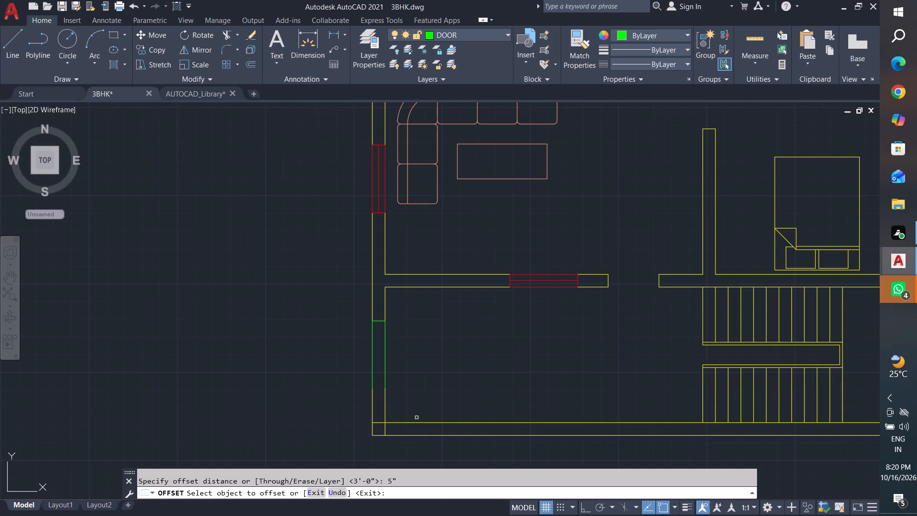
scroll(416, 417, "up", 1)
left_click(339, 450)
left_click(377, 458)
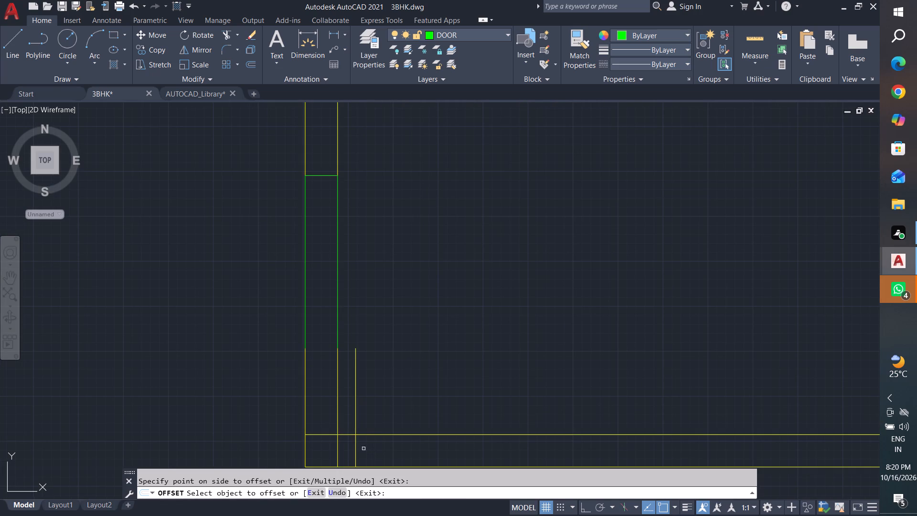
left_click(350, 435)
left_click(355, 419)
key("Escape")
key("Escape")
key("Escape")
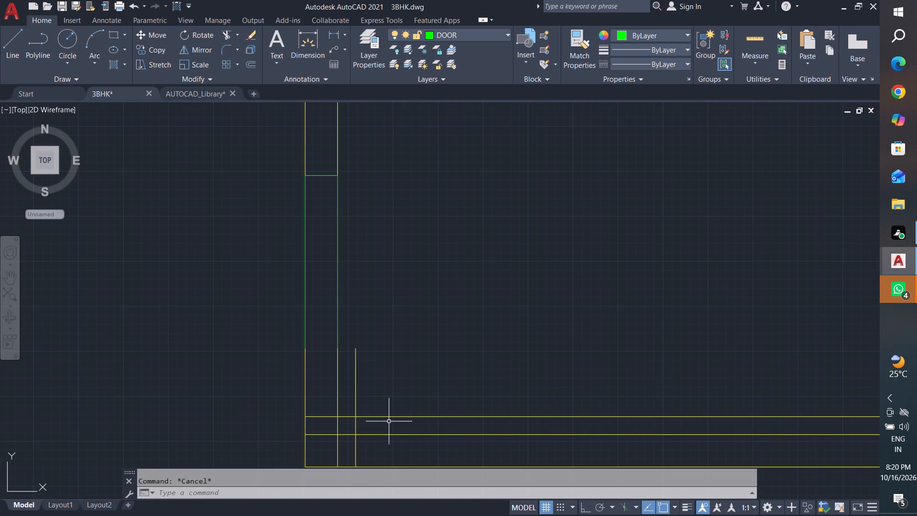
key("Escape")
Trim the two offset lines inside the room, keeping only the short pieces across the left and bottom walls.
type("tr")
key("space")
key("space")
scroll(366, 432, "up", 3)
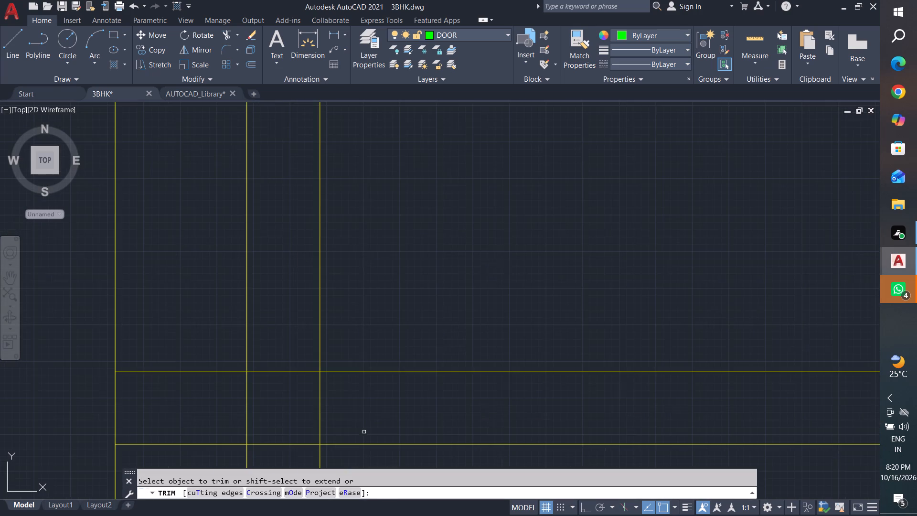
left_click(280, 344)
left_click(359, 419)
left_click(410, 408)
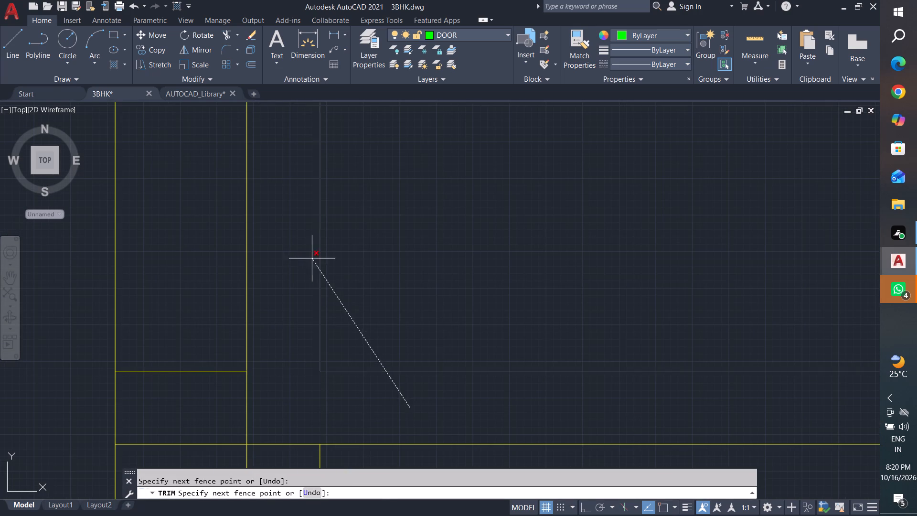
left_click(312, 258)
scroll(414, 358, "down", 5)
scroll(396, 374, "up", 2)
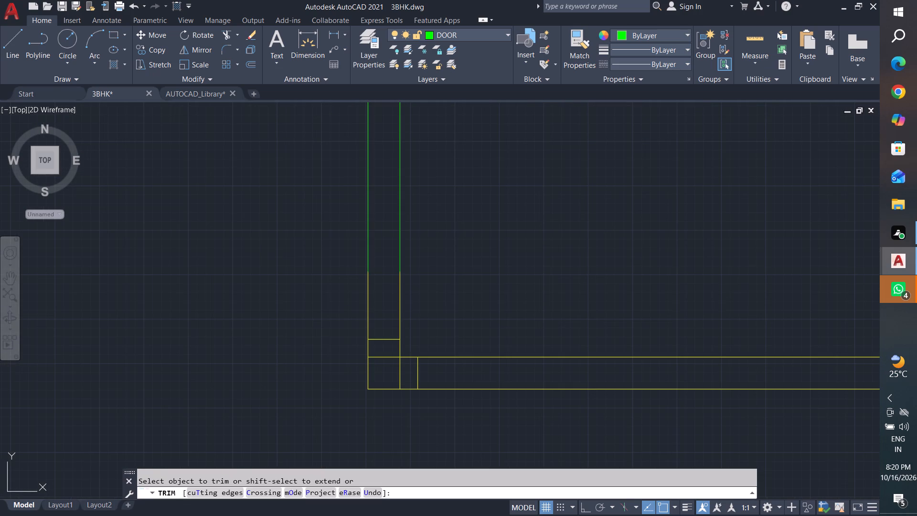
scroll(396, 374, "up", 3)
left_click(601, 366)
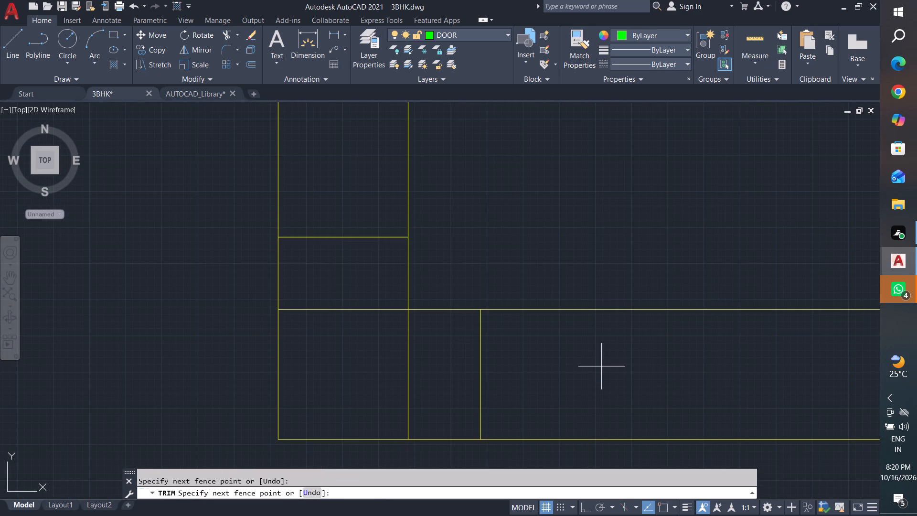
key("Escape")
key("Escape")
key("Escape")
key("Escape")
key("Escape")
key("Escape")
key("Escape")
key("Escape")
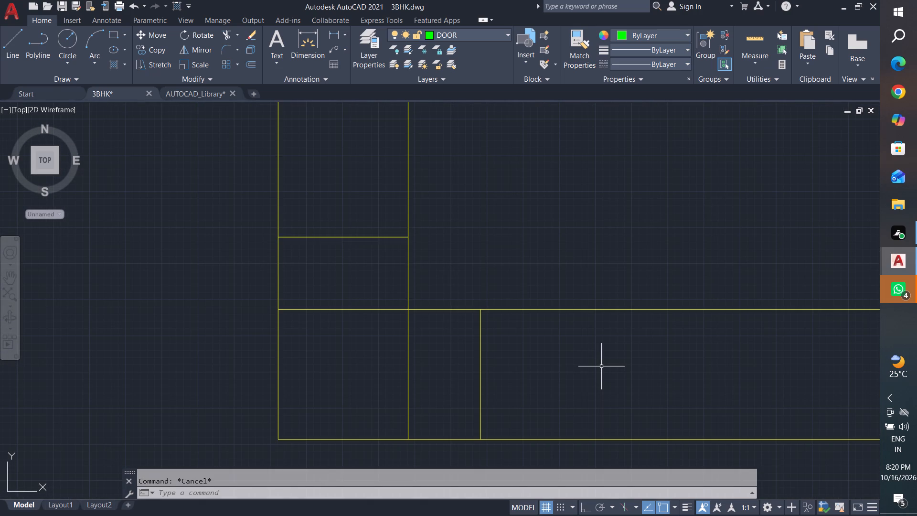
key("Escape")
key("Escape")
Trim the crossing inner wall lines inside the lower-left corner so the corner block is one open shape.
type("tr")
key("space")
key("space")
left_click(339, 282)
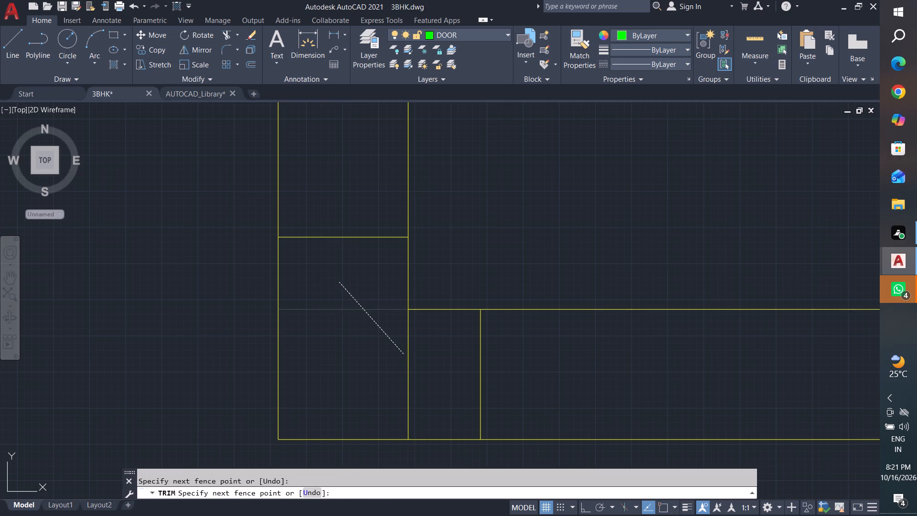
left_click(447, 383)
scroll(428, 396, "down", 5)
middle_click_drag(554, 415, 306, 376)
middle_click_drag(458, 395, 362, 416)
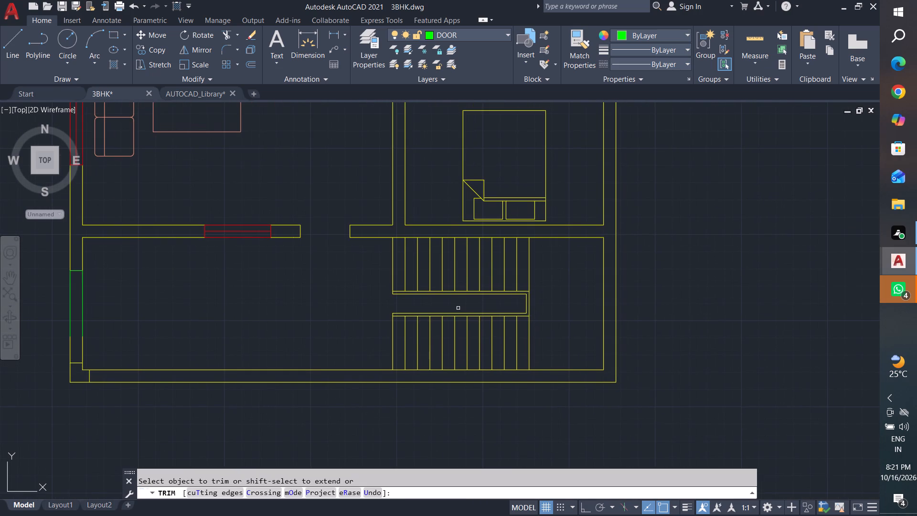
key("Escape")
key("Escape")
key("Escape")
key("Escape")
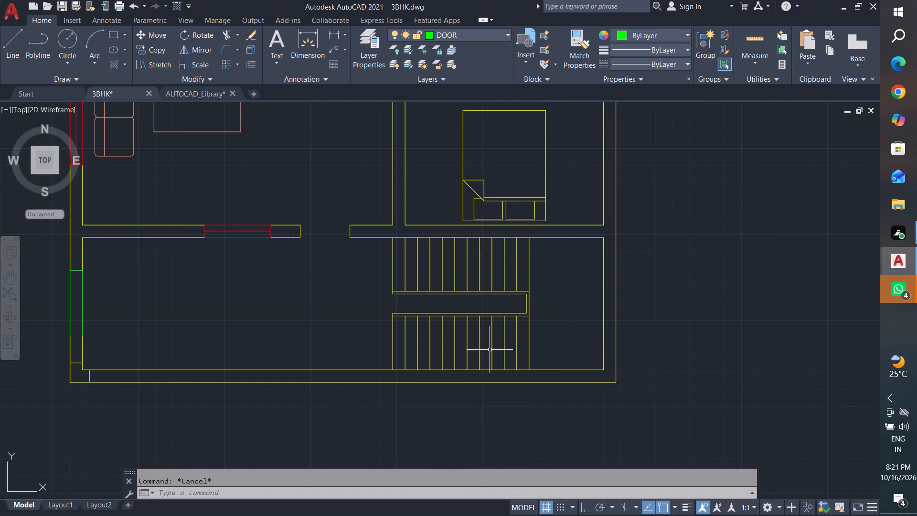
Examine the staircase, lower rooms and upper bedrooms of the plan, including the wall ends and door openings.
middle_click_drag(557, 353, 728, 376)
scroll(541, 385, "down", 2)
scroll(534, 330, "up", 1)
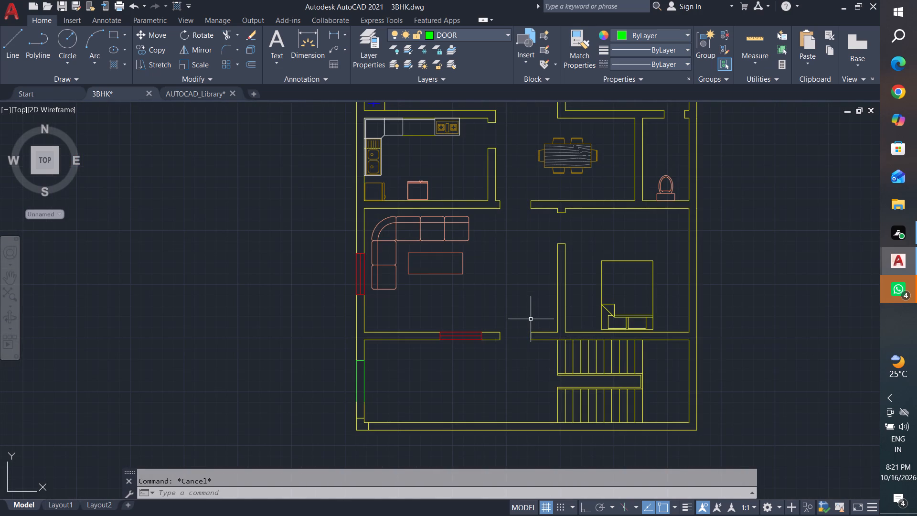
key("Escape")
key("Escape")
scroll(698, 300, "up", 1)
middle_click_drag(715, 312, 725, 322)
scroll(413, 357, "down", 1)
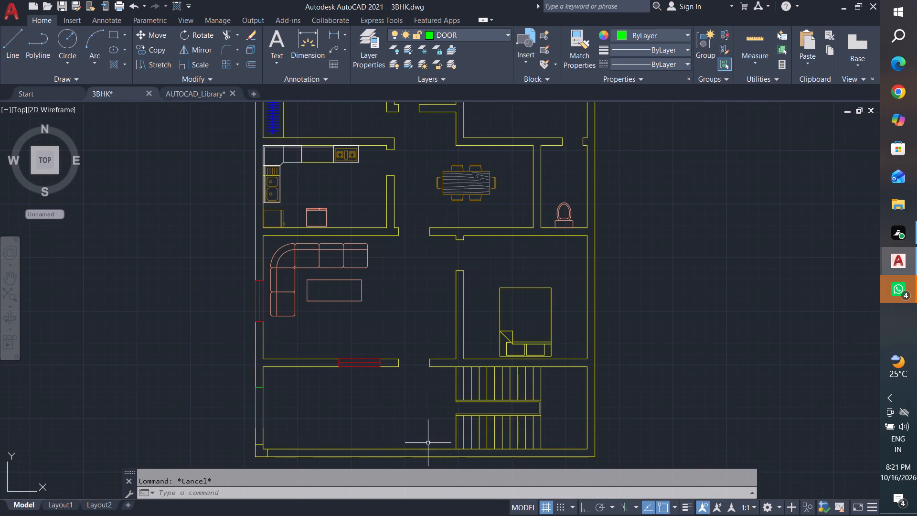
middle_click_drag(564, 212, 670, 382)
scroll(682, 338, "up", 1)
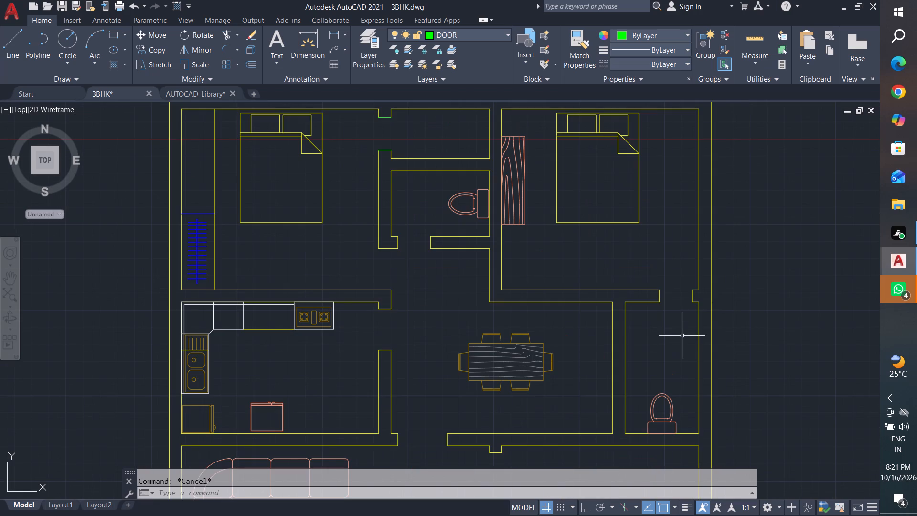
key("Escape")
key("Escape")
key("Escape")
key("Escape")
key("Escape")
key("Escape")
Measure the width of the doorway between the upper-right bedroom and its toilet using a linear dimension.
double_click(337, 36)
scroll(698, 292, "up", 3)
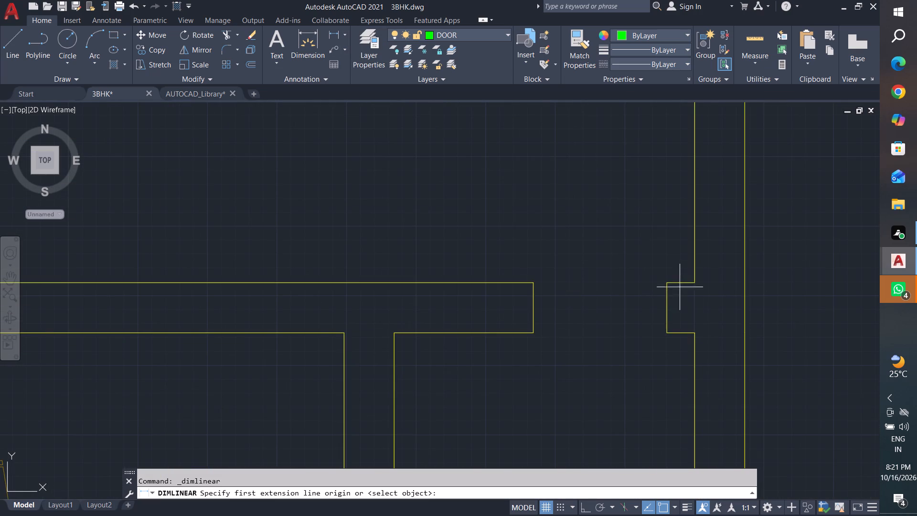
left_click(668, 282)
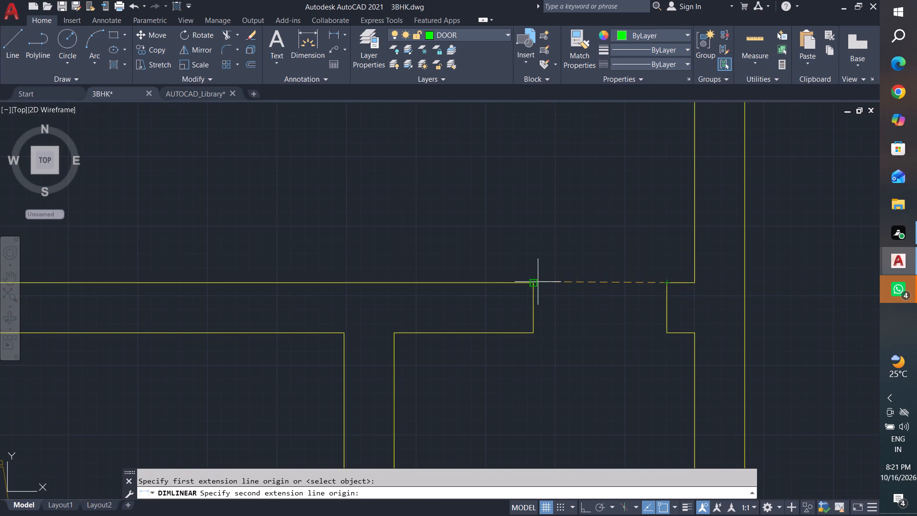
left_click(534, 282)
key("Escape")
key("Escape")
key("Escape")
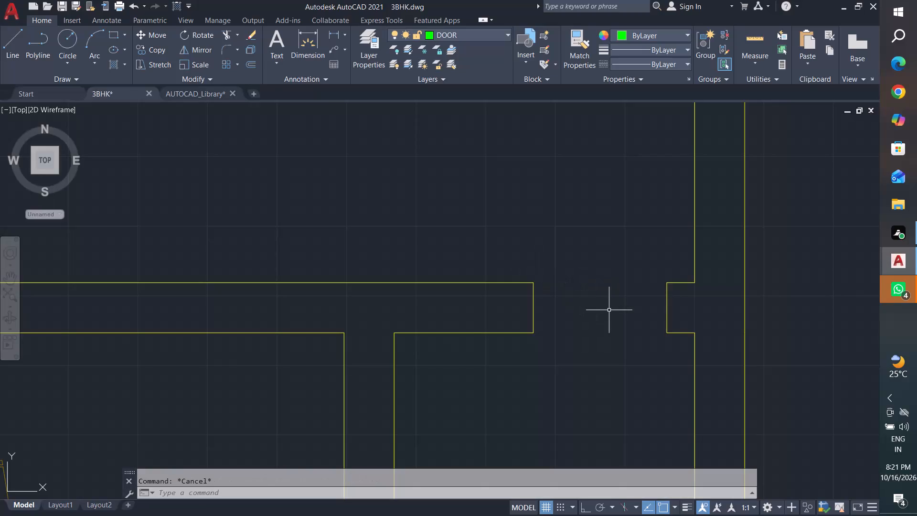
Extend the central toilet's bottom wall line and the right bedroom's bottom wall line across the vertical wall joining them.
scroll(612, 311, "down", 2)
middle_click_drag(612, 311, 712, 256)
scroll(704, 270, "down", 2)
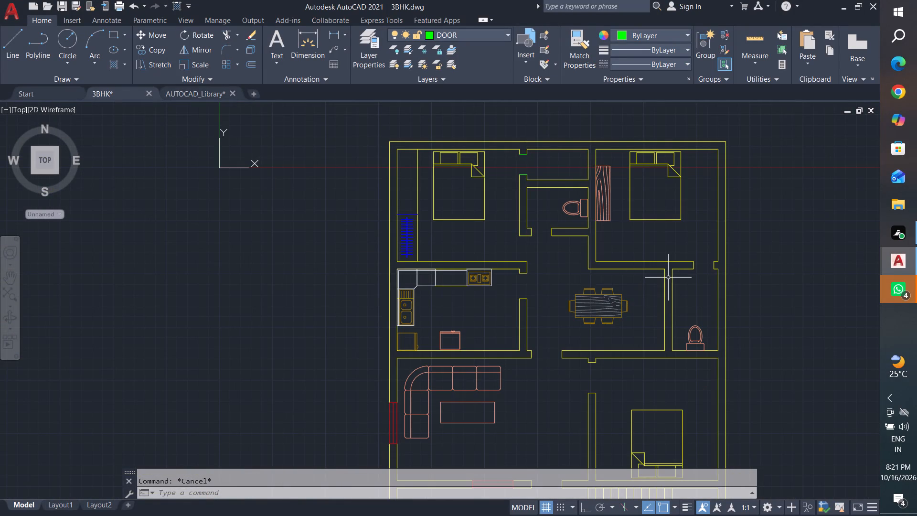
scroll(607, 255, "up", 1)
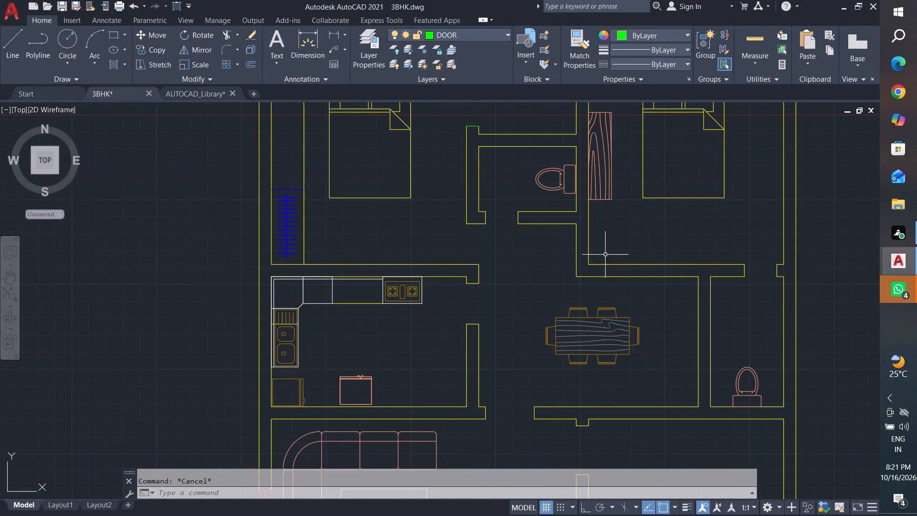
key("Escape")
key("Escape")
key("Escape")
type("ex")
key("space")
key("space")
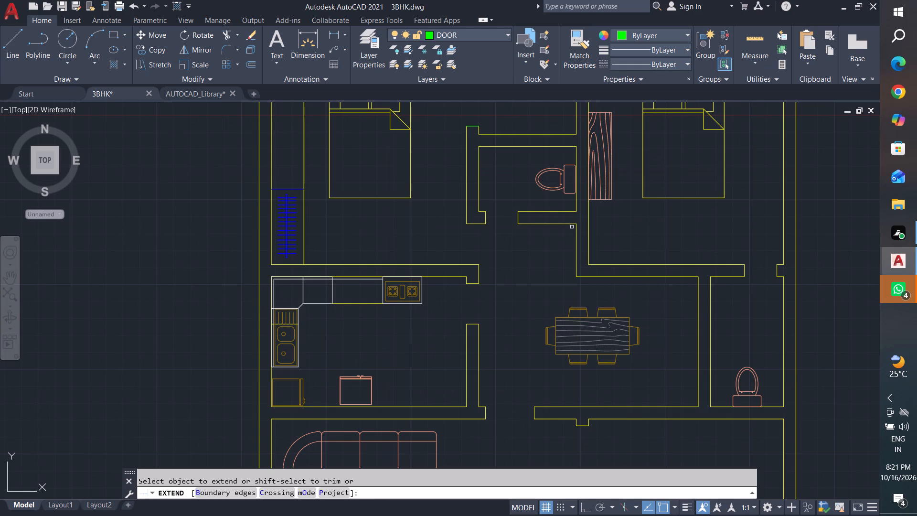
left_click(571, 224)
key("Escape")
key("Escape")
key("Escape")
type("ex")
key("space")
key("space")
left_click(608, 266)
key("Escape")
key("Escape")
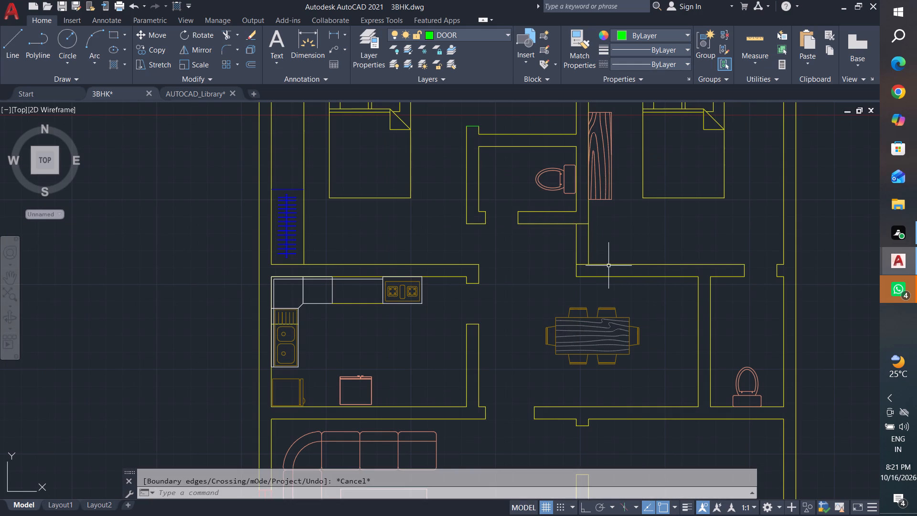
Trim away both lines of the short vertical wall between the central toilet and the dining area's upper wall.
key("Escape")
type("tr")
key("space")
key("space")
left_click(671, 249)
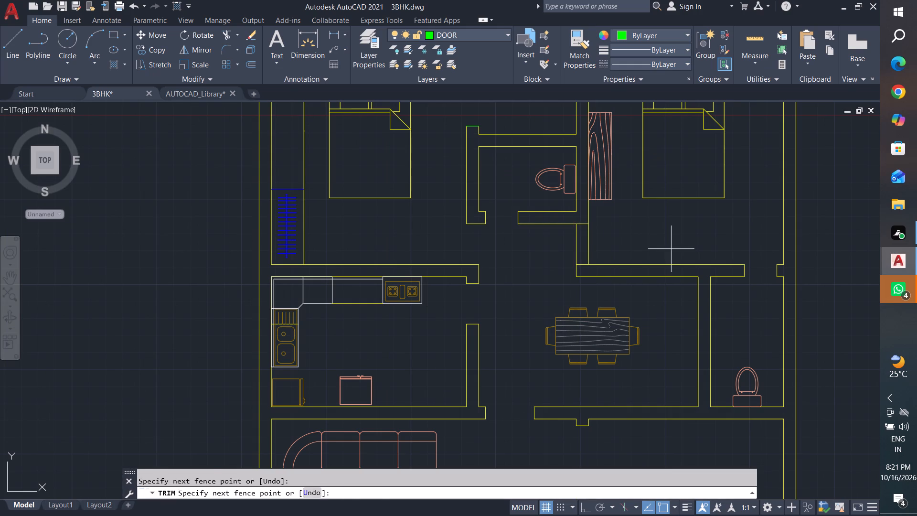
left_click(544, 250)
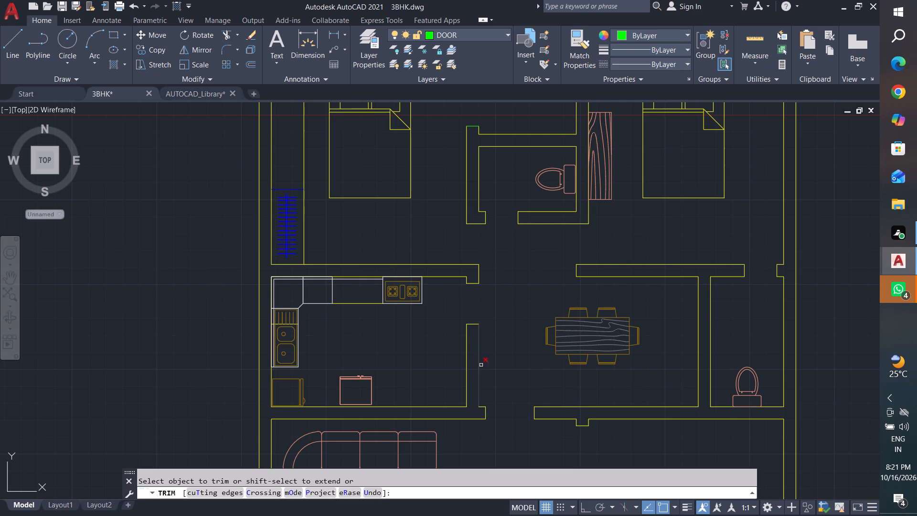
middle_click_drag(504, 368, 517, 301)
key("Escape")
key("Escape")
Extend the end line of the staircase's lower flight down to the outer line of the bottom wall.
scroll(517, 301, "down", 3)
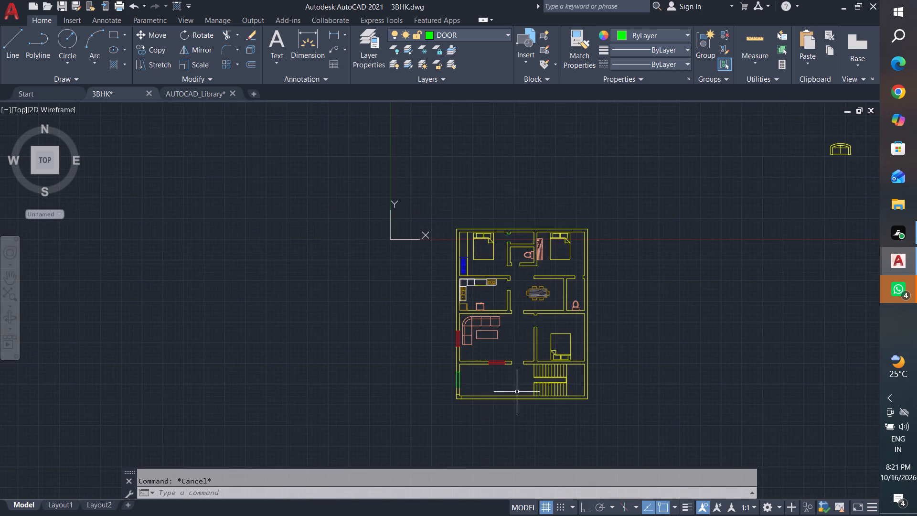
scroll(519, 385, "up", 2)
middle_click_drag(404, 364, 447, 326)
key("Escape")
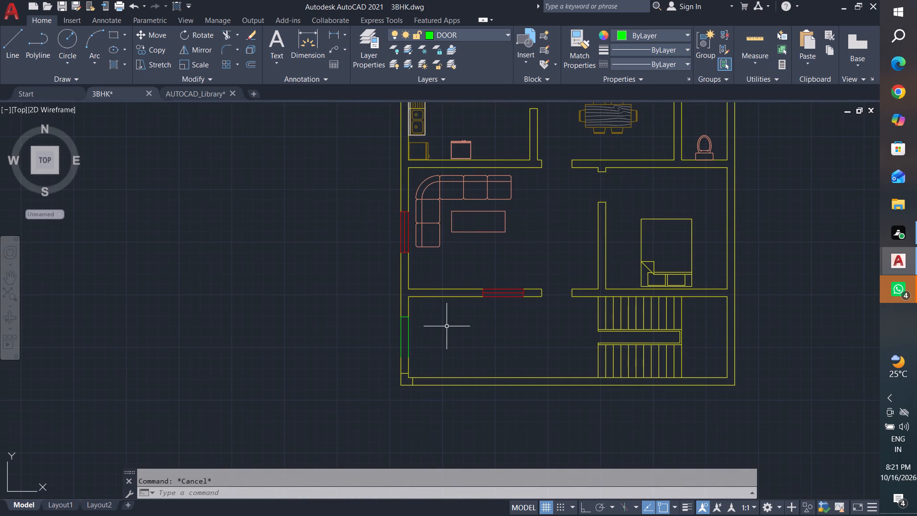
key("Escape")
key("Escape")
key("Escape")
type("ex")
key("space")
key("space")
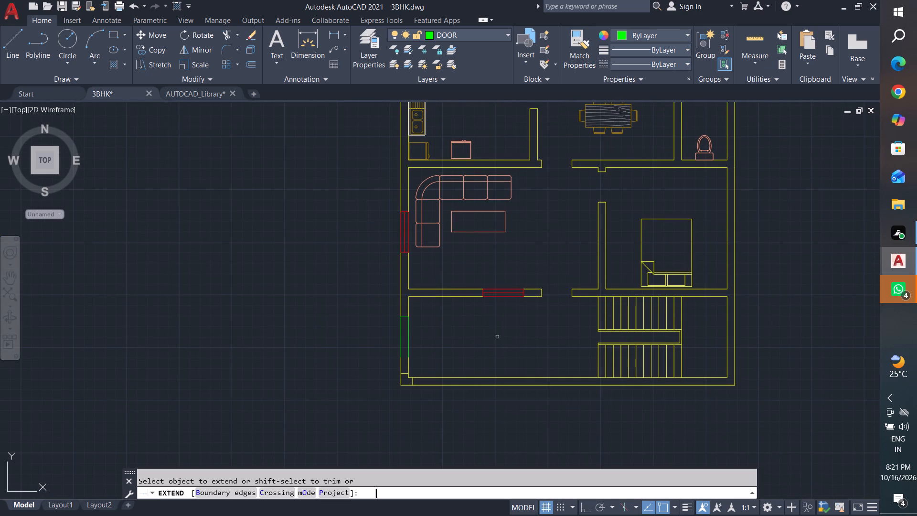
left_click(598, 368)
key("Escape")
key("Escape")
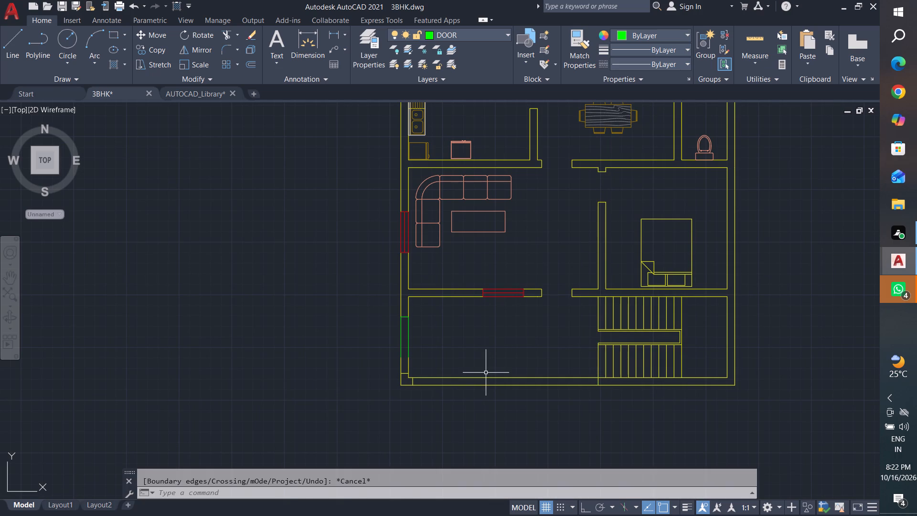
key("Escape")
key("Escape")
key("Escape")
key("Escape")
key("Escape")
key("Escape")
key("Escape")
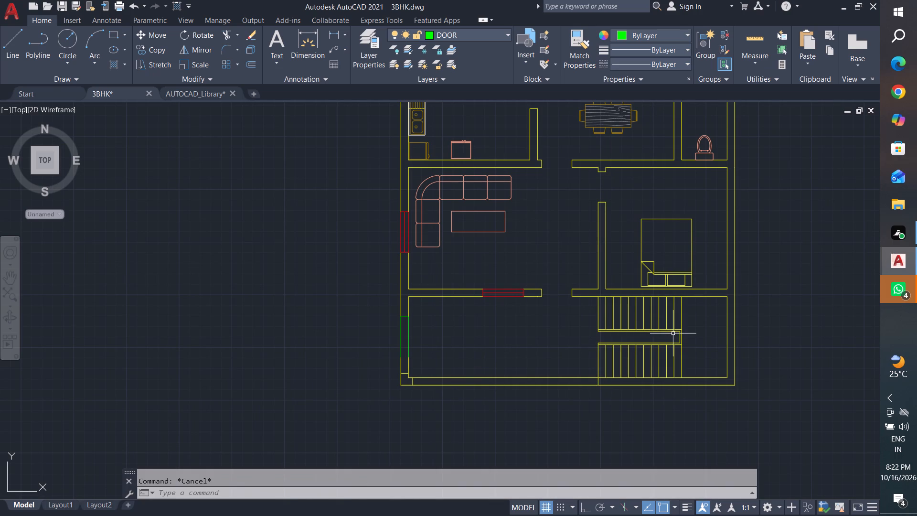
Insert a Door - Imperial block in the empty space to the left of the floor plan.
middle_click_drag(698, 332, 675, 441)
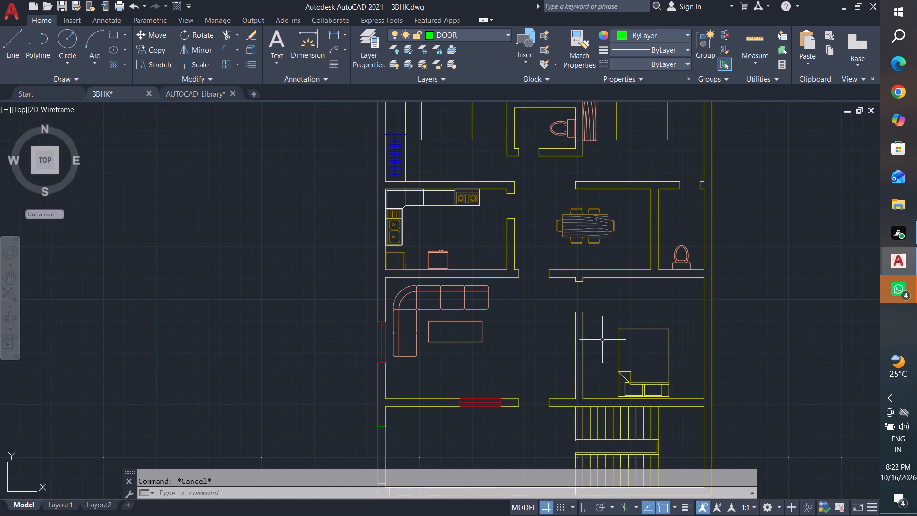
middle_click_drag(602, 340, 605, 270)
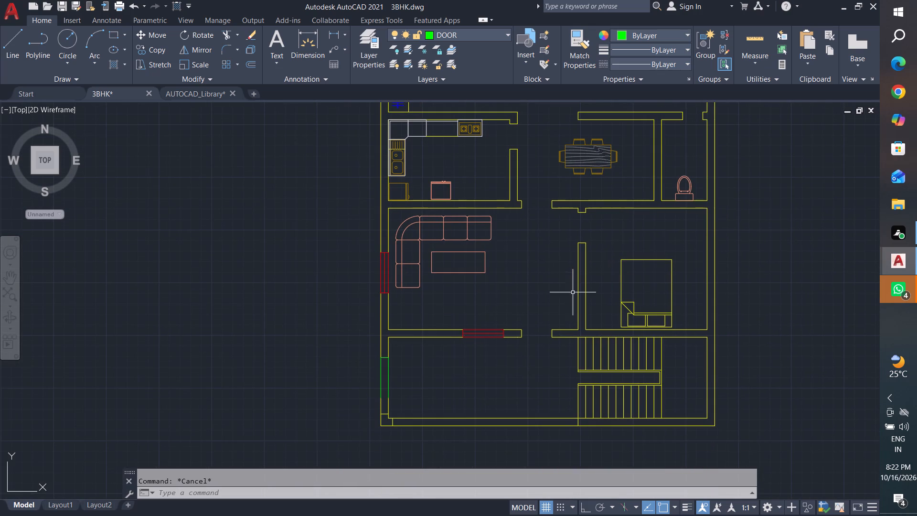
middle_click_drag(567, 296, 584, 453)
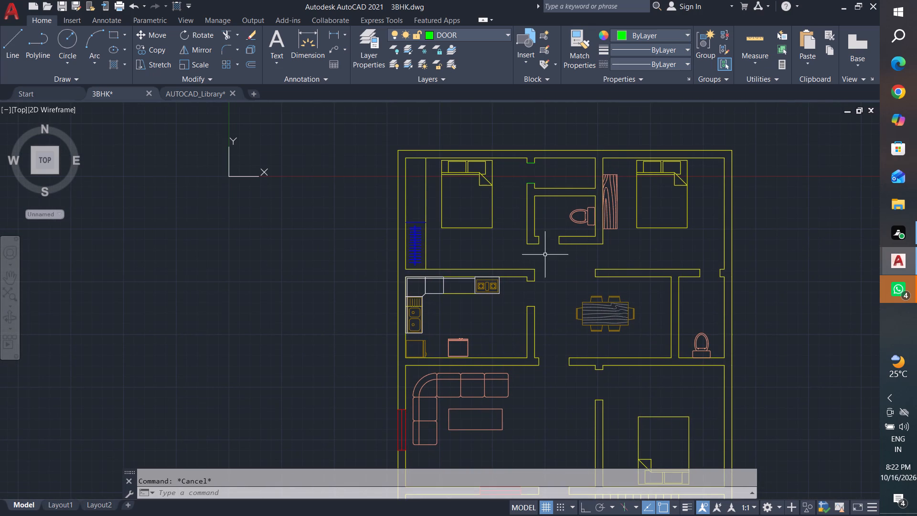
key("Escape")
key("Escape")
key("Escape")
key("Escape")
key("Escape")
key("ctrl+3")
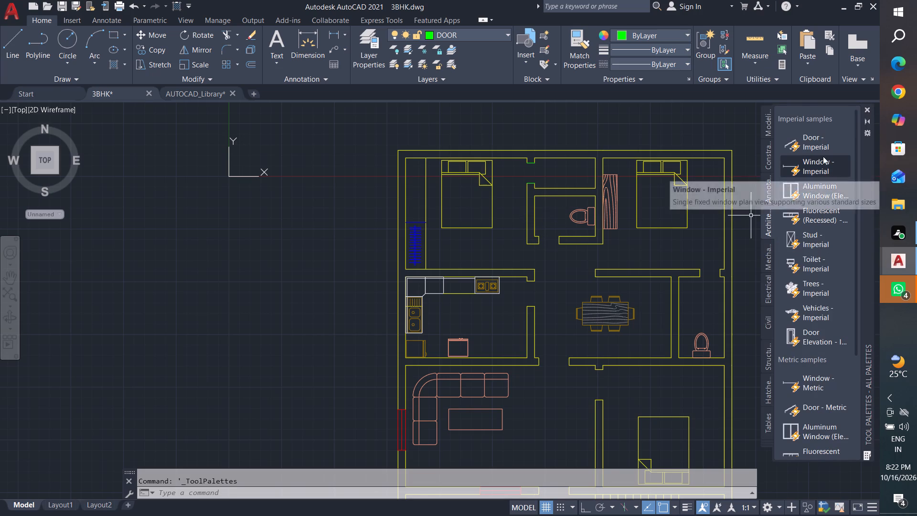
left_click(822, 148)
left_click_drag(832, 140, 315, 262)
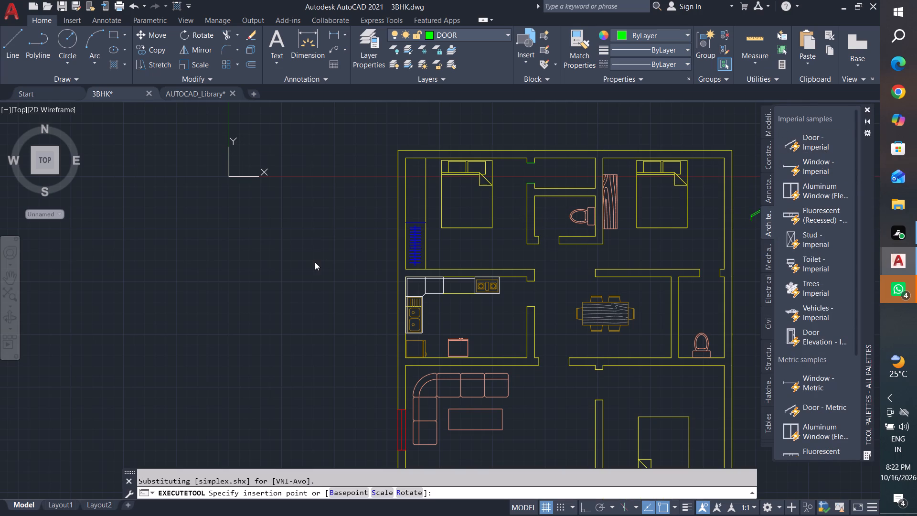
left_click(277, 272)
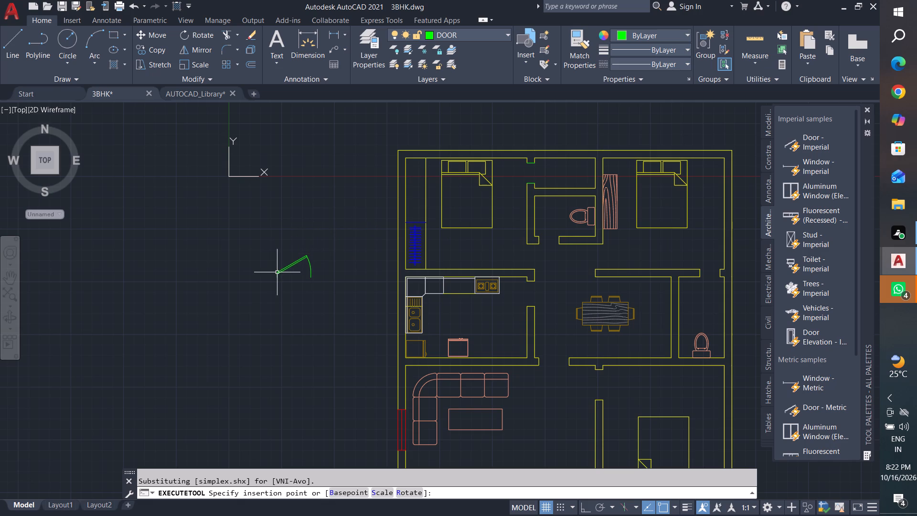
key("Escape")
key("Escape")
Set the inserted door's opening angle to Open 90º.
left_click(291, 267)
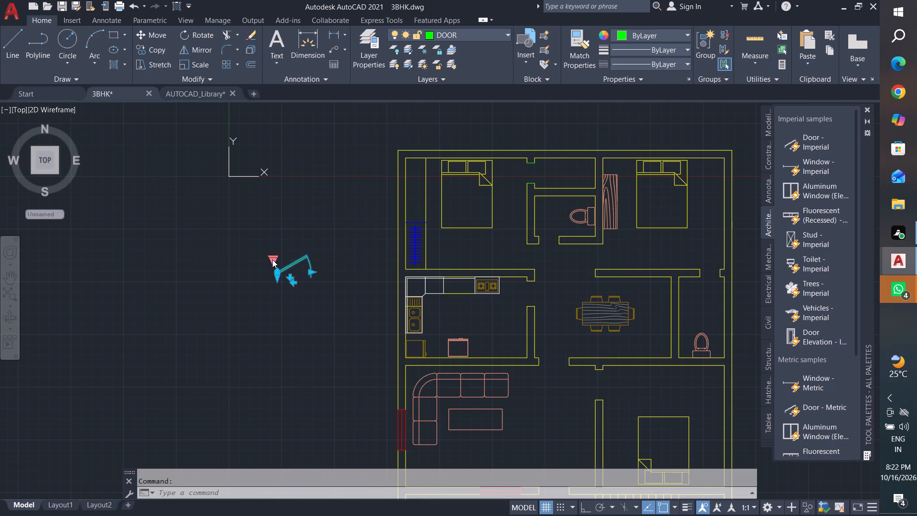
left_click(272, 259)
left_click(309, 298)
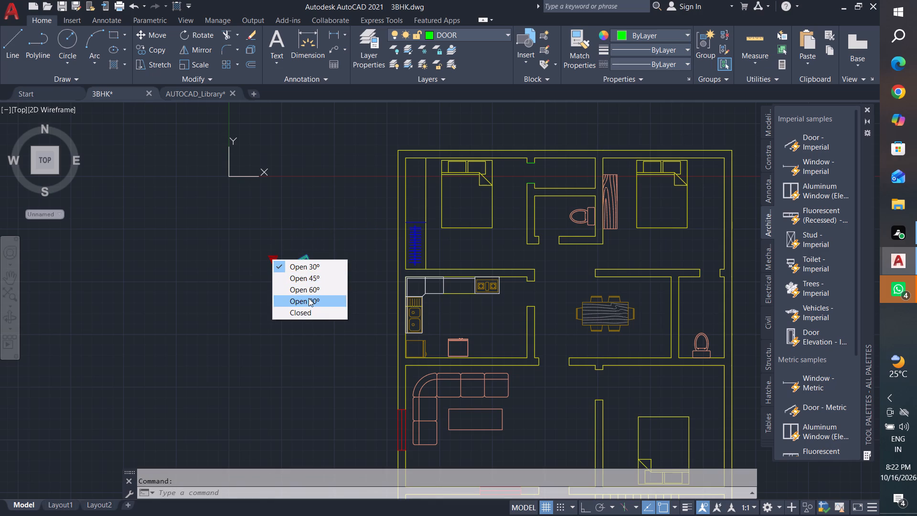
key("Escape")
key("Escape")
key("Escape")
key("Escape")
Rotate the door 90° counterclockwise about its lower hinge end with Ortho on.
left_click(344, 220)
left_click(229, 318)
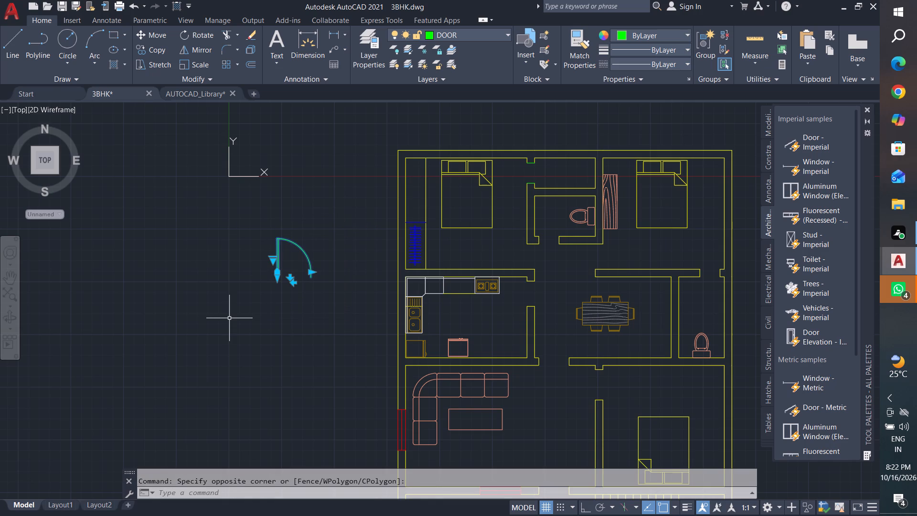
type("ro")
key("Return")
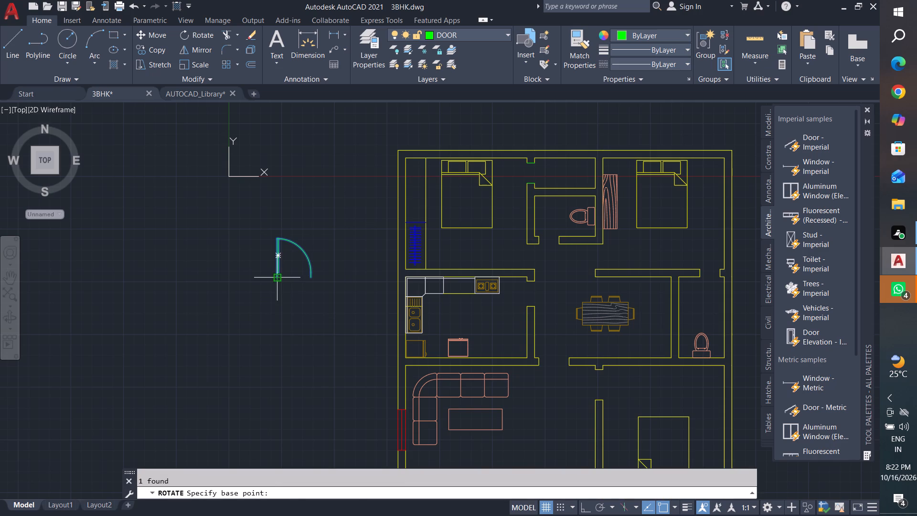
left_click(277, 280)
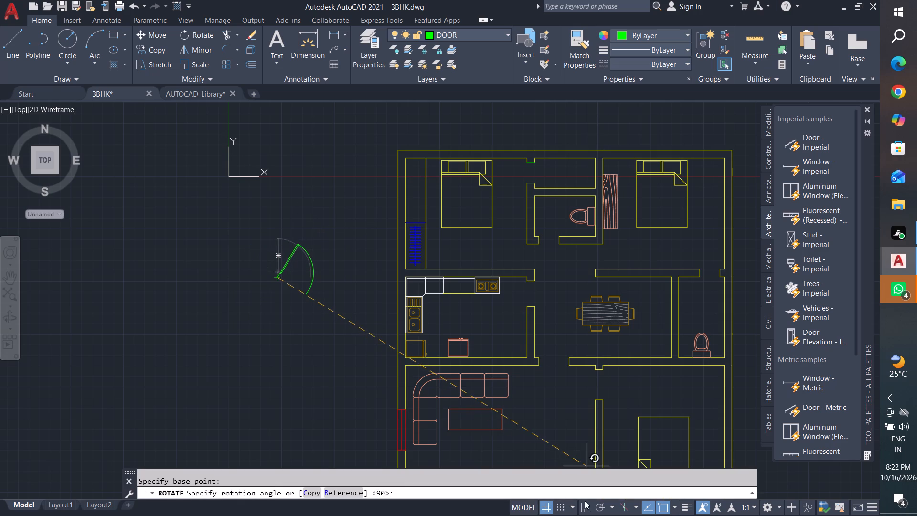
left_click(586, 509)
left_click(289, 217)
key("Escape")
key("Escape")
key("Escape")
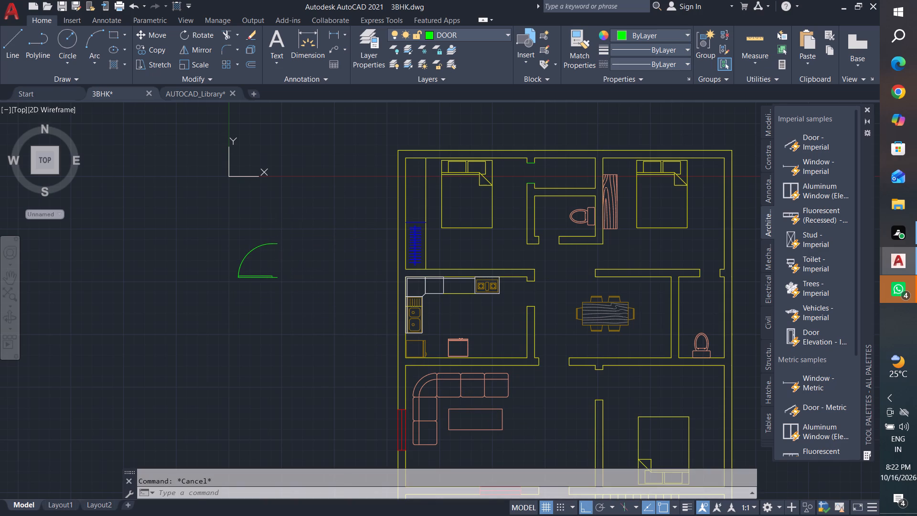
Move the door by its hinge end, with Ortho off, to the upper-left bedroom's doorway, just above the kitchen wall's end.
key("Escape")
left_click(309, 215)
left_click(206, 326)
key("comma")
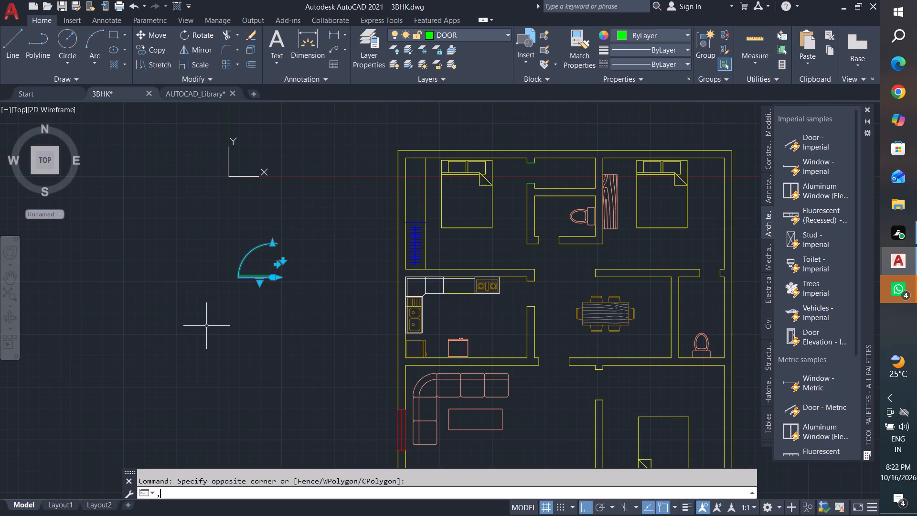
key("BackSpace")
type("m")
key("space")
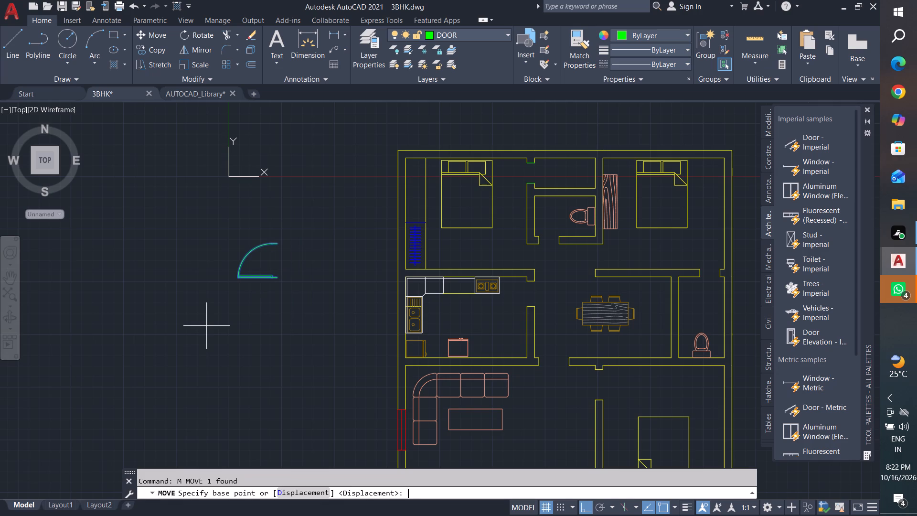
left_click(276, 279)
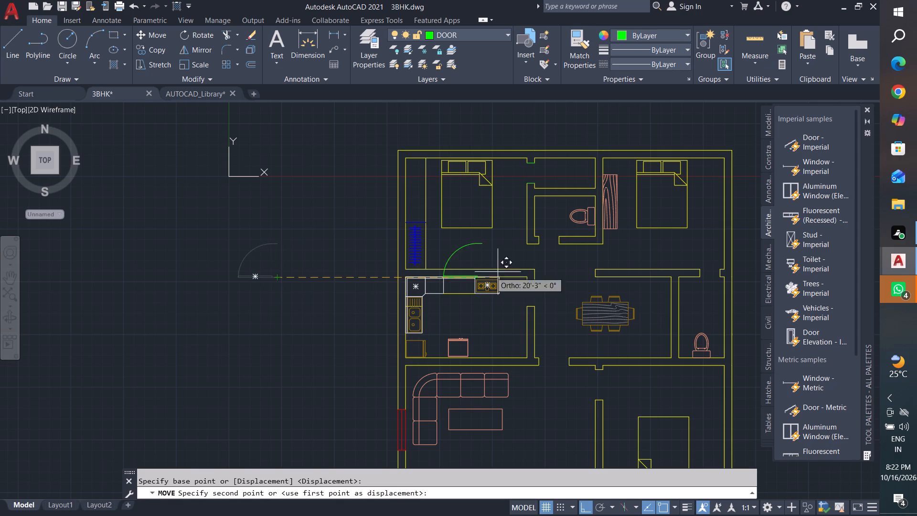
scroll(522, 272, "up", 4)
left_click(591, 509)
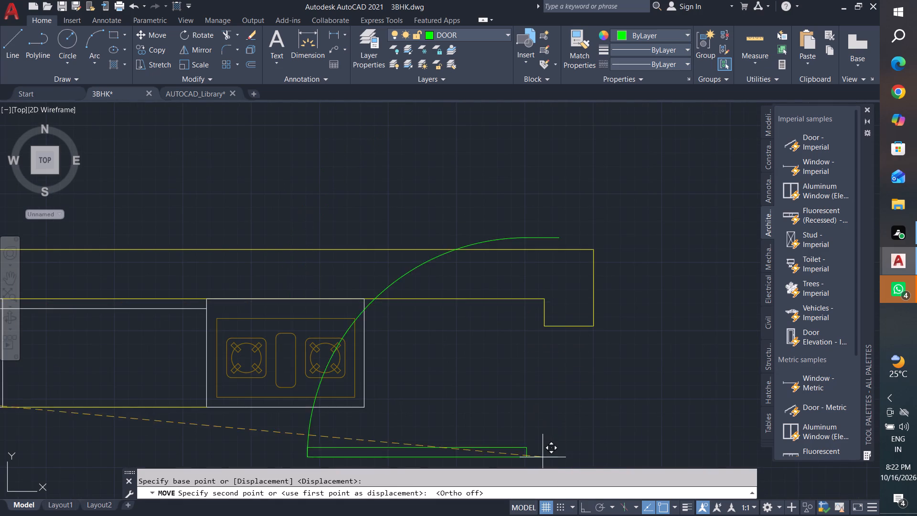
middle_click_drag(643, 222, 632, 329)
scroll(631, 329, "up", 1)
scroll(631, 329, "down", 3)
scroll(592, 328, "up", 1)
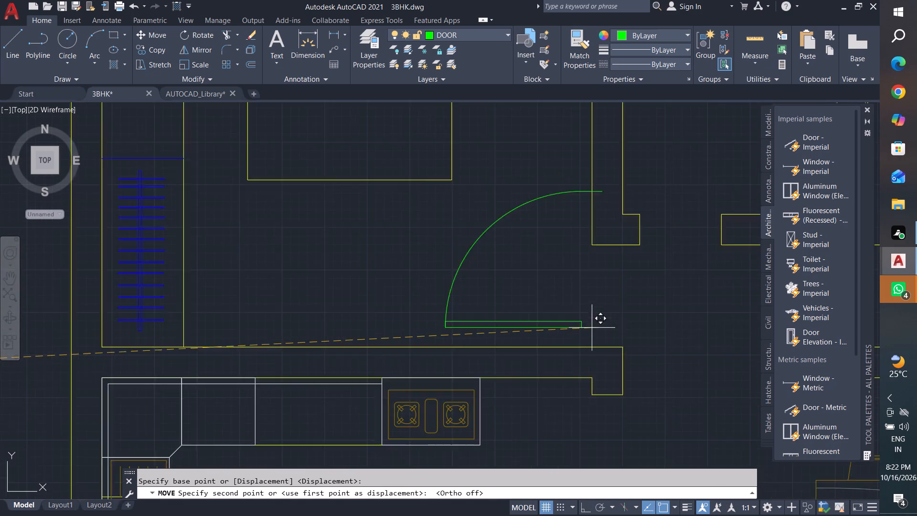
scroll(592, 328, "up", 1)
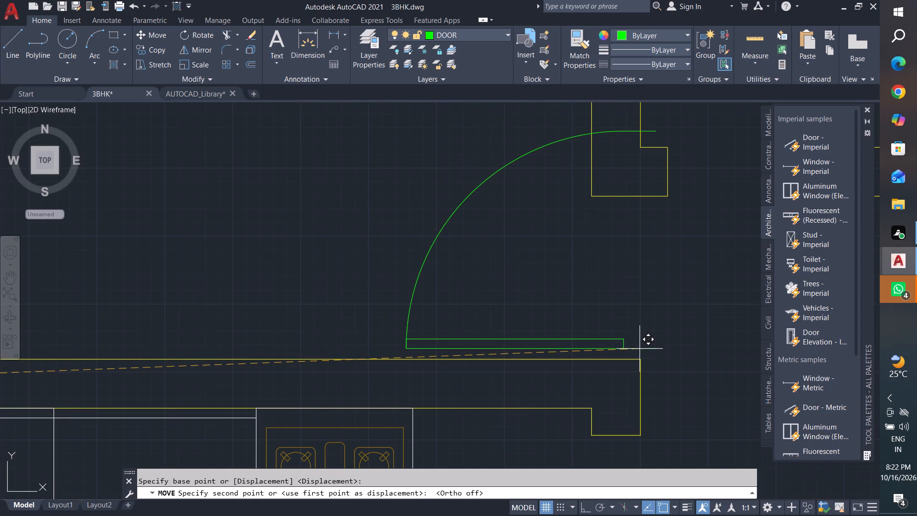
left_click(640, 349)
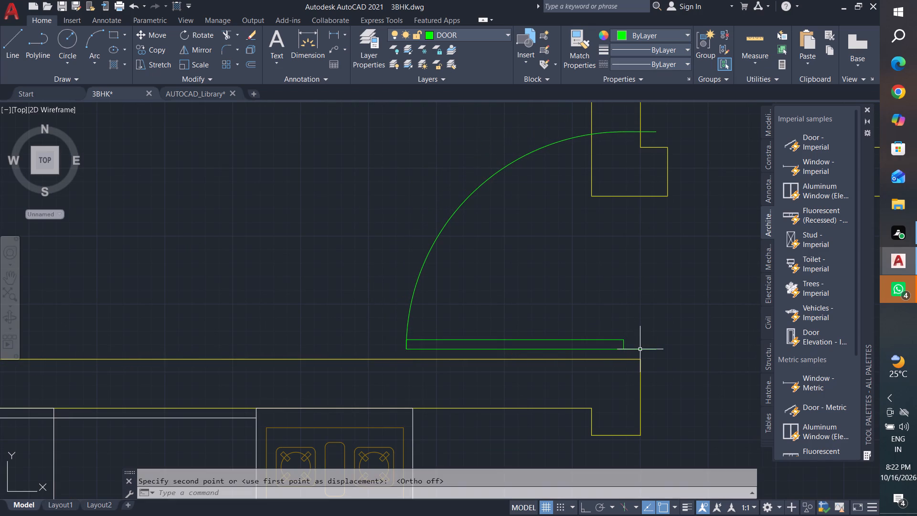
key("Escape")
key("Escape")
key("Escape")
key("Escape")
key("Escape")
Scale the door down about its hinge end so its swing fits below the wall end across the doorway.
left_click(564, 136)
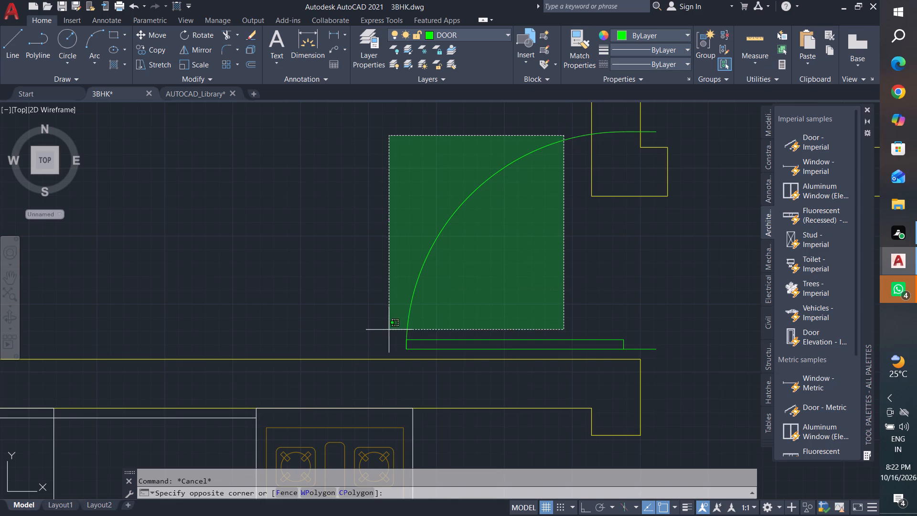
left_click(360, 351)
type("sc")
key("Return")
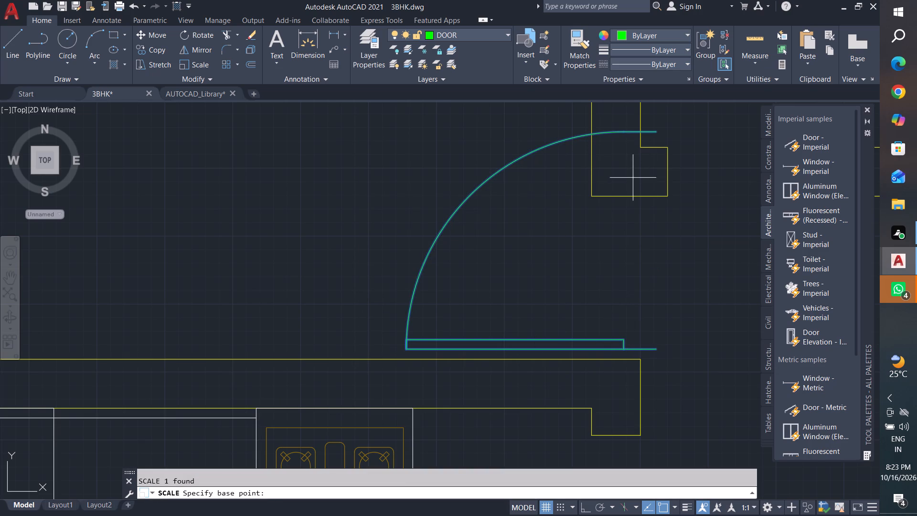
left_click(652, 349)
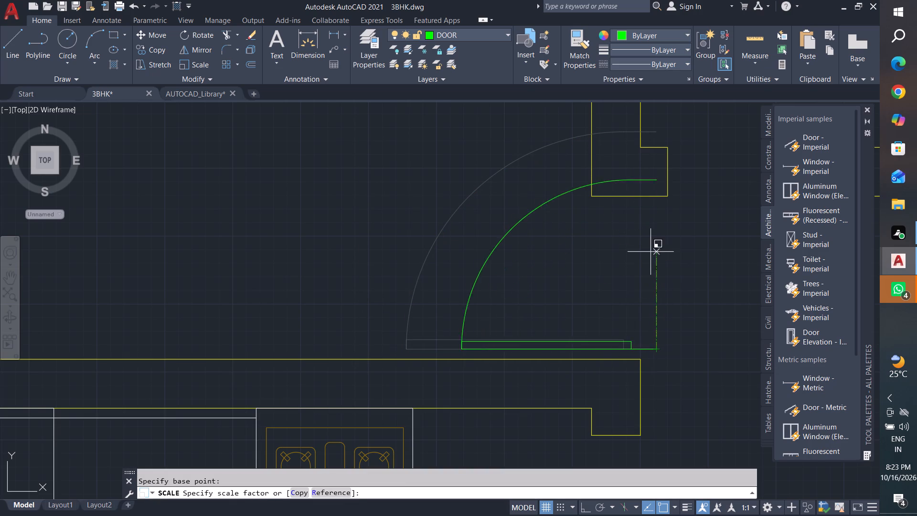
left_click(634, 266)
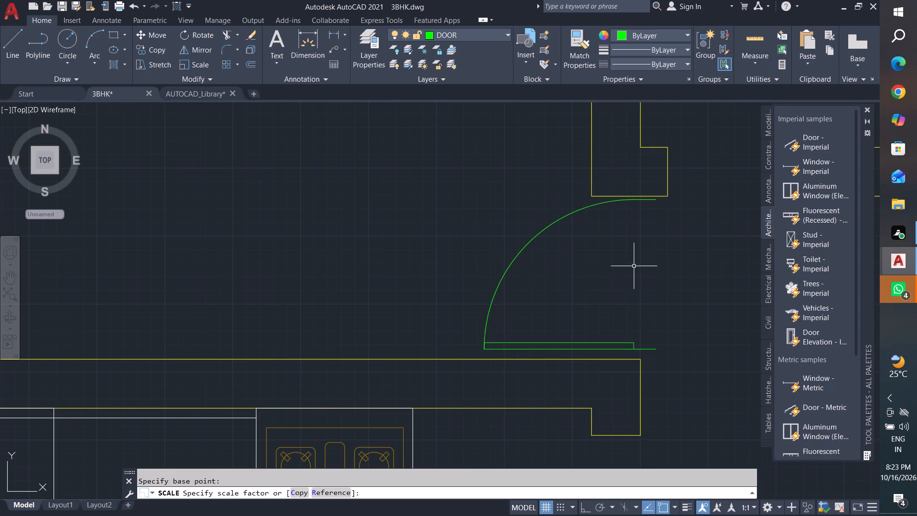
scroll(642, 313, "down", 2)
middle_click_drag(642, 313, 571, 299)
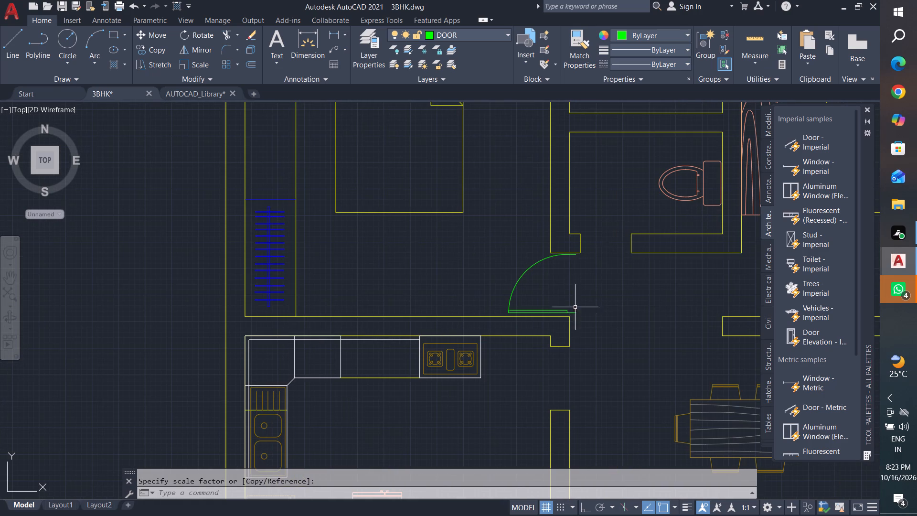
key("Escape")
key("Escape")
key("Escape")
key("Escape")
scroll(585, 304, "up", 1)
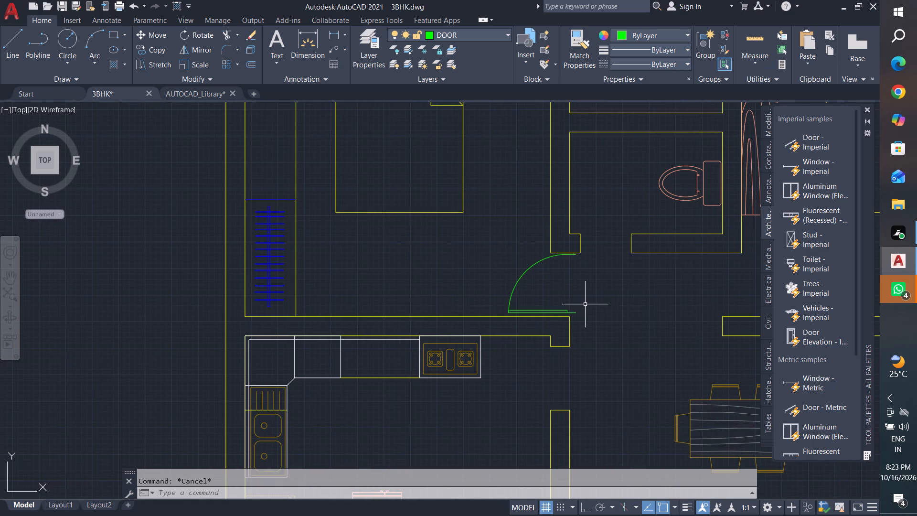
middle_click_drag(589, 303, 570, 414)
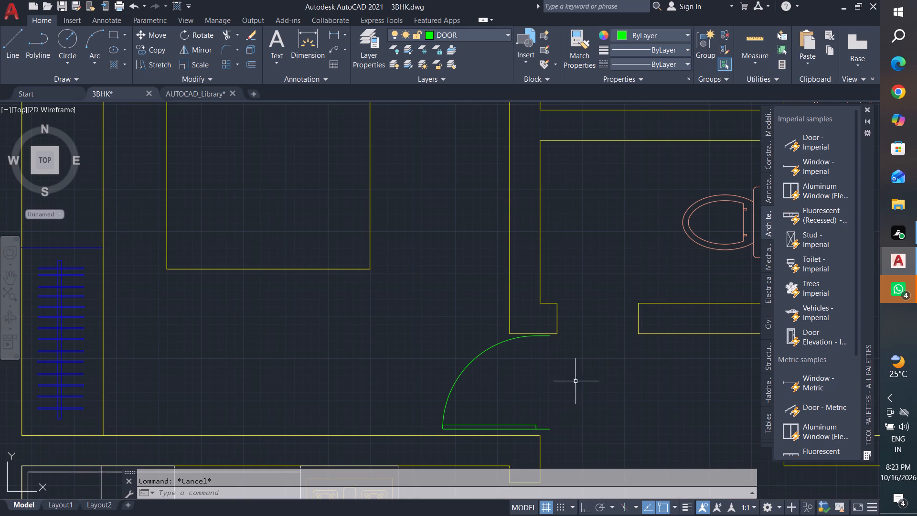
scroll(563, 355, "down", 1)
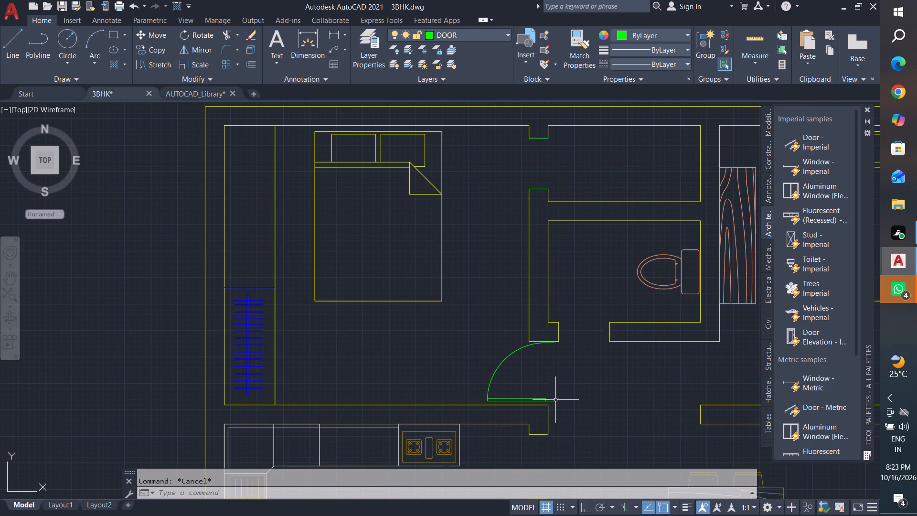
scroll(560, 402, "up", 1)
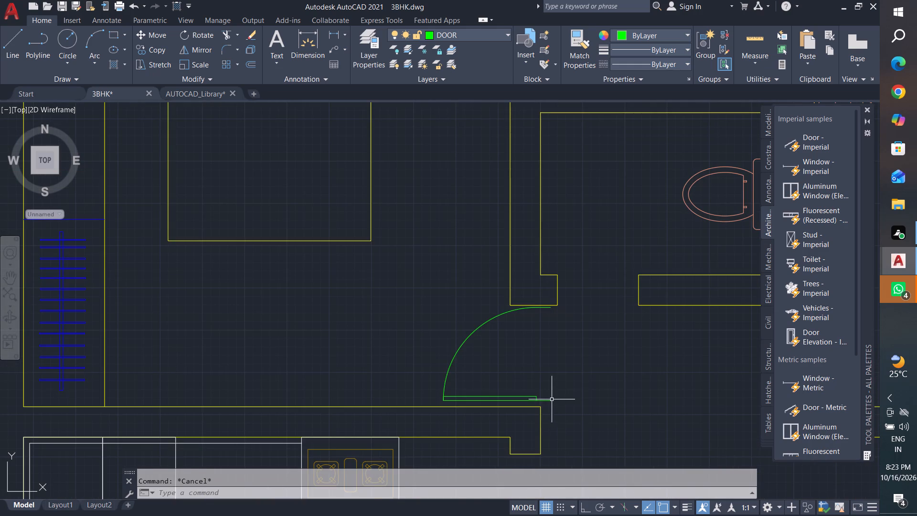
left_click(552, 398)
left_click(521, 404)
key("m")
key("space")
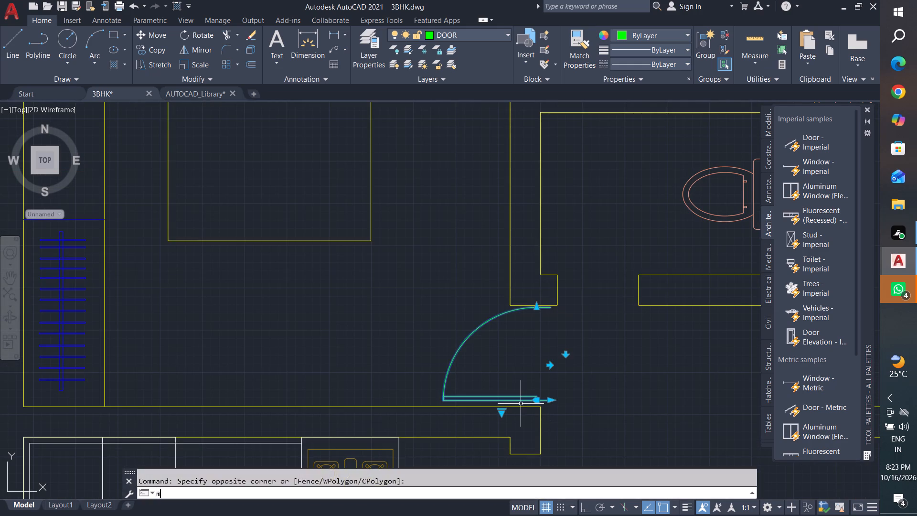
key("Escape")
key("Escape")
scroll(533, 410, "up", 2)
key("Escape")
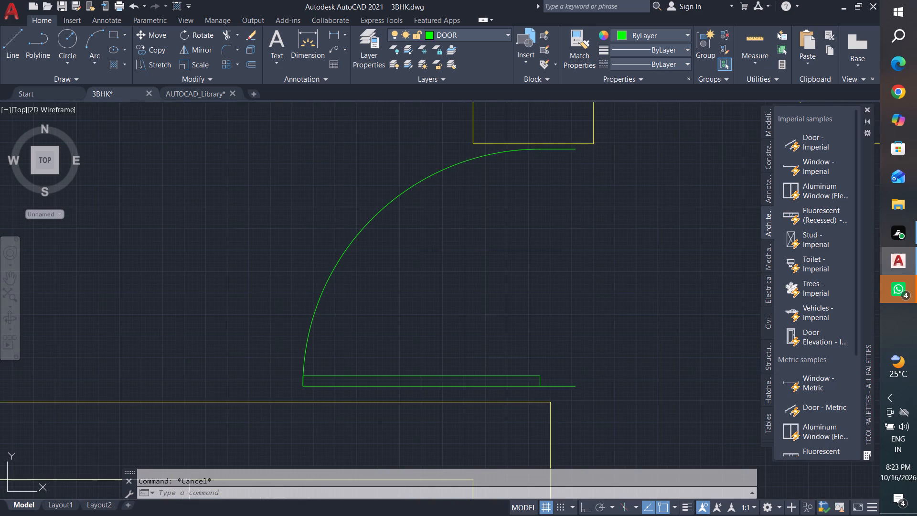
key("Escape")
Draw a short vertical line about 1" long upward from the kitchen wall end's upper corner, just below the door.
key("l")
key("Return")
scroll(570, 384, "up", 2)
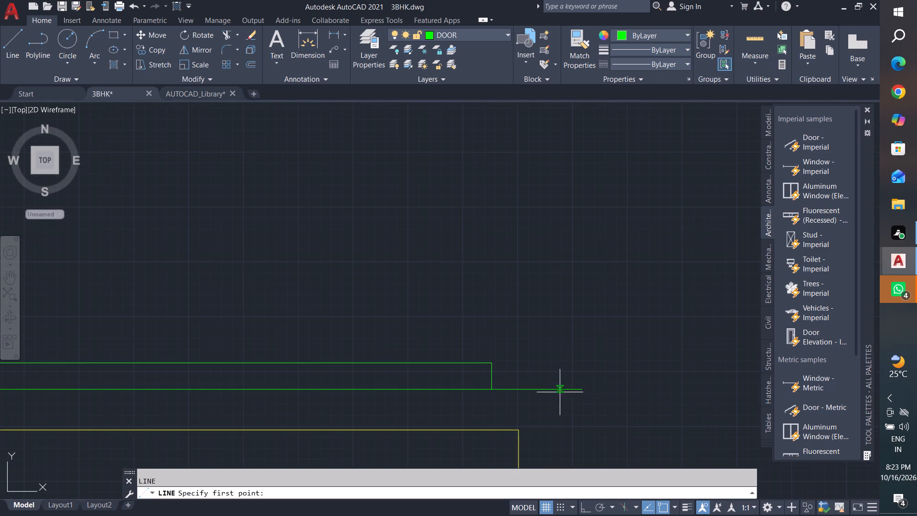
left_click(518, 427)
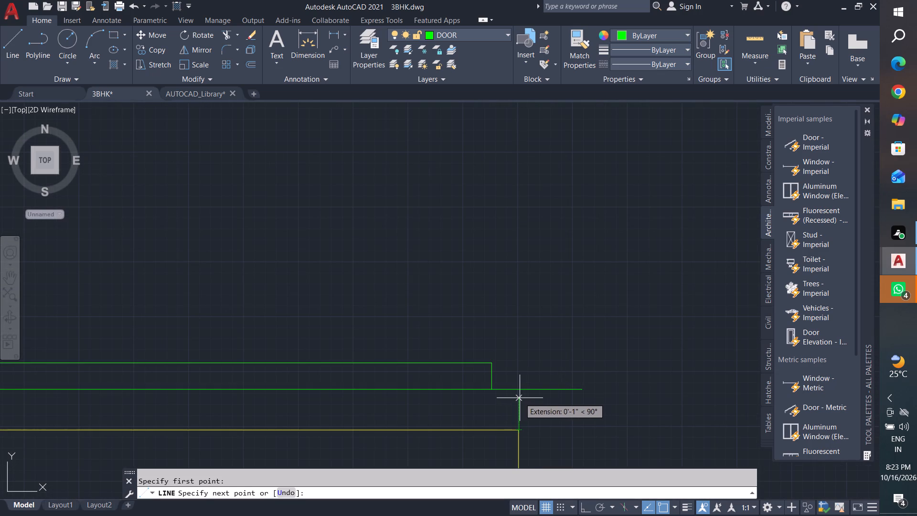
left_click(520, 398)
key("Escape")
key("Escape")
key("Escape")
Move the door horizontally towards the bedroom with Ortho on, from its lower frame line's end to its hinge corner.
left_click(626, 355)
left_click(392, 392)
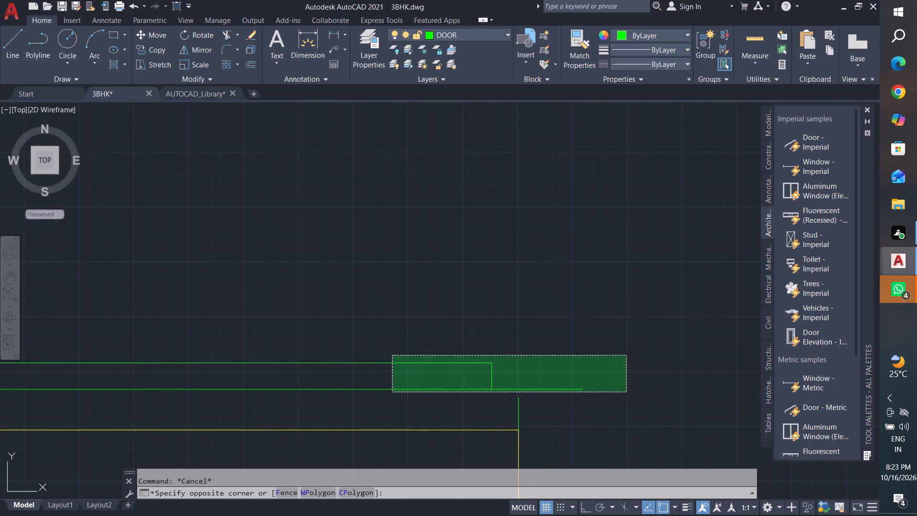
key("Escape")
key("Escape")
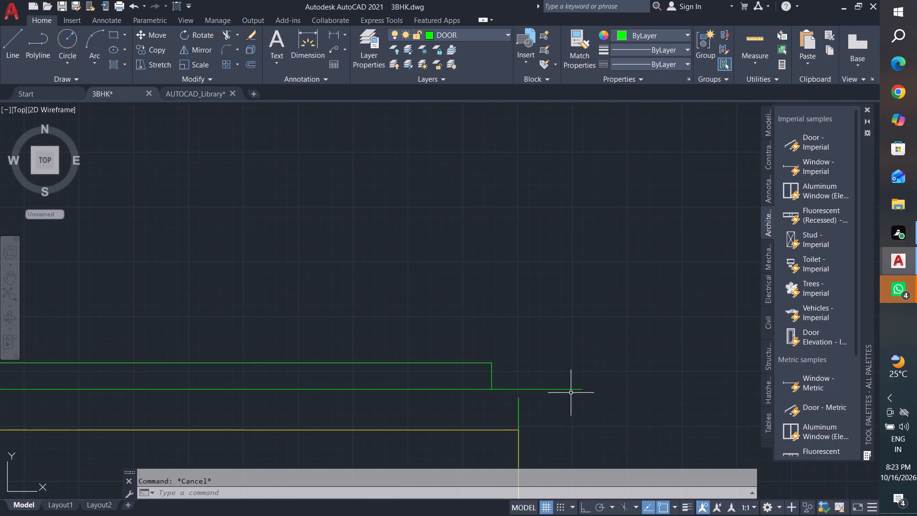
left_click(610, 365)
left_click(358, 392)
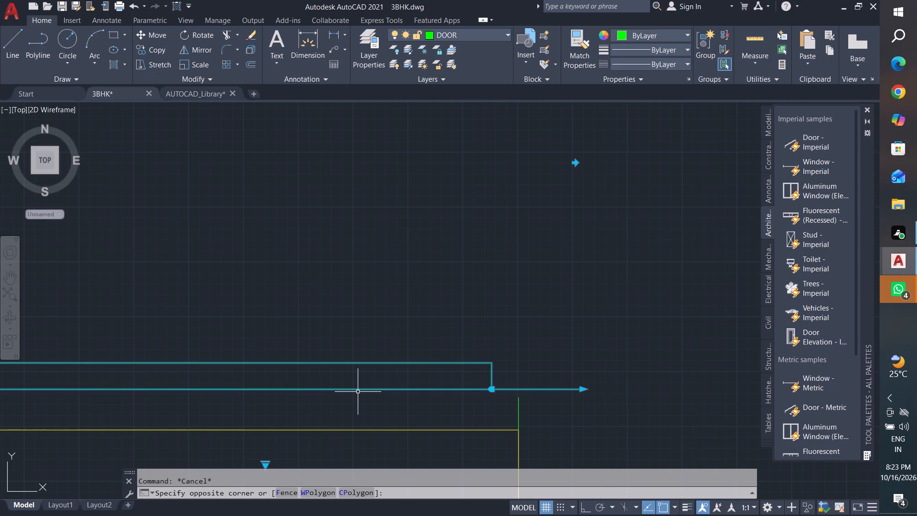
type("m")
key("space")
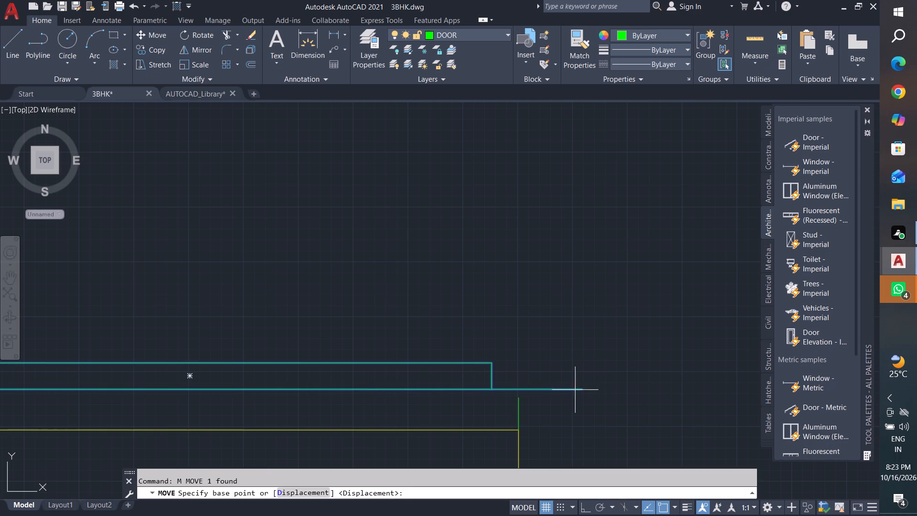
left_click(581, 389)
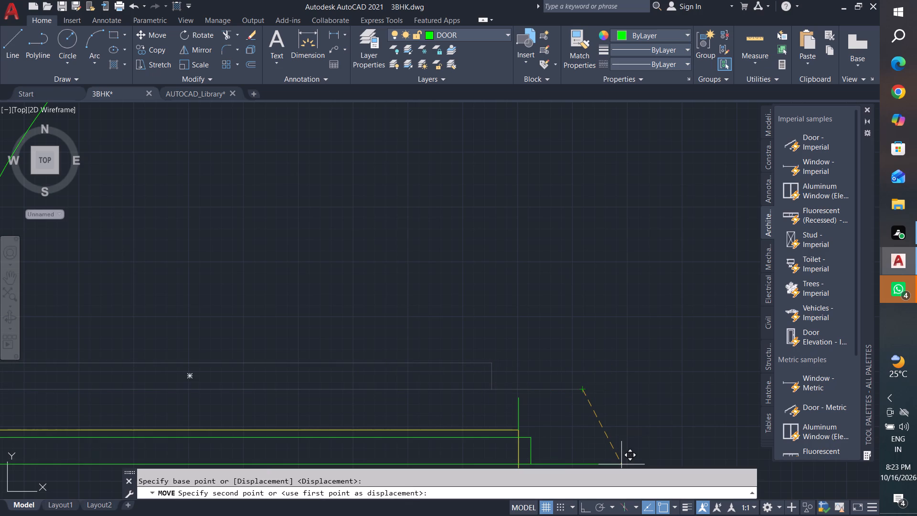
left_click(581, 506)
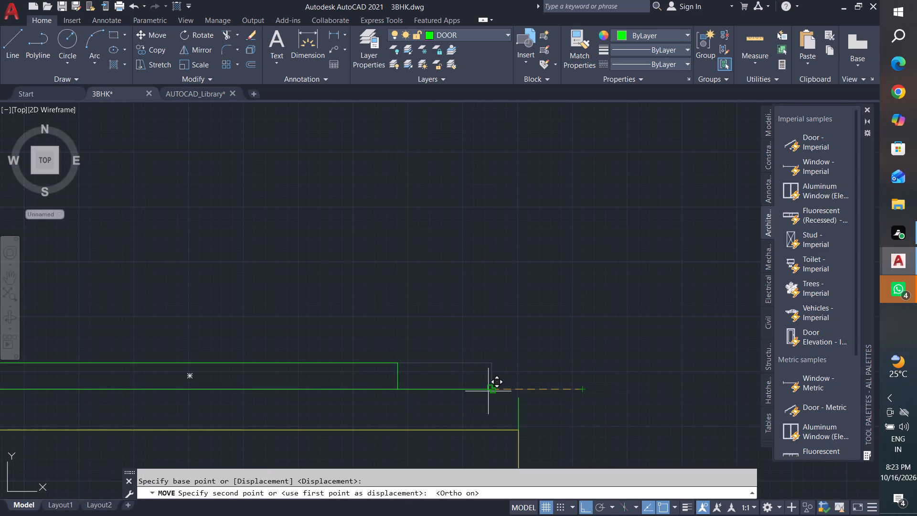
left_click(490, 389)
key("Escape")
key("Escape")
key("Escape")
Stretch the short jamb line's upper end vertically until it is level with the door's lower frame line.
left_click(519, 408)
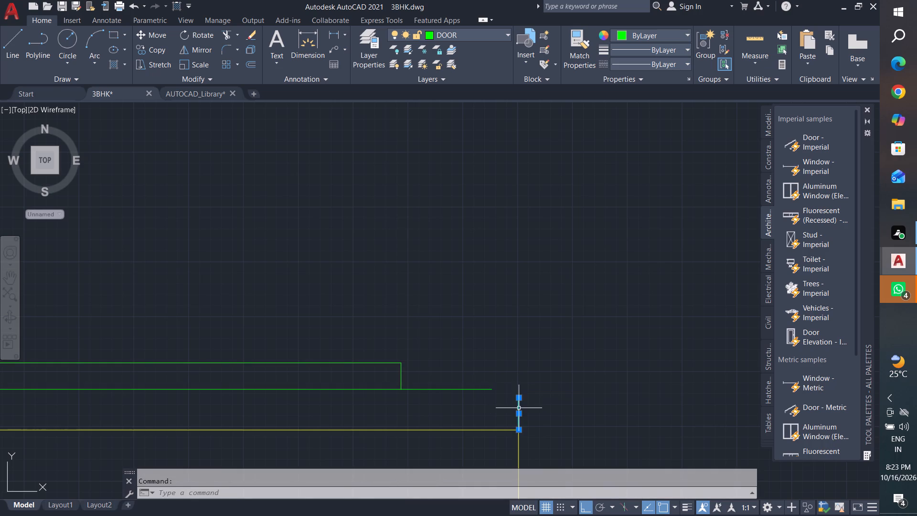
scroll(516, 405, "up", 2)
left_click(522, 387)
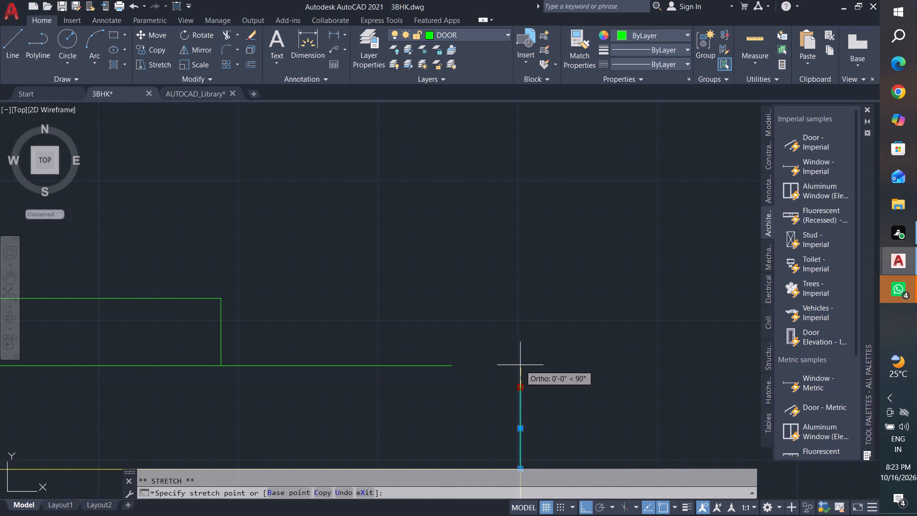
left_click(520, 365)
key("Escape")
key("Escape")
key("Escape")
key("Escape")
Move the door from its lower frame line's end to the upper end of the short jamb line.
left_click_drag(471, 333, 456, 348)
left_click(382, 401)
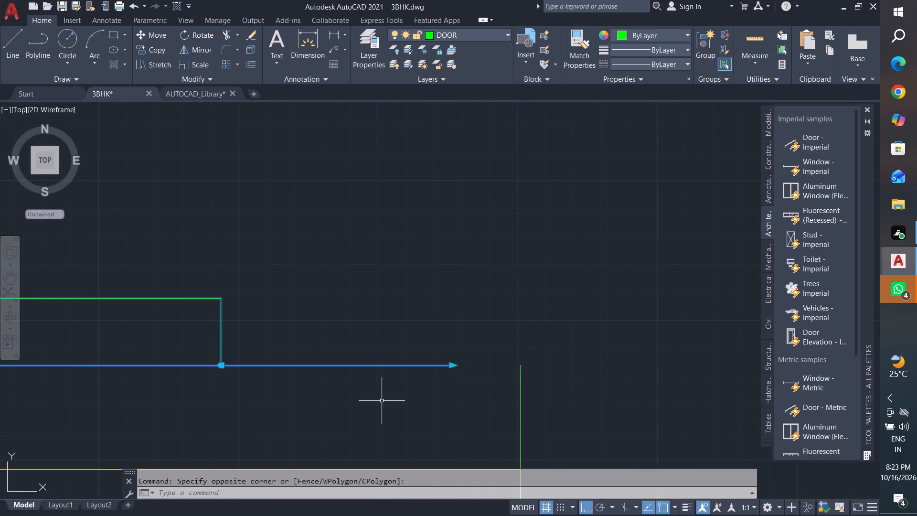
type("m")
key("space")
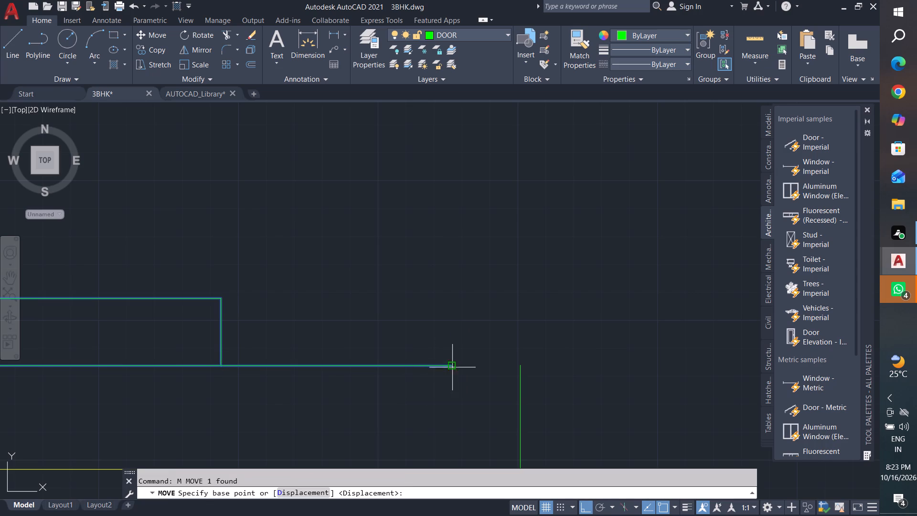
left_click(454, 367)
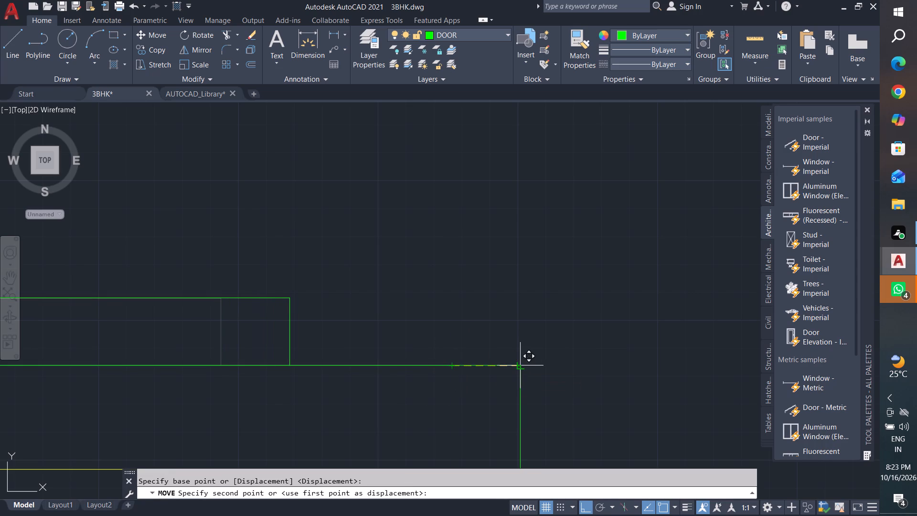
left_click(521, 366)
scroll(494, 424, "down", 6)
key("Escape")
key("Escape")
key("Escape")
key("Escape")
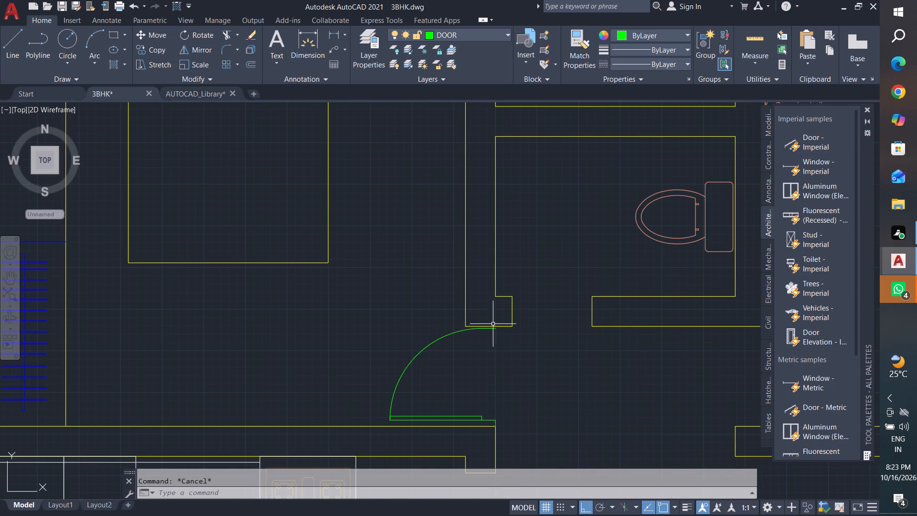
Draw a short vertical line from the door's upper frame line end to the underside of the bathroom wall end.
scroll(493, 324, "up", 2)
key("Escape")
key("Escape")
key("Escape")
left_click(2, 38)
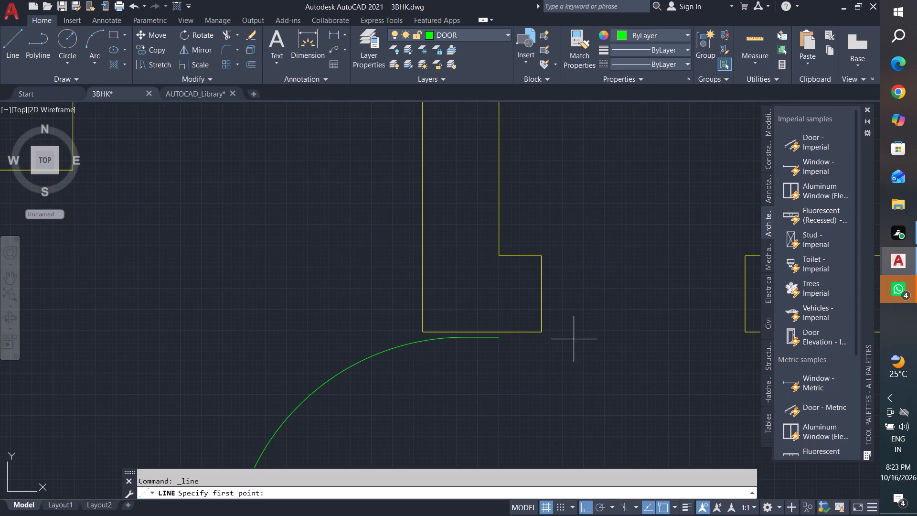
scroll(466, 340, "up", 2)
left_click(547, 338)
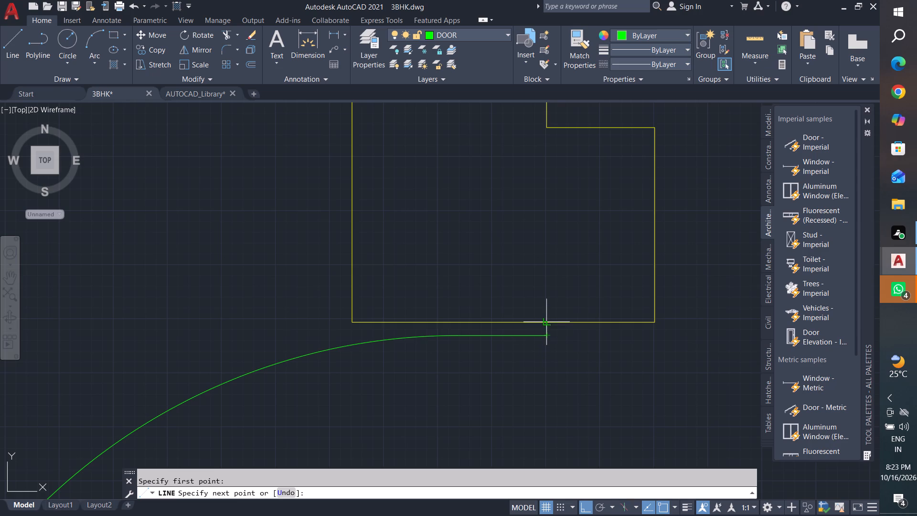
left_click(550, 324)
key("Escape")
key("Escape")
Copy the bedroom door by its lower frame end to the empty area outside the floor plan, beside the kitchen.
scroll(551, 386, "down", 8)
middle_click_drag(552, 386, 564, 352)
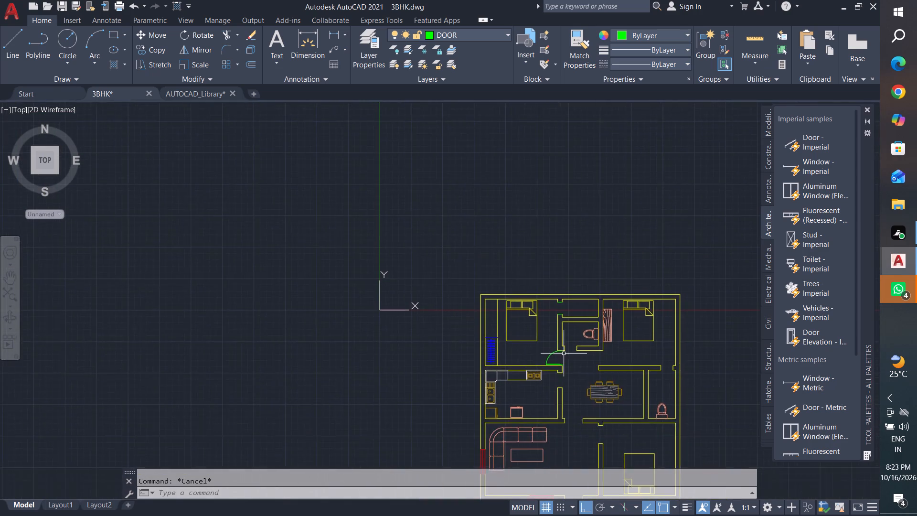
scroll(564, 354, "up", 3)
key("Escape")
key("Escape")
left_click(547, 358)
left_click(447, 399)
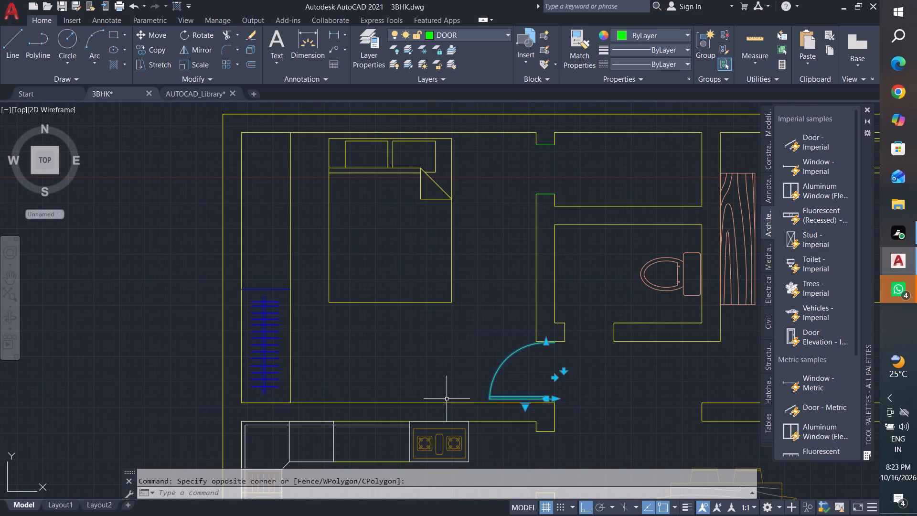
type("co")
key("Return")
middle_click_drag(651, 322, 704, 329)
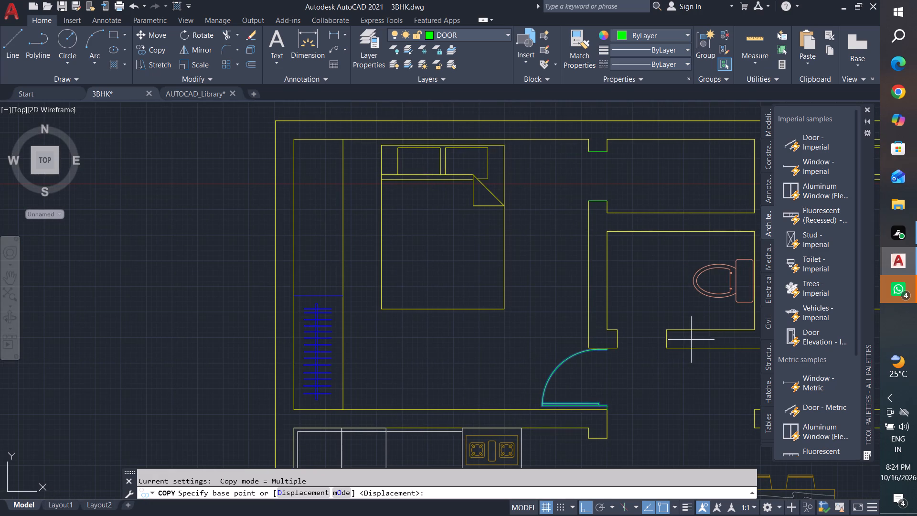
scroll(600, 406, "up", 2)
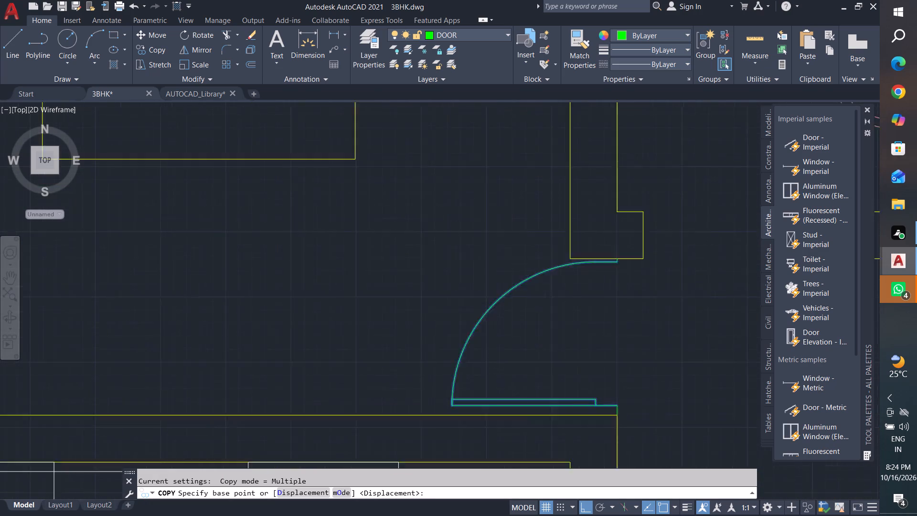
scroll(600, 406, "up", 2)
left_click(641, 407)
scroll(641, 407, "down", 5)
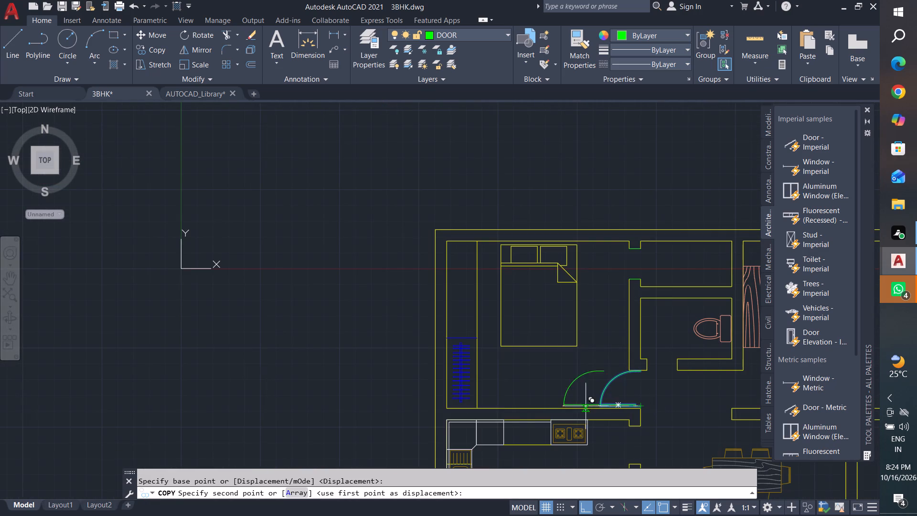
left_click(299, 418)
key("Escape")
key("Escape")
key("Escape")
key("Escape")
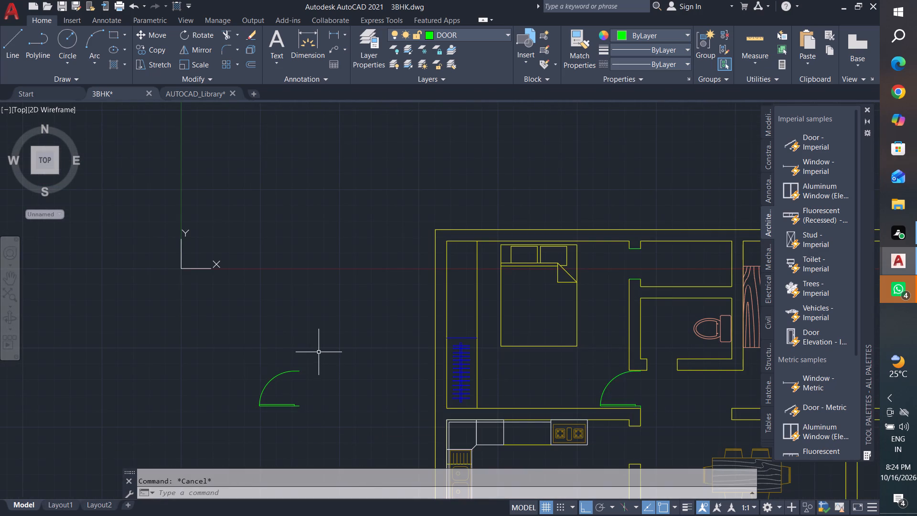
key("Escape")
Rotate the copied door 90° clockwise about its lower hinge-side end with Ortho on.
left_click(319, 352)
left_click(241, 425)
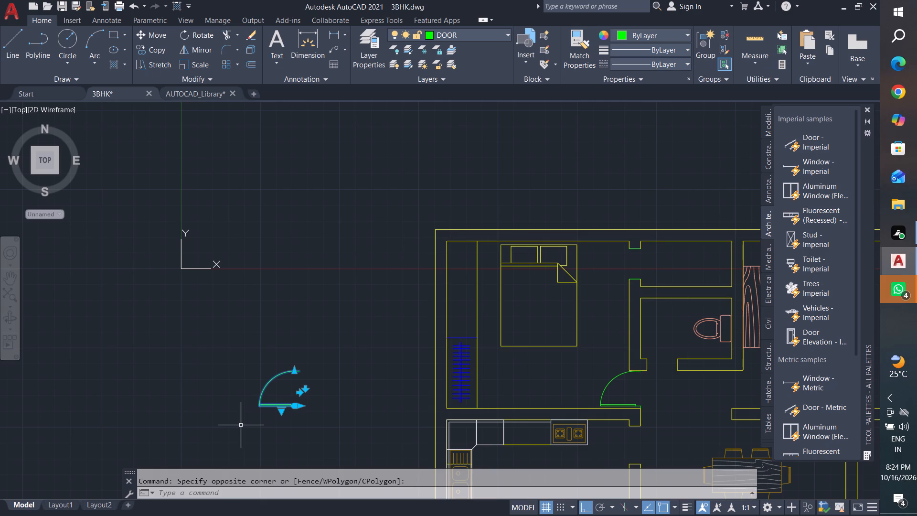
type("ro")
key("Return")
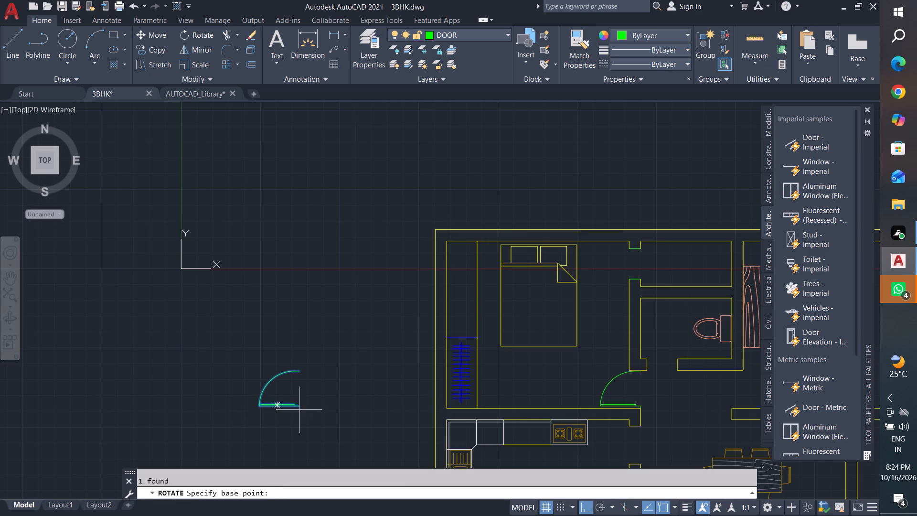
left_click(301, 408)
left_click(294, 444)
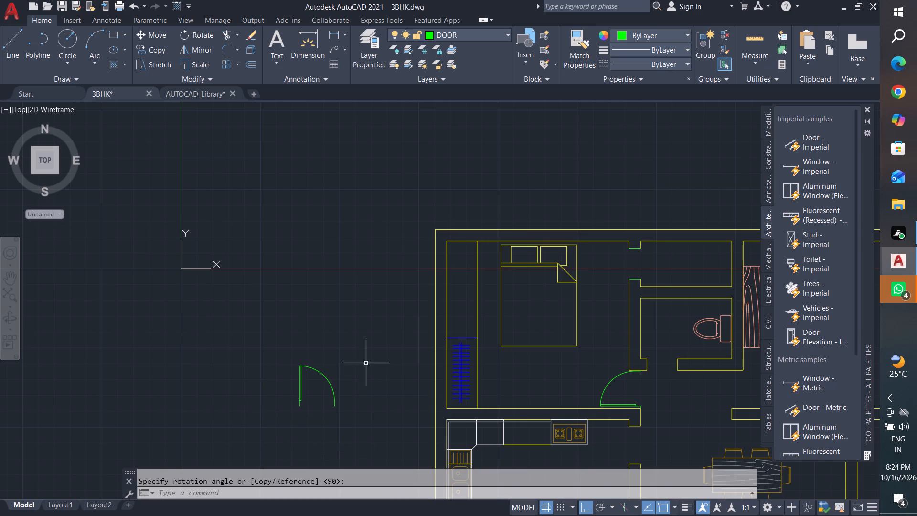
key("Escape")
key("Escape")
key("Escape")
key("Escape")
Move the rotated door by its lower hinge-side end onto the left jamb of the upper bathroom's door opening, with Ortho off.
left_click(369, 335)
left_click(259, 433)
type("m")
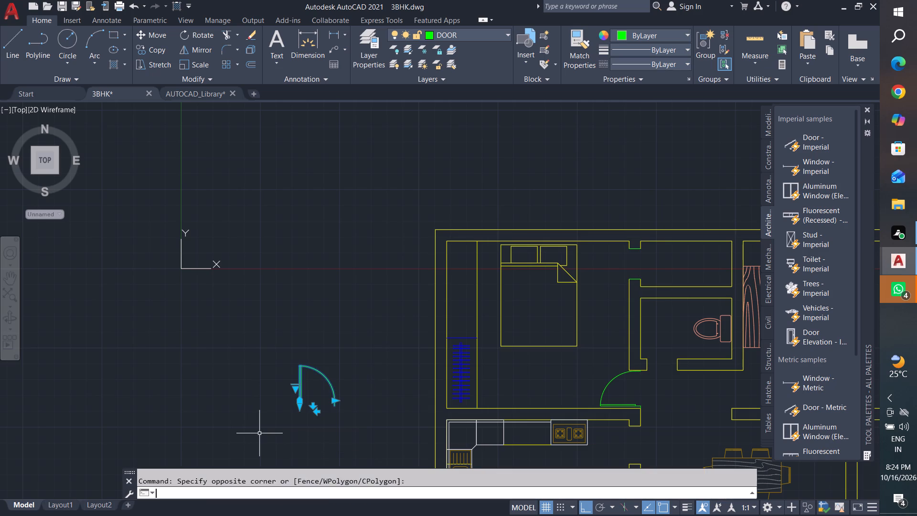
key("space")
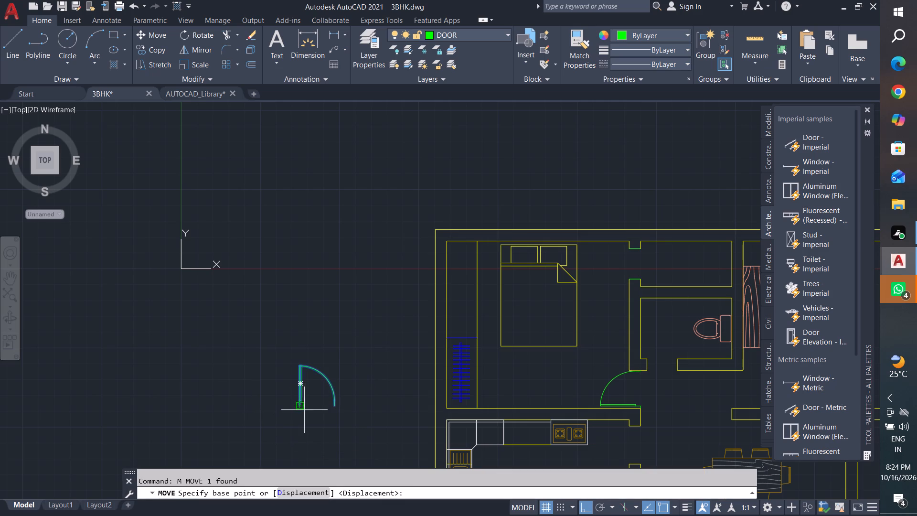
left_click(301, 405)
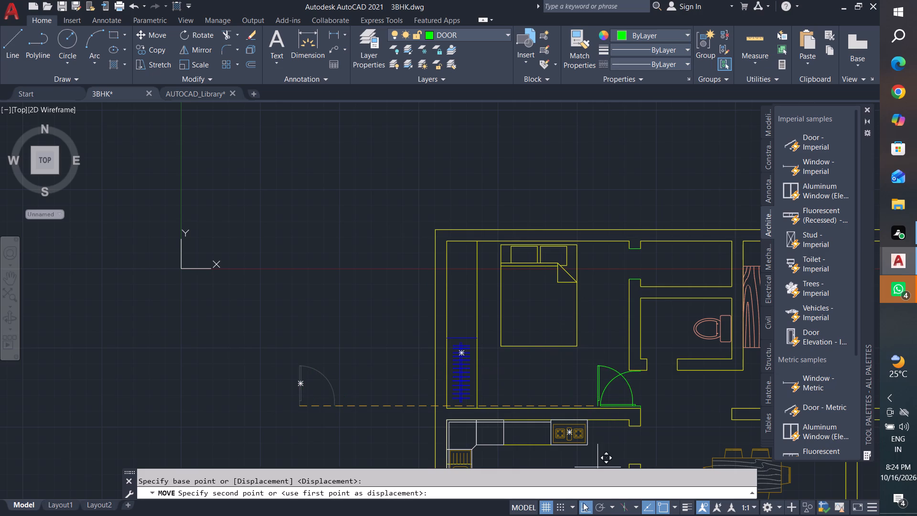
left_click(582, 506)
scroll(677, 375, "up", 3)
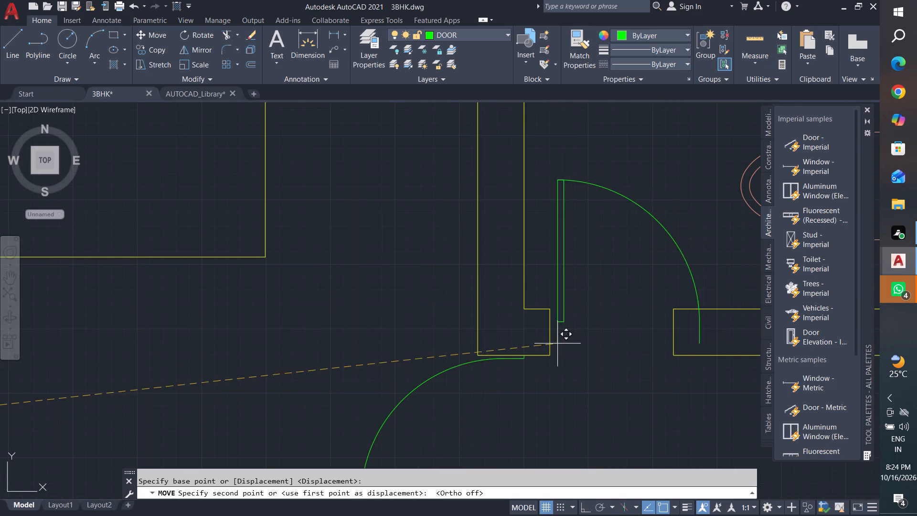
scroll(555, 343, "up", 2)
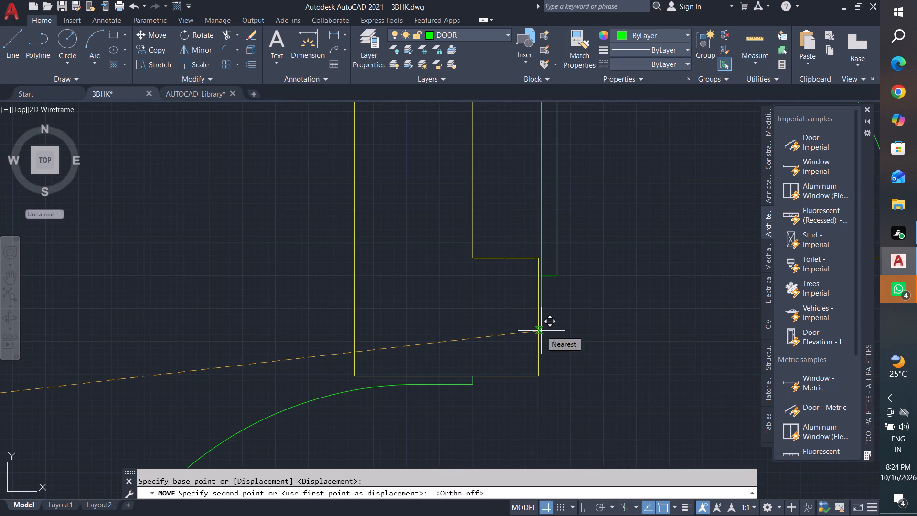
left_click(541, 331)
scroll(436, 408, "down", 3)
key("Escape")
key("Escape")
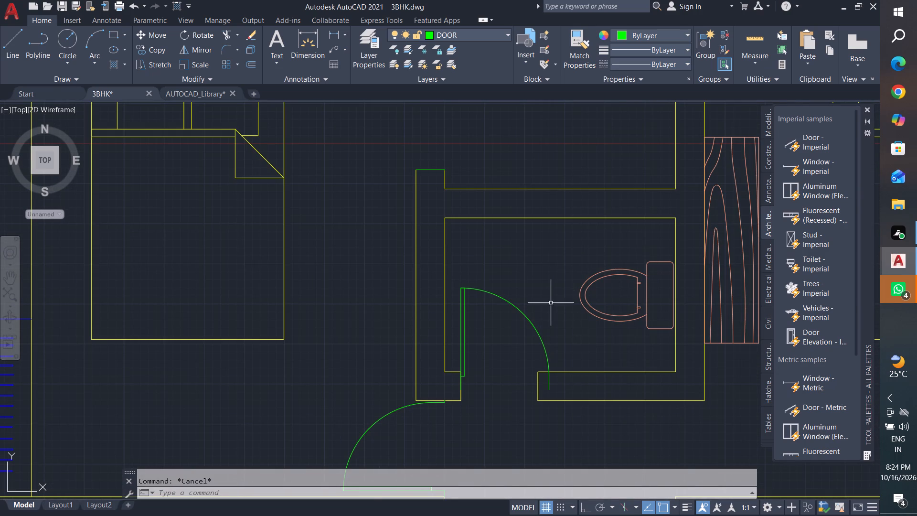
key("Escape")
Scale the bathroom door down about its lower hinge-side end so it fits the width of the opening.
left_click(547, 280)
left_click(457, 347)
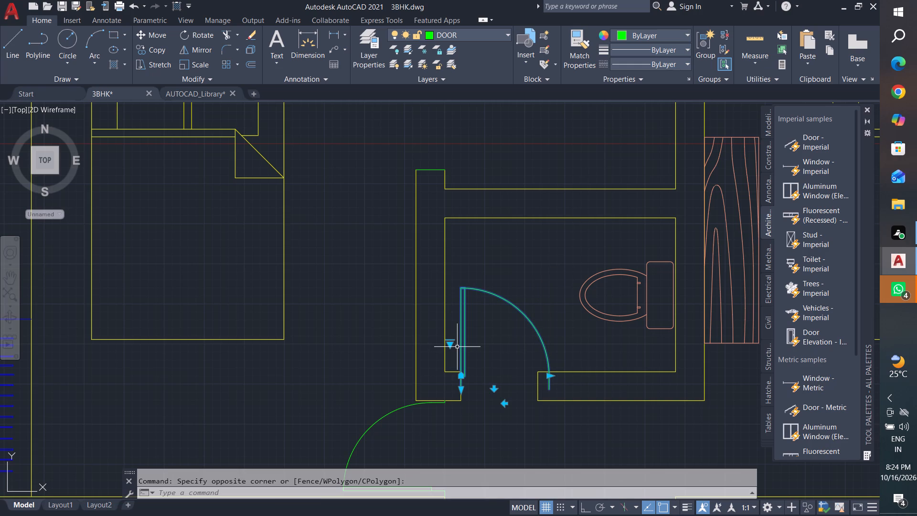
type("sc")
key("Return")
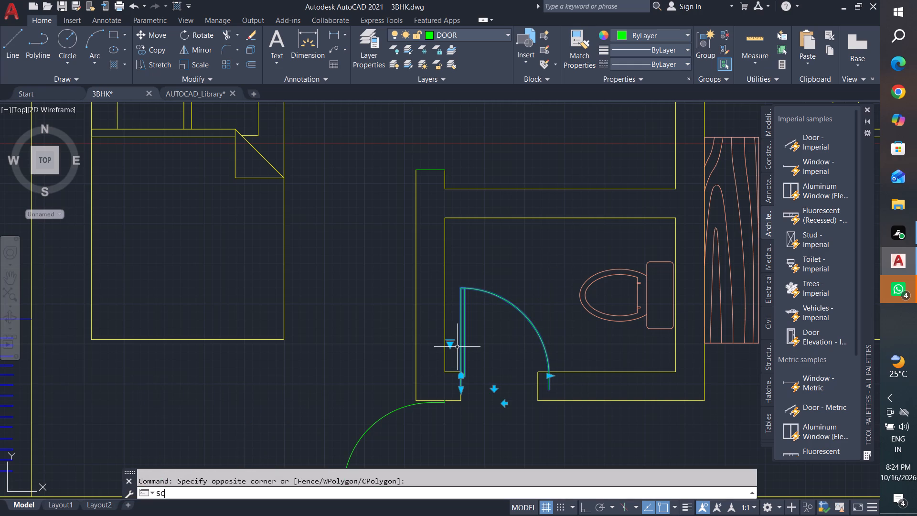
scroll(539, 383, "up", 2)
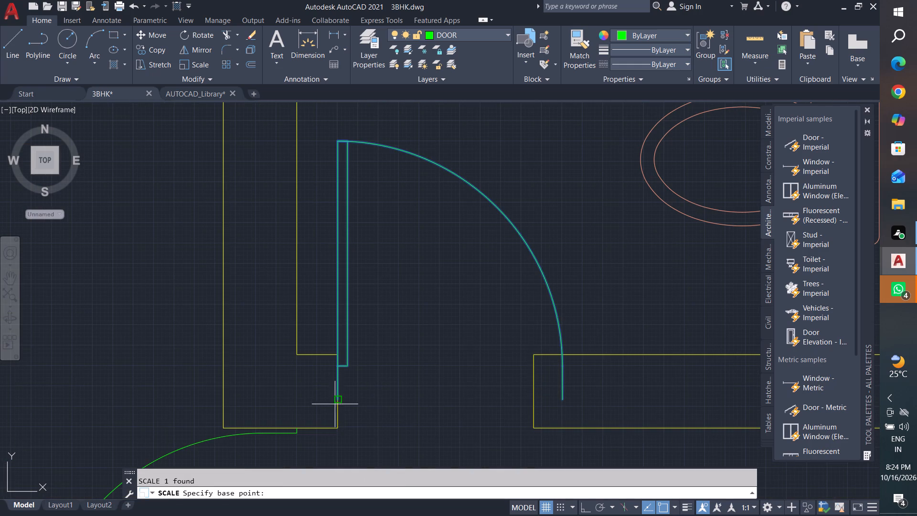
left_click(336, 399)
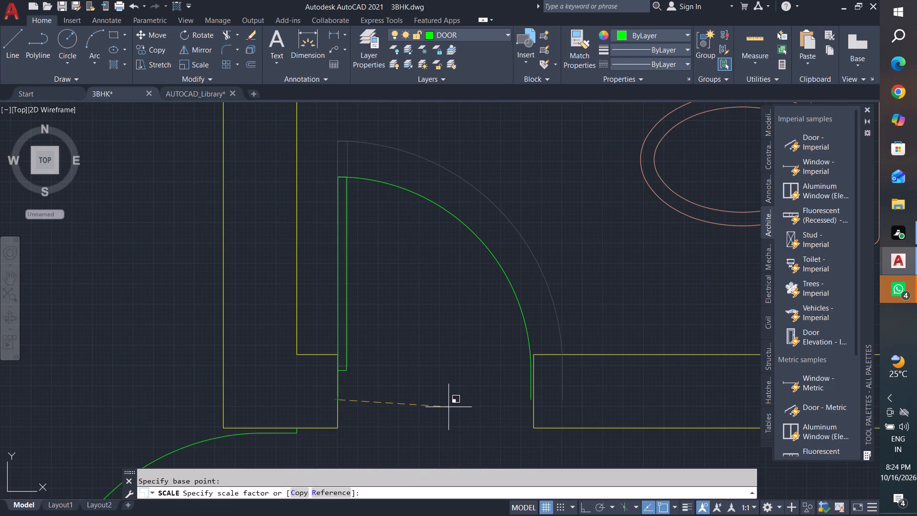
left_click(448, 407)
key("Escape")
key("Escape")
key("Escape")
Move the scaled bathroom door slightly right by its lower hinge-side end, leaving a small gap from the left jamb.
left_click(540, 254)
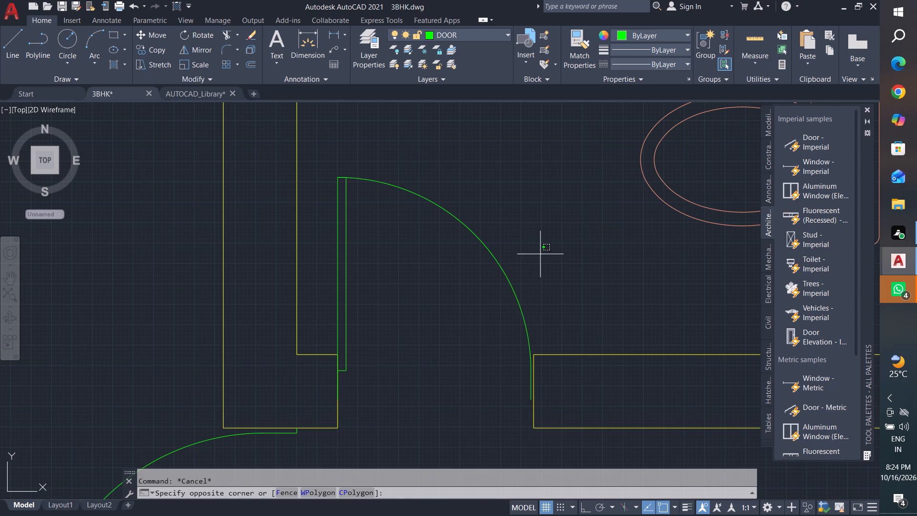
left_click(328, 321)
type("m")
key("space")
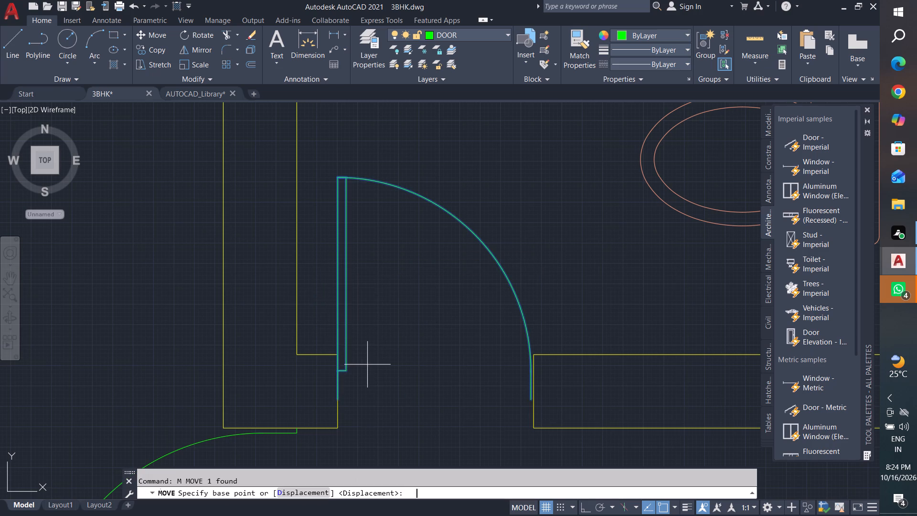
scroll(344, 417, "up", 2)
left_click(321, 376)
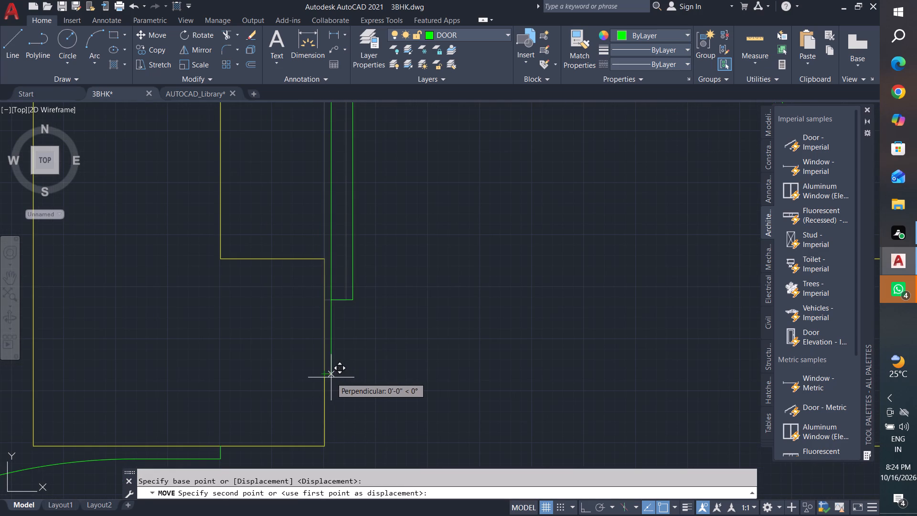
left_click(331, 377)
scroll(359, 416, "down", 5)
key("Escape")
key("Escape")
Move the bathroom door slightly back toward the left jamb by its lower hinge-side end, narrowing the gap.
middle_click_drag(393, 421, 425, 414)
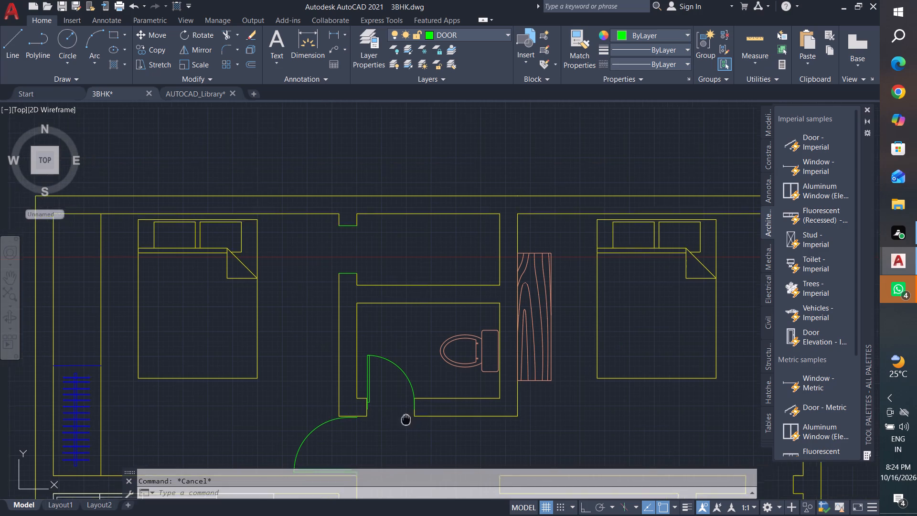
middle_click_drag(425, 414, 510, 393)
scroll(510, 391, "up", 3)
middle_click_drag(500, 359, 586, 374)
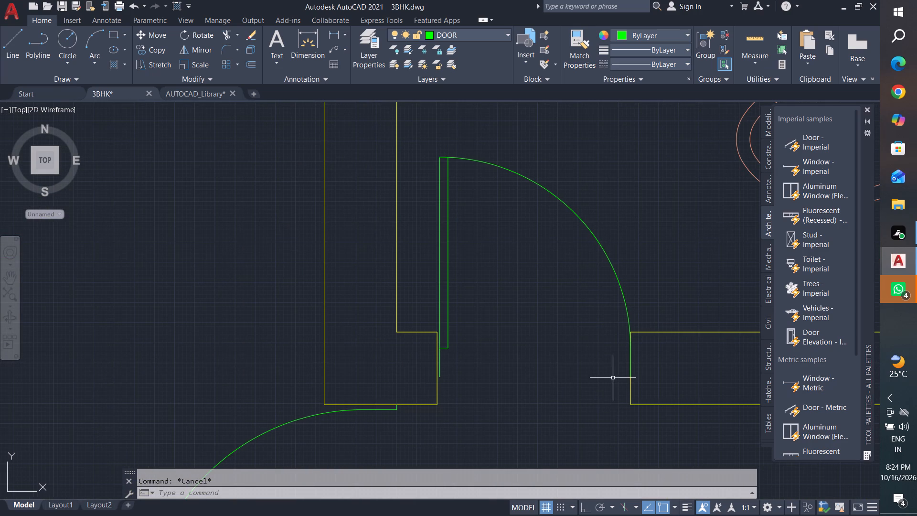
key("Escape")
key("Escape")
key("Escape")
key("Escape")
key("Escape")
middle_click_drag(590, 393, 487, 324)
scroll(333, 295, "up", 3)
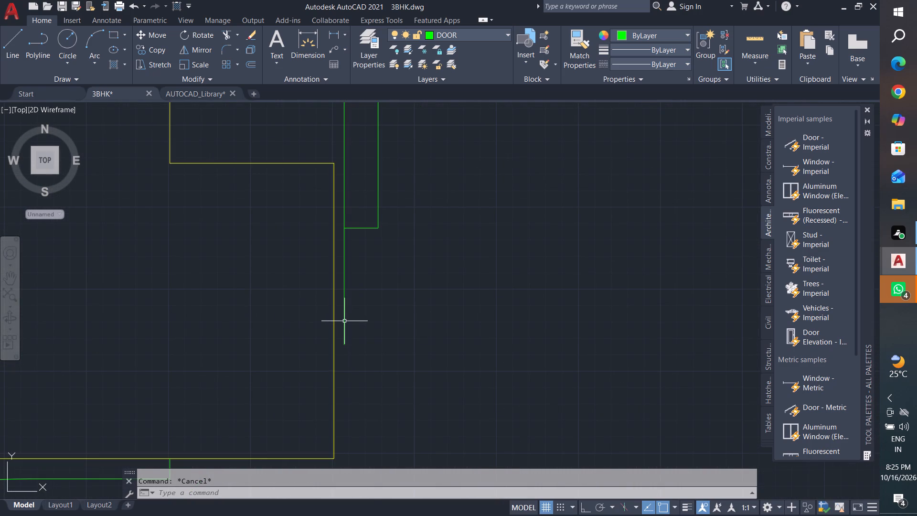
left_click(344, 321)
type("m")
key("space")
scroll(354, 345, "up", 3)
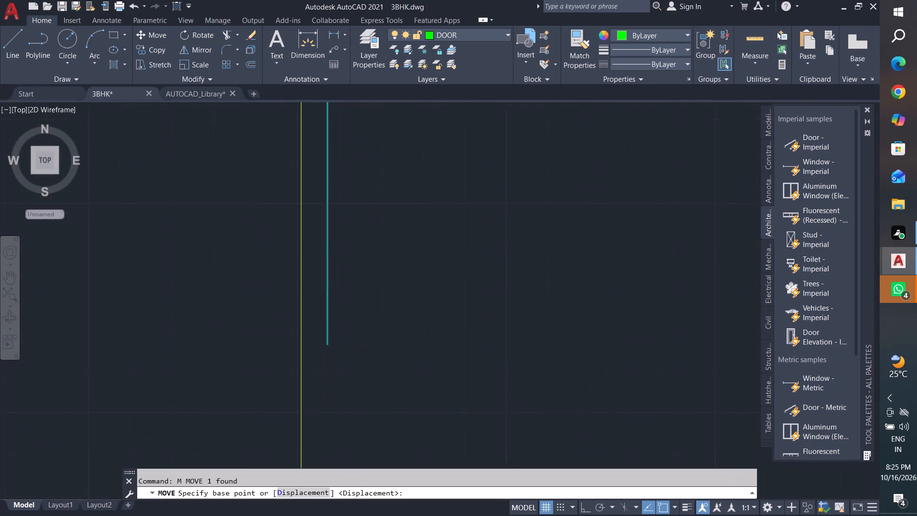
left_click(312, 345)
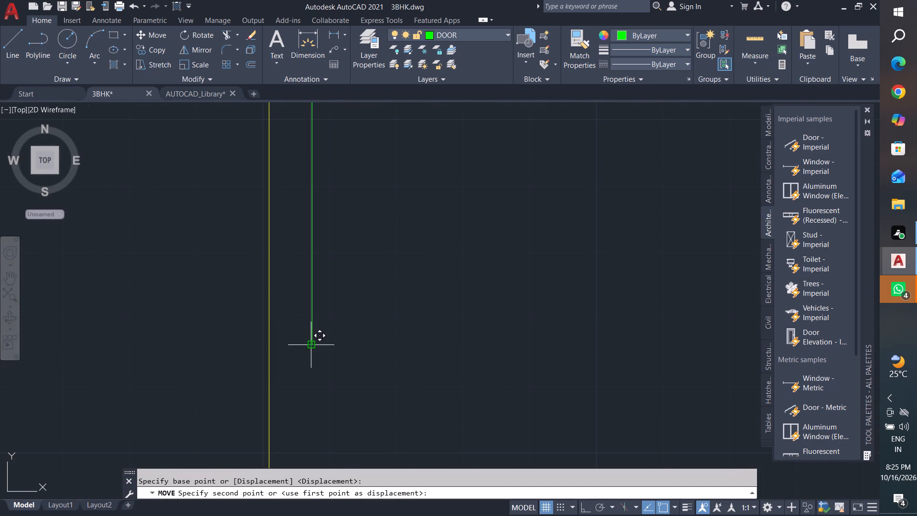
left_click(283, 347)
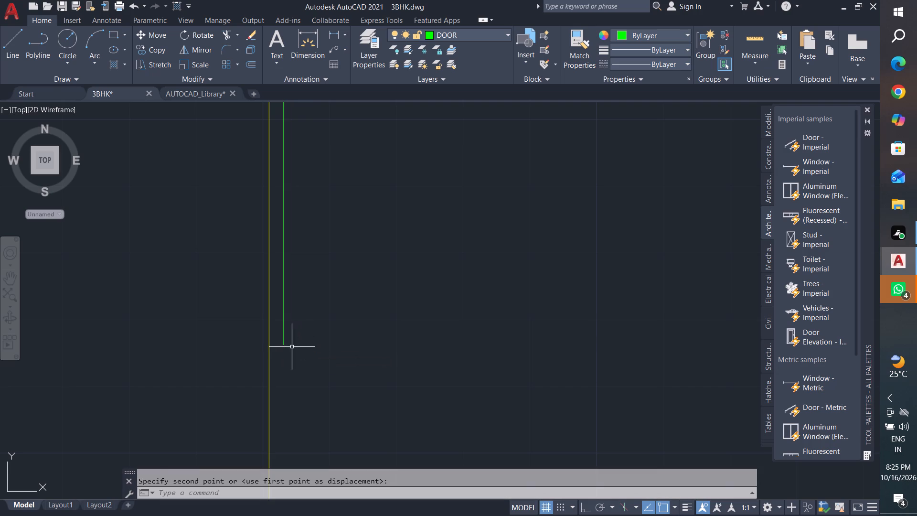
key("Escape")
key("Escape")
key("Escape")
key("Escape")
key("Escape")
Draw a short horizontal line from the bathroom door's lower hinge-side end to the left jamb.
left_click(21, 43)
scroll(295, 365, "up", 1)
left_click(277, 333)
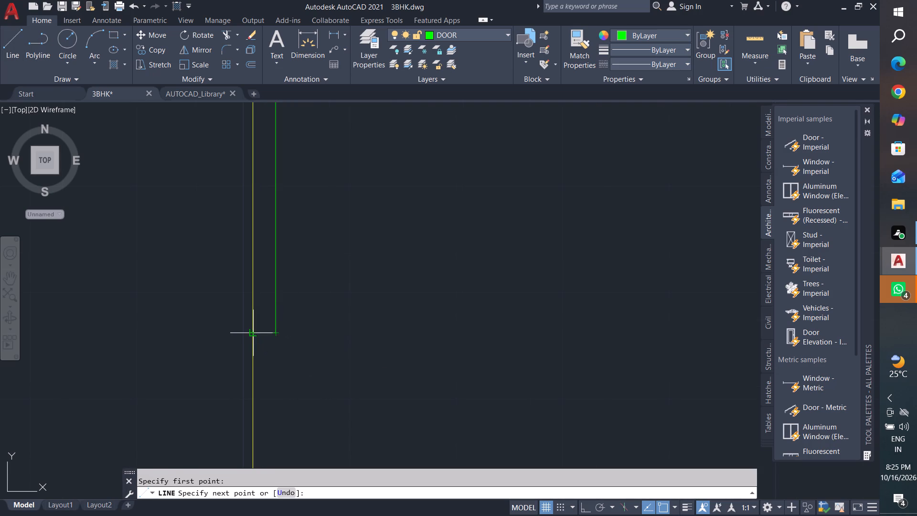
left_click(252, 334)
key("space")
scroll(284, 380, "down", 5)
scroll(382, 407, "down", 3)
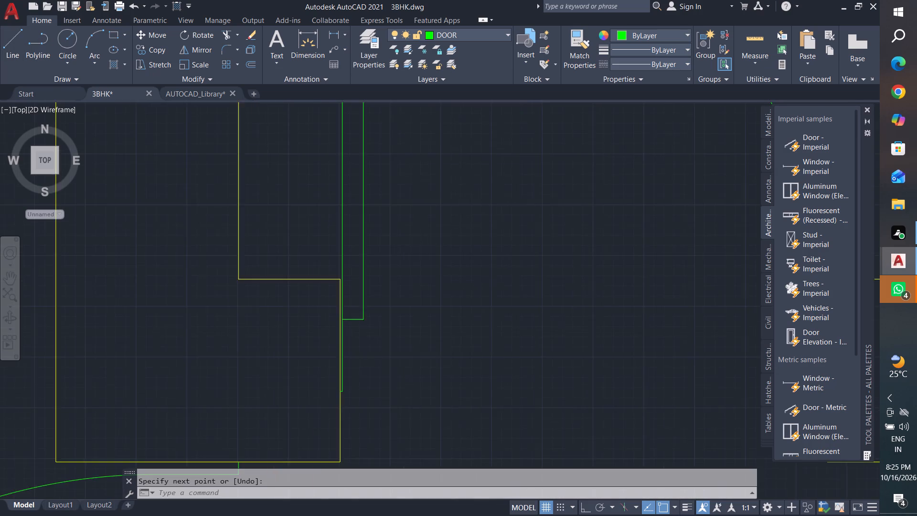
Draw a short horizontal line from the lower end of the bathroom door's latch-side frame line to the right jamb.
middle_click_drag(532, 379, 384, 362)
scroll(522, 371, "up", 3)
key("space")
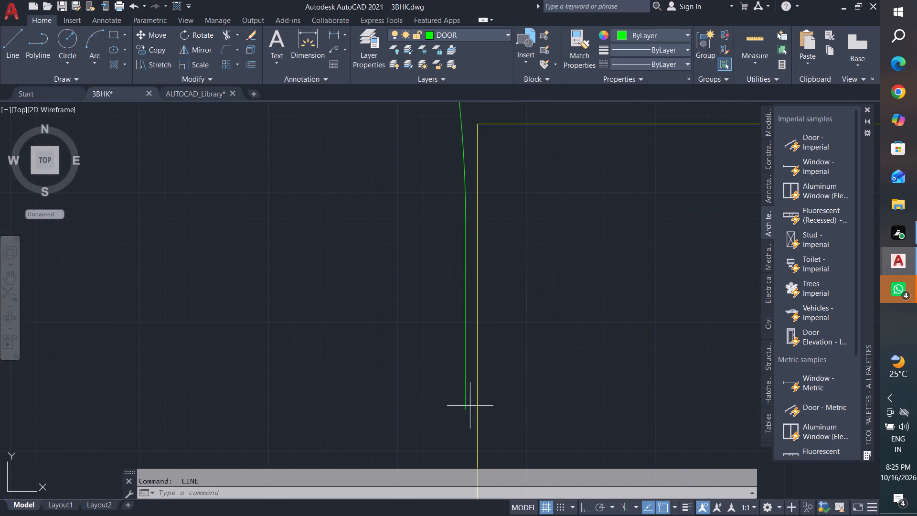
left_click(466, 410)
left_click(479, 410)
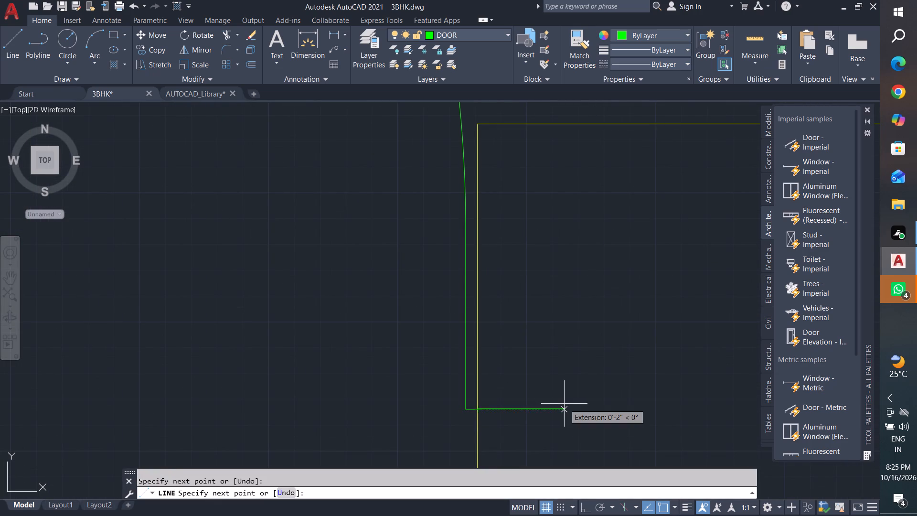
key("Escape")
key("Escape")
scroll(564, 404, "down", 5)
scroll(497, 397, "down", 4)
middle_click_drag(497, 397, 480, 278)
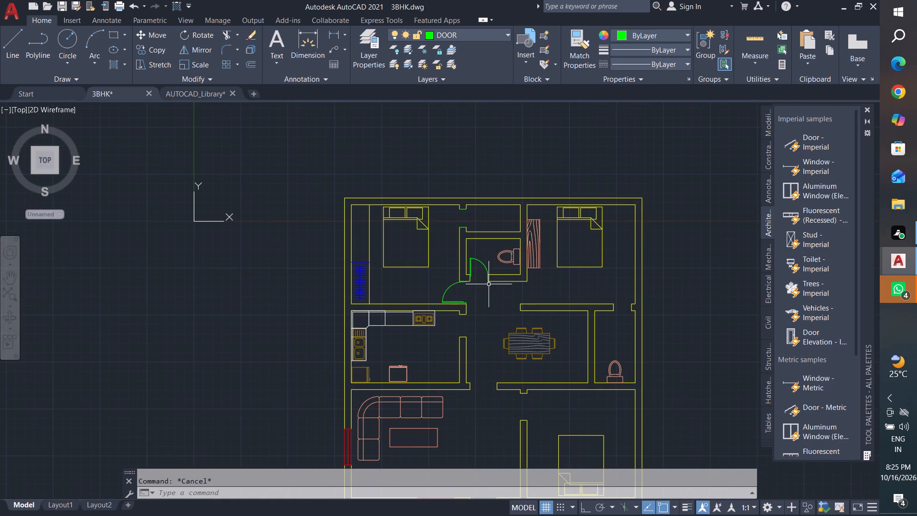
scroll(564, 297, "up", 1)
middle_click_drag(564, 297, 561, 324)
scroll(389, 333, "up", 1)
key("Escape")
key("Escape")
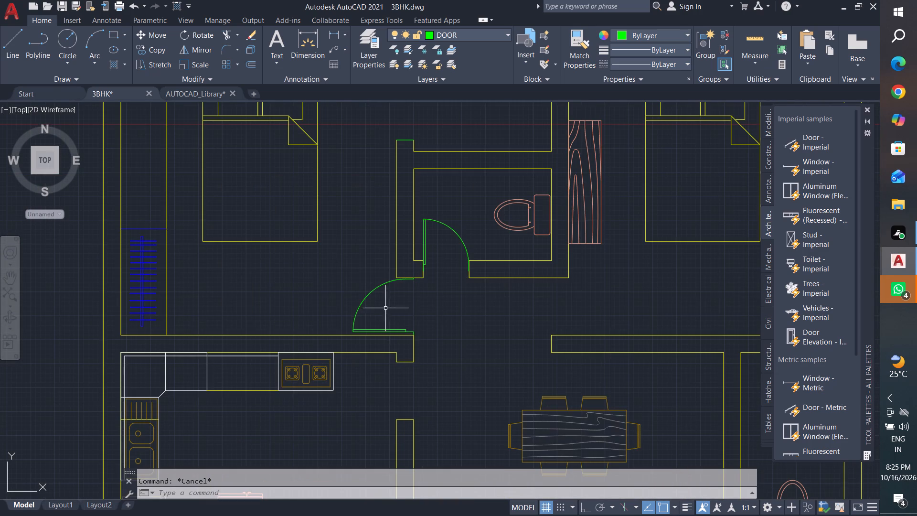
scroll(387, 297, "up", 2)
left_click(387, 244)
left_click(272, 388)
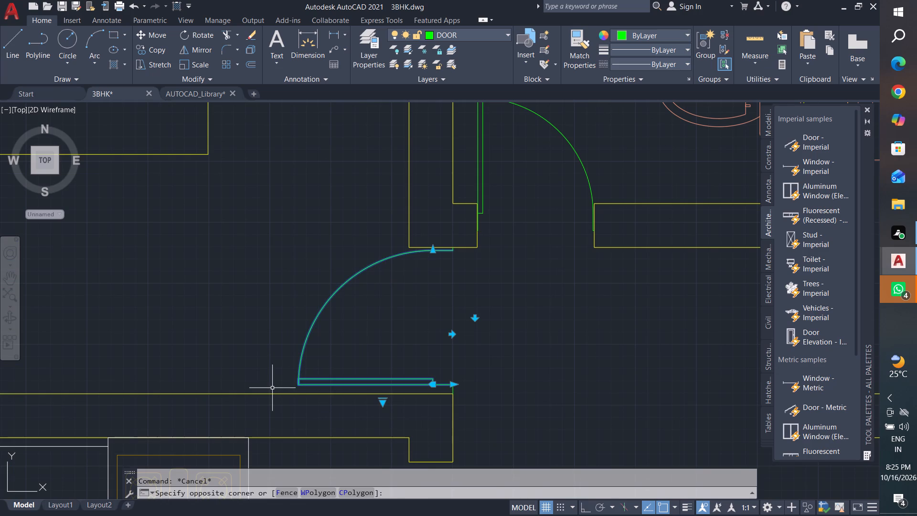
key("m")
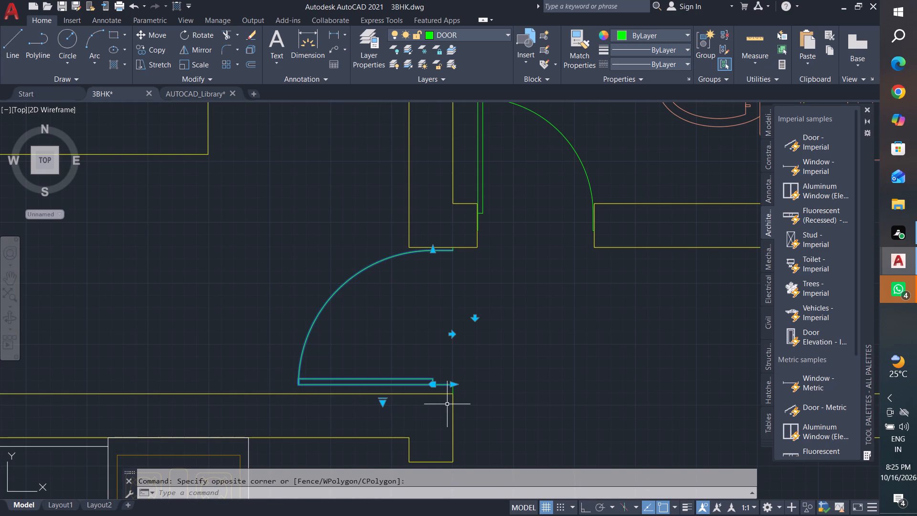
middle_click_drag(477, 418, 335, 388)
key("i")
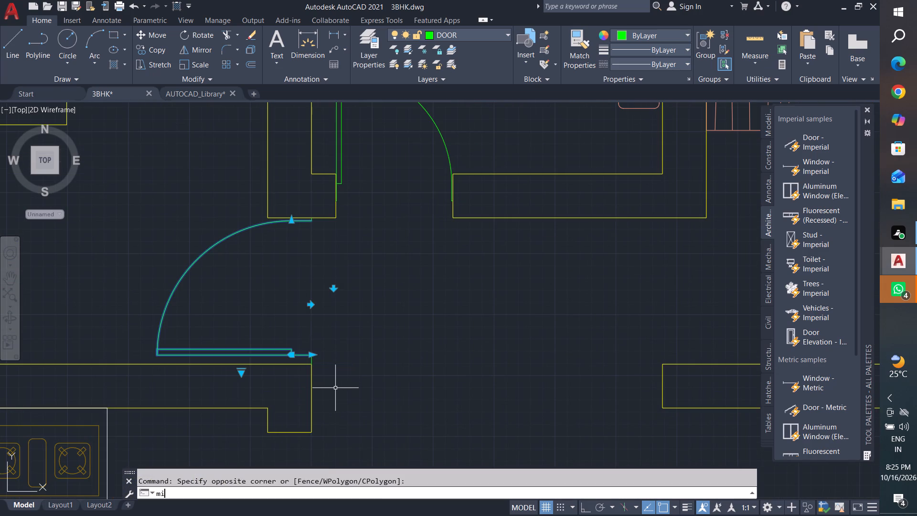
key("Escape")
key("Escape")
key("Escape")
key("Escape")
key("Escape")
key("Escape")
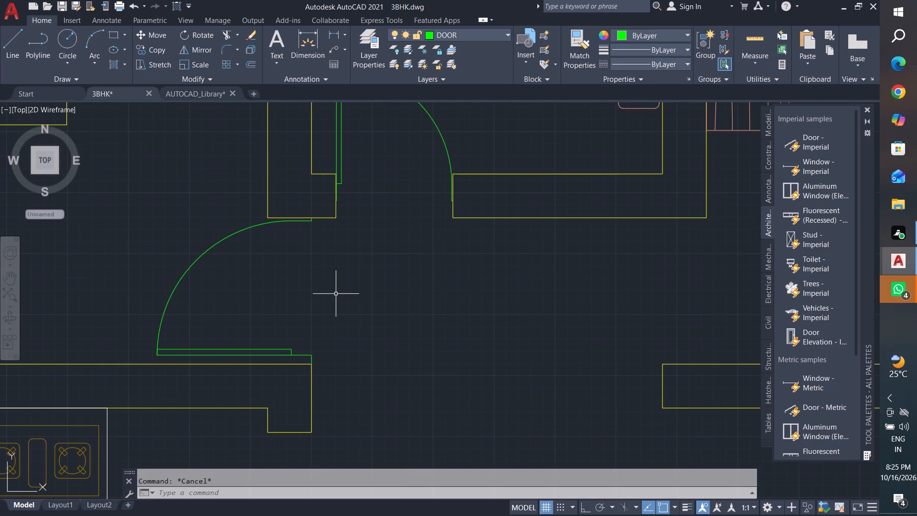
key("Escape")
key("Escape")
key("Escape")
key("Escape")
Copy the upper-left bedroom's door and its short hinge-side line horizontally onto the wall end at the upper-right bedroom's opening.
left_click(142, 272)
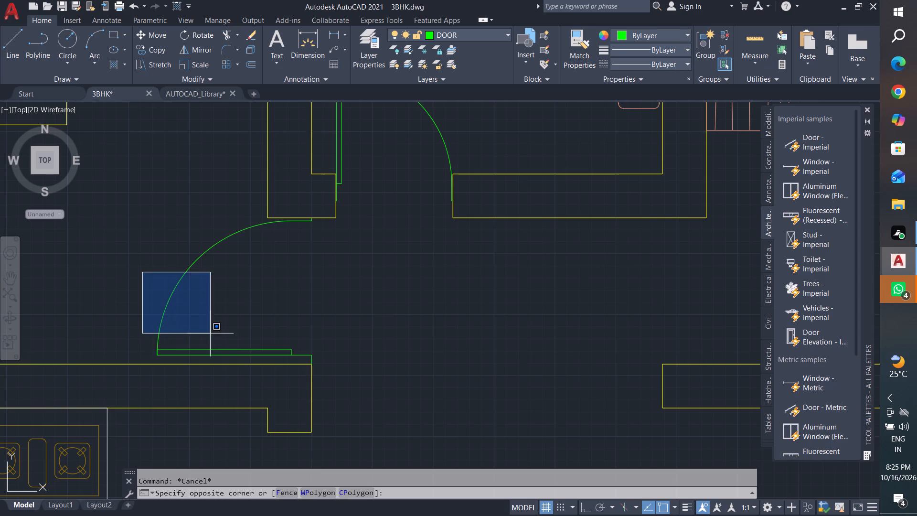
left_click(327, 360)
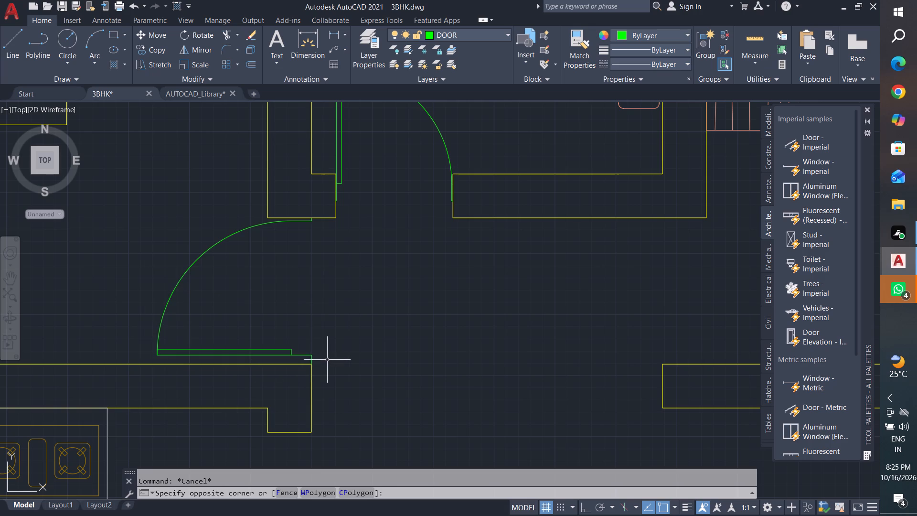
left_click_drag(356, 225, 352, 230)
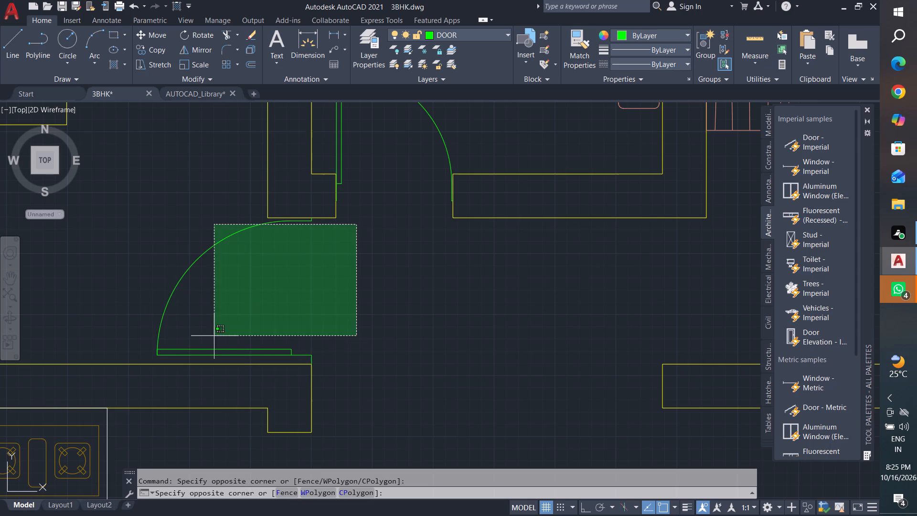
left_click(125, 361)
type("co")
key("Return")
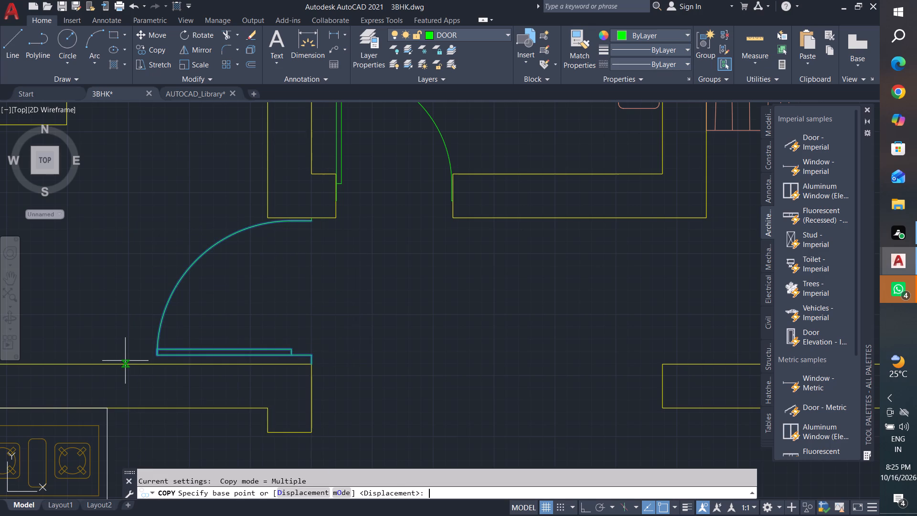
left_click(312, 364)
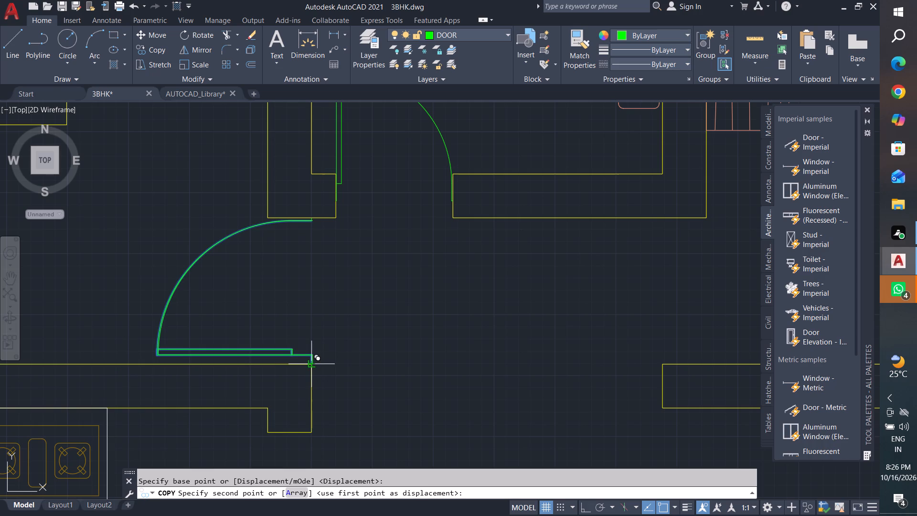
scroll(312, 364, "down", 2)
scroll(456, 355, "up", 3)
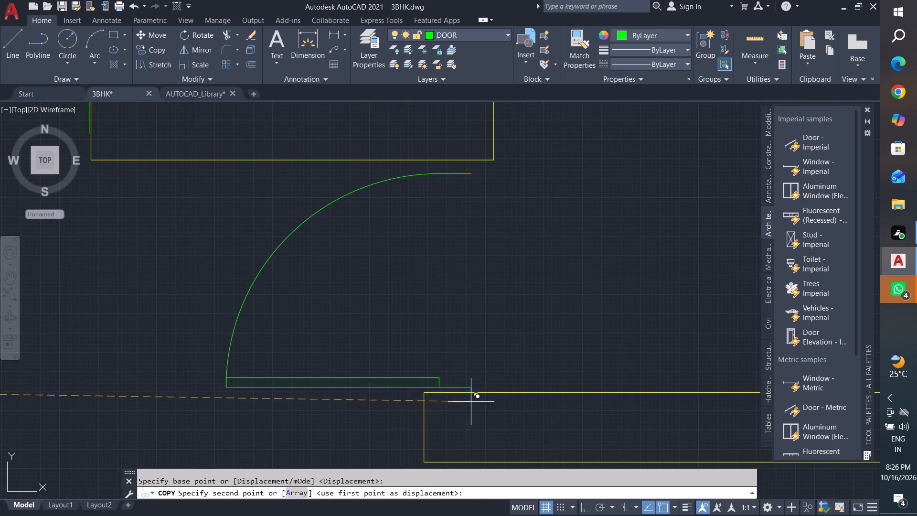
left_click(579, 508)
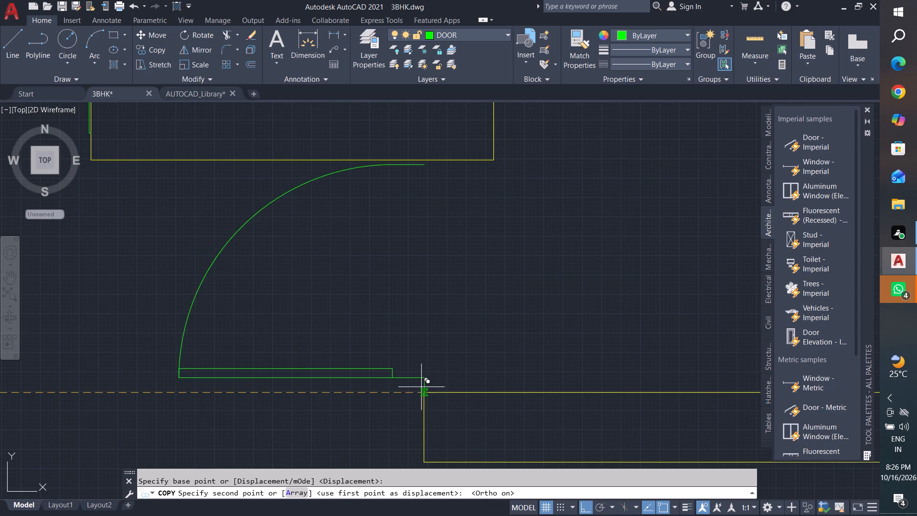
left_click(460, 389)
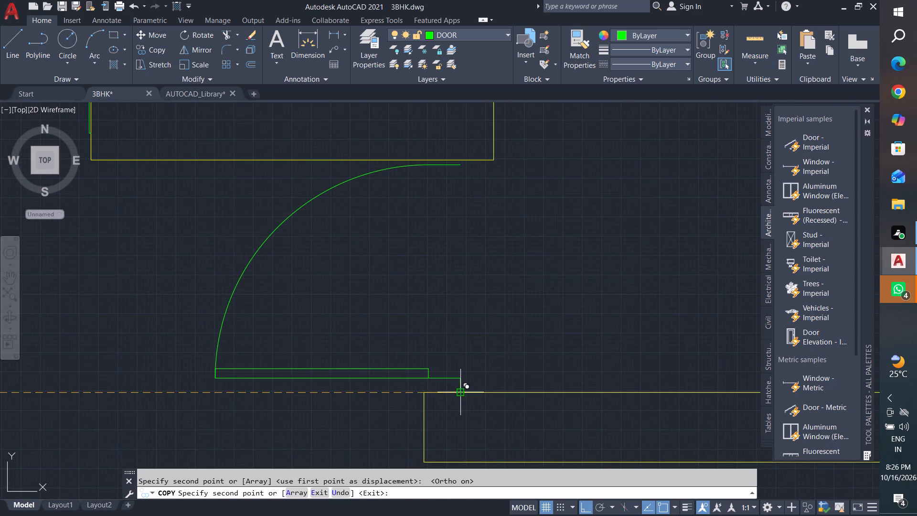
key("Escape")
key("Escape")
key("Escape")
key("Escape")
key("Escape")
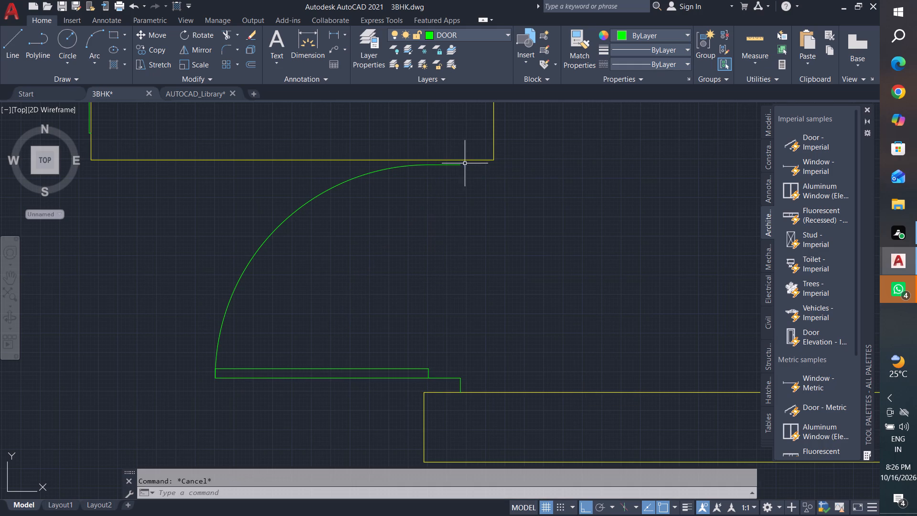
Mirror the copied door about a vertical line through the bathroom wall's lower-right corner, keeping the source door.
left_click(468, 162)
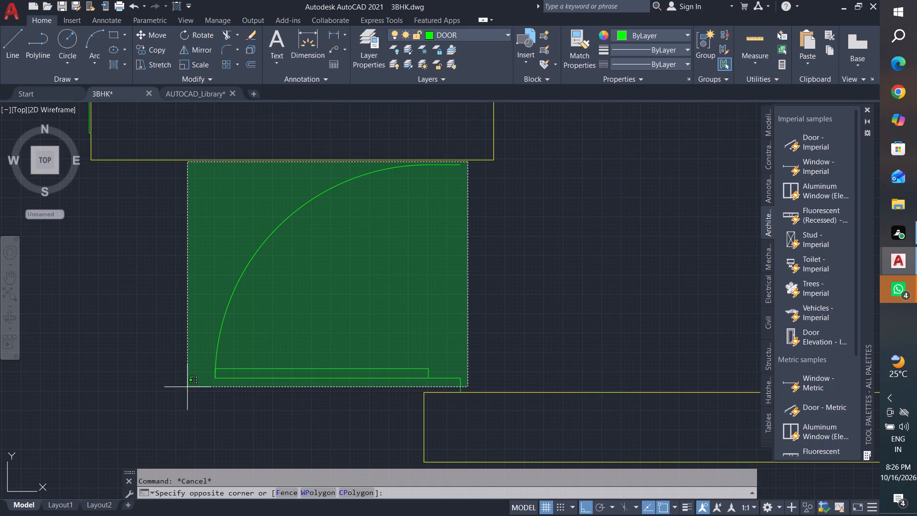
left_click(187, 387)
type("mi")
key("Return")
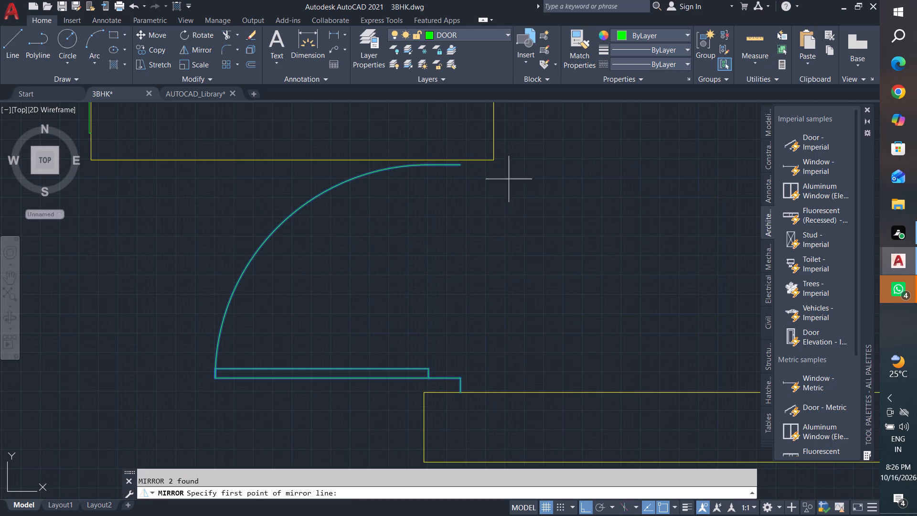
left_click(496, 161)
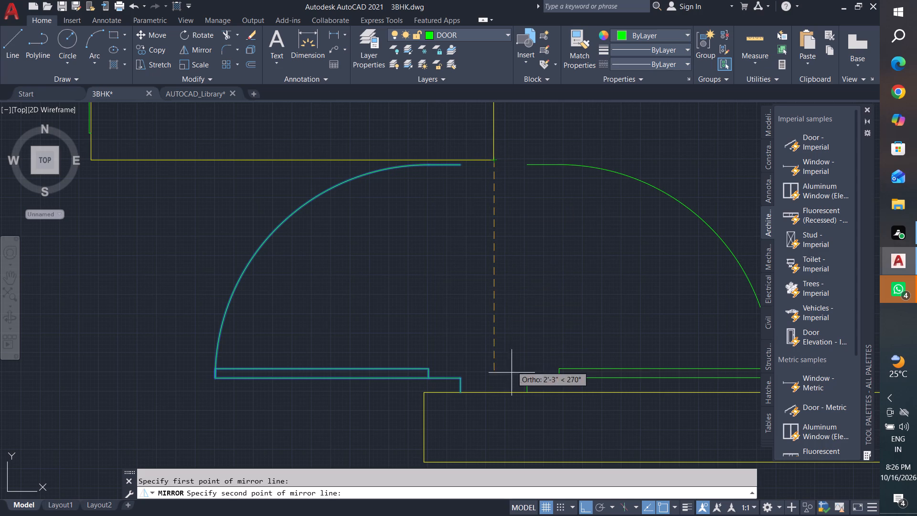
left_click(518, 421)
scroll(484, 408, "down", 2)
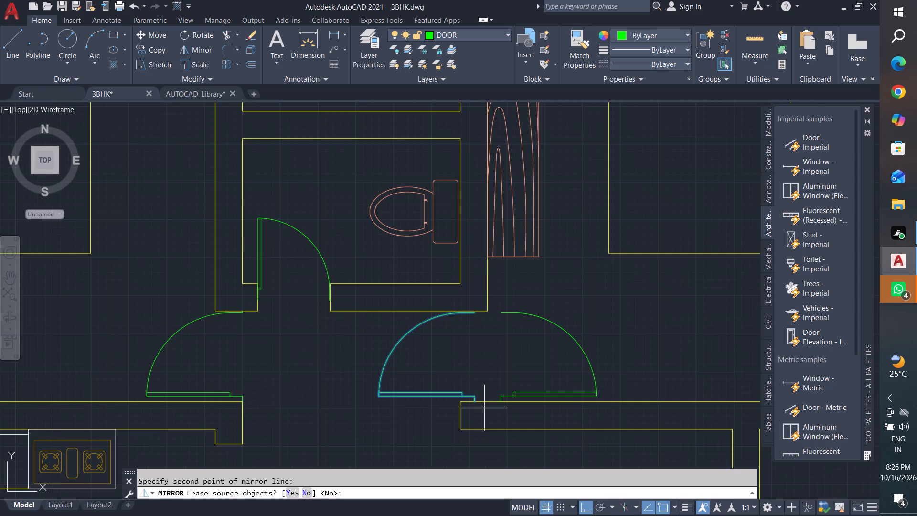
key("Return")
key("Escape")
key("Escape")
key("Escape")
key("Escape")
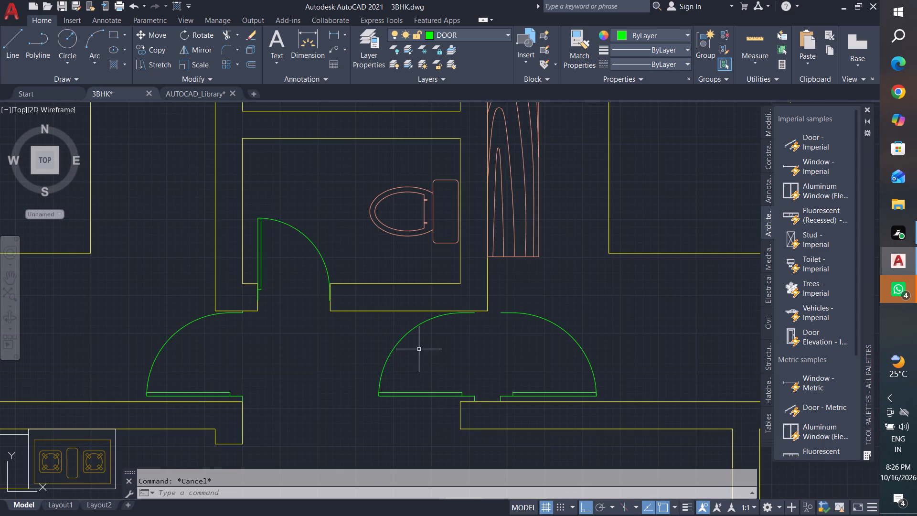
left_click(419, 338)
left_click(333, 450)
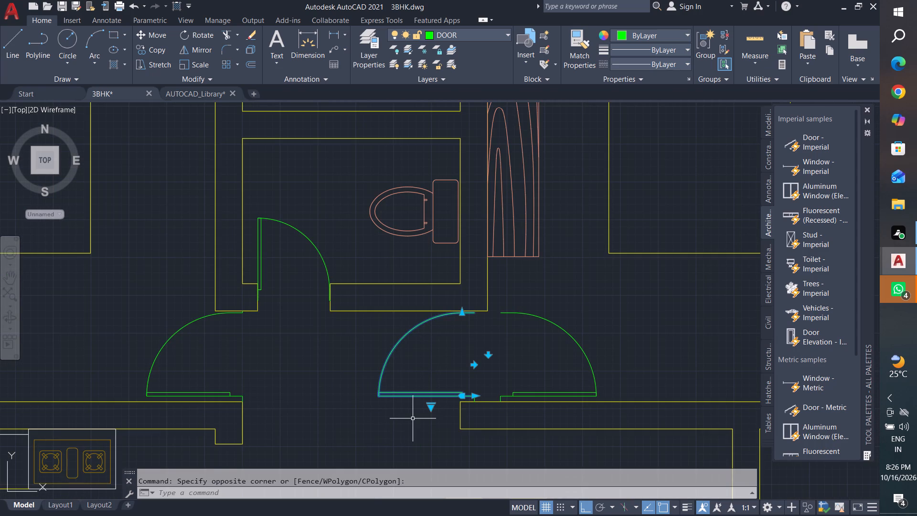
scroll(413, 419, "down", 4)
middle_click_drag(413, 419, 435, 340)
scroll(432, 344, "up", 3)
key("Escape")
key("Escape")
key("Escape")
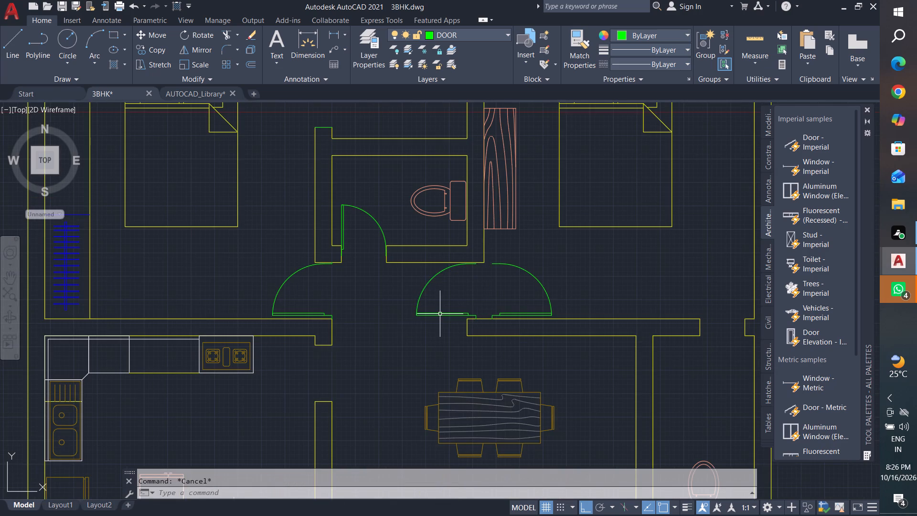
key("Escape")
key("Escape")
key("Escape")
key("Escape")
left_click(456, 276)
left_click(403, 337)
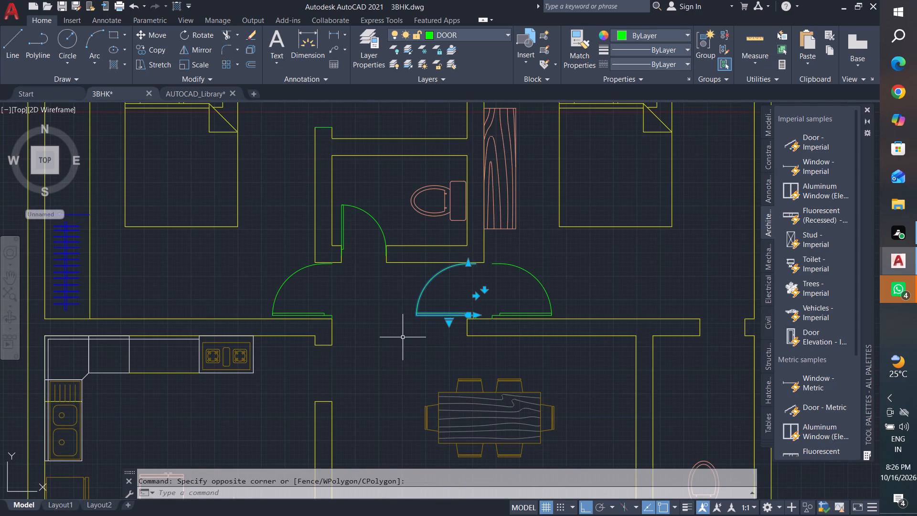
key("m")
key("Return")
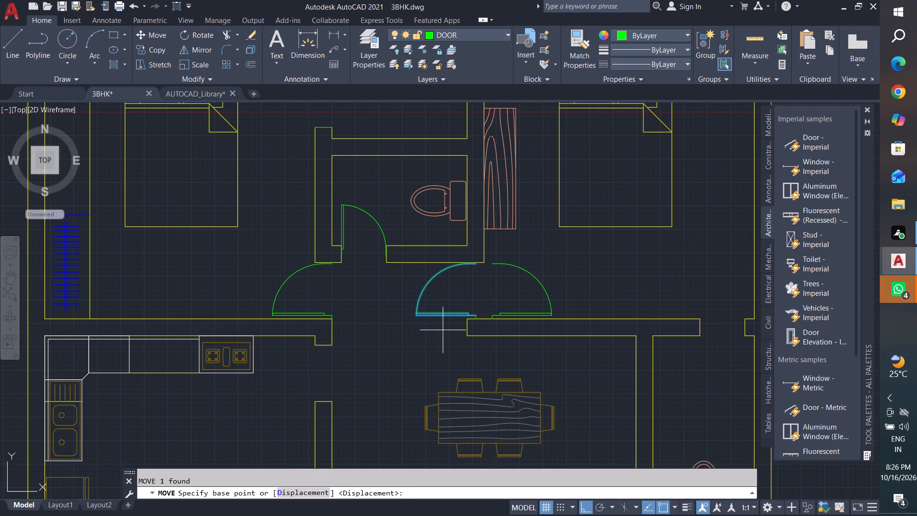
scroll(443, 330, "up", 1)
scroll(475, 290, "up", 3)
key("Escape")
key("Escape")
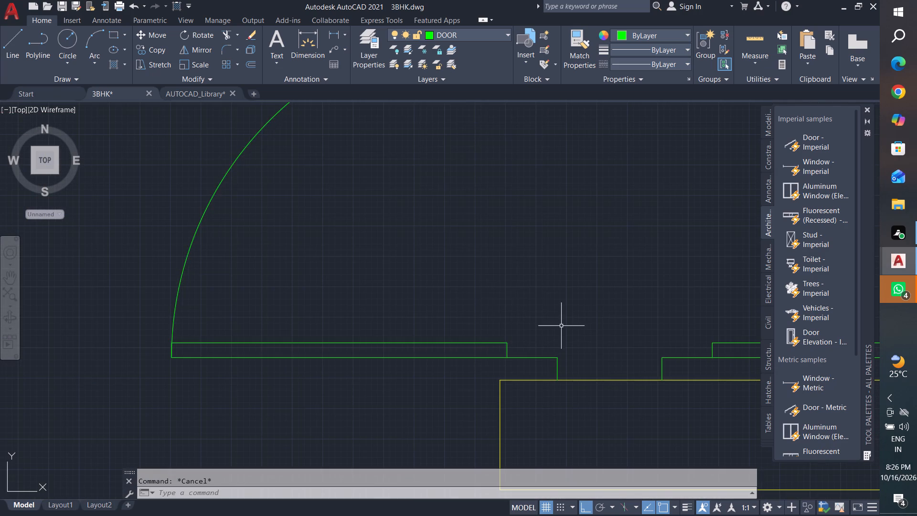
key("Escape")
Move the unmirrored door copy and its short line into the kitchen opening, seating it on the middle of the lower wall end.
left_click(597, 319)
left_click(359, 373)
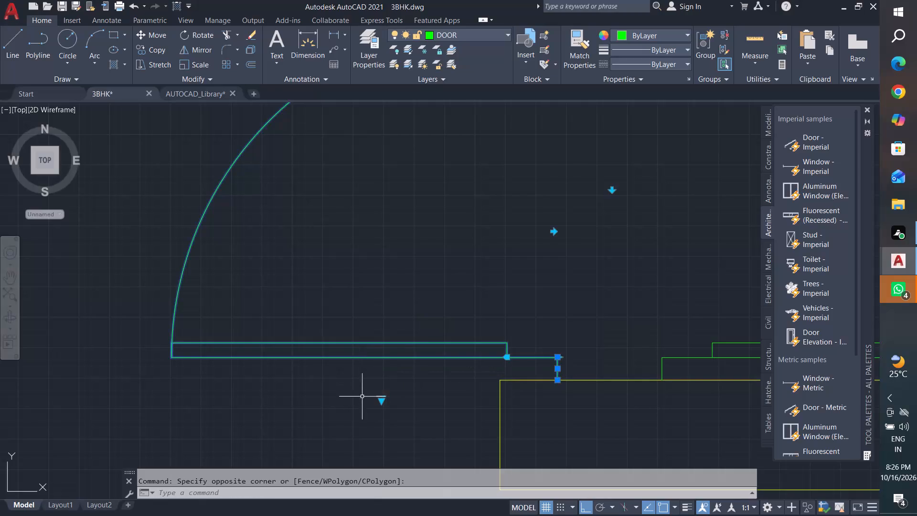
scroll(356, 416, "down", 2)
scroll(443, 342, "up", 2)
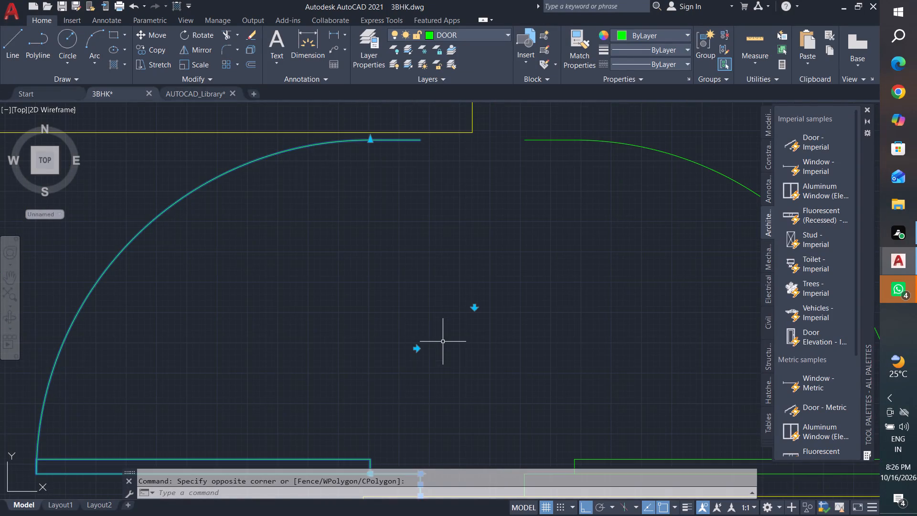
scroll(443, 342, "down", 1)
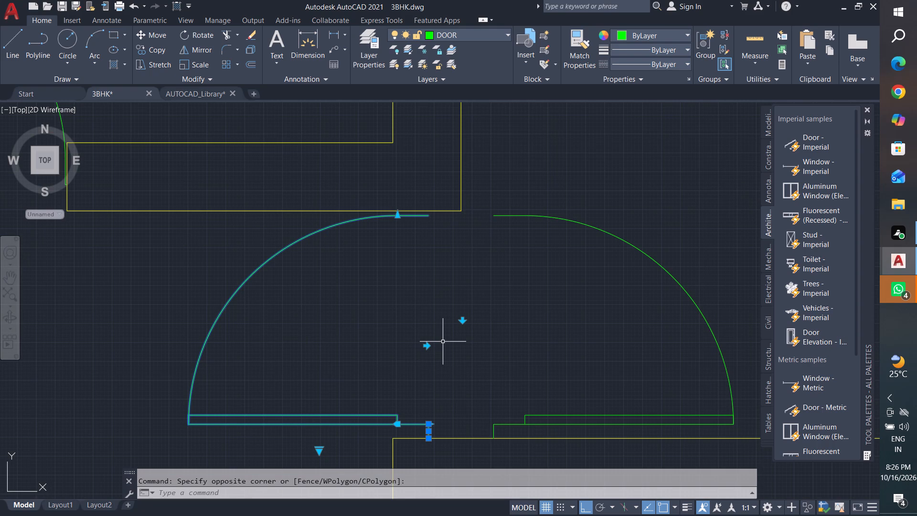
key("m")
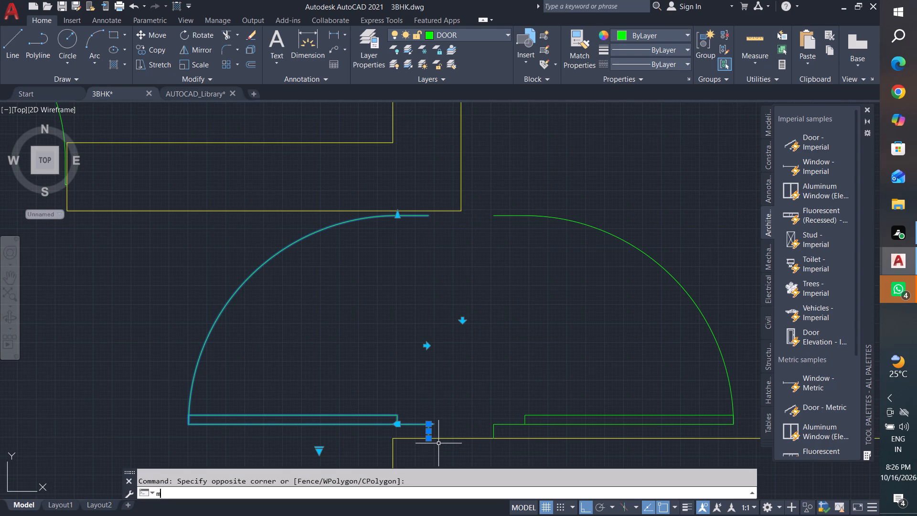
key("Return")
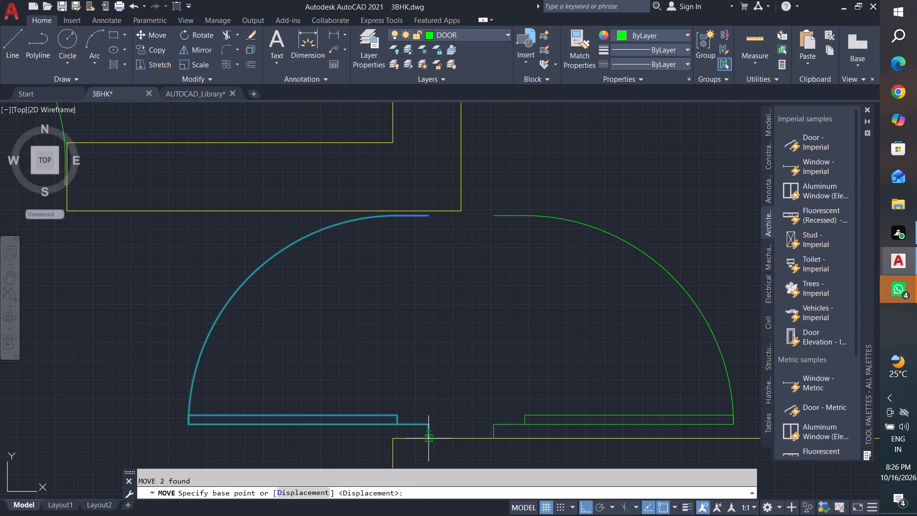
left_click(427, 440)
scroll(525, 387, "down", 4)
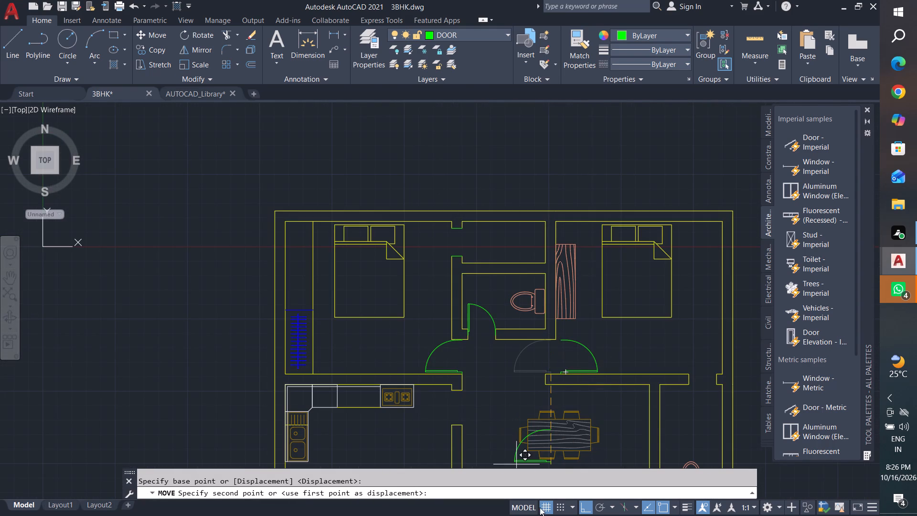
left_click(581, 505)
scroll(434, 423, "up", 3)
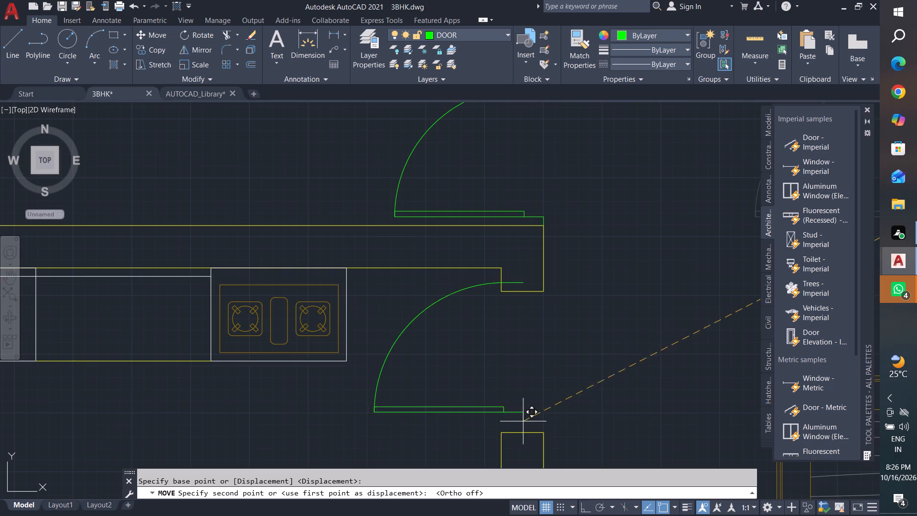
scroll(528, 434, "up", 1)
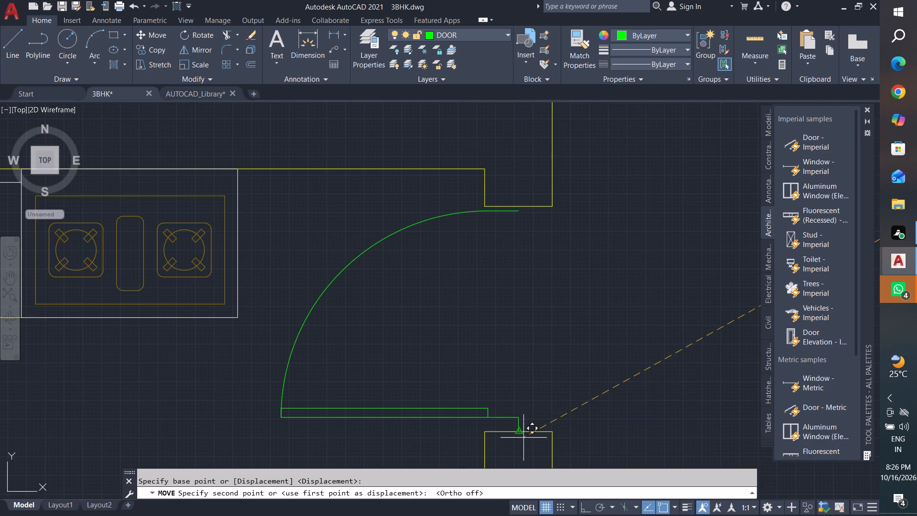
left_click(519, 430)
key("Escape")
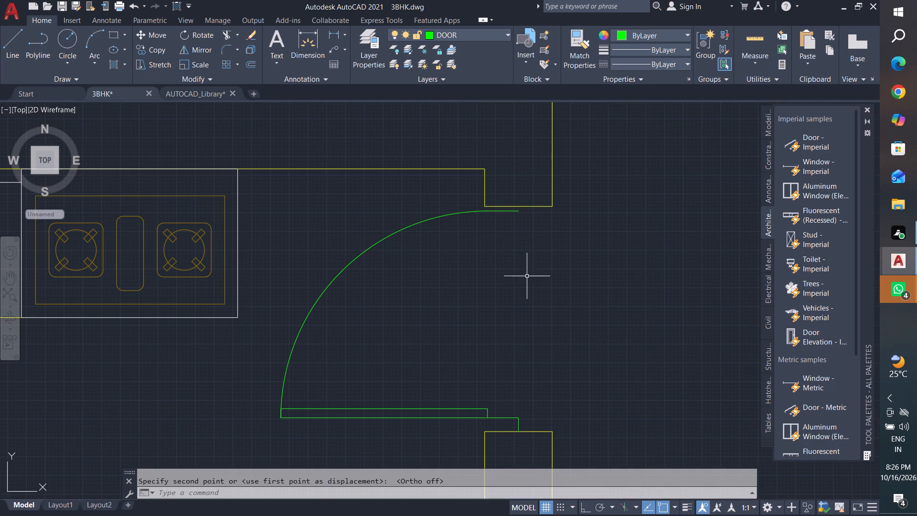
key("Escape")
key("Escape")
Draw a short vertical line from the kitchen door's upper frame end to the wall end above it.
key("l")
key("Return")
scroll(518, 187, "up", 2)
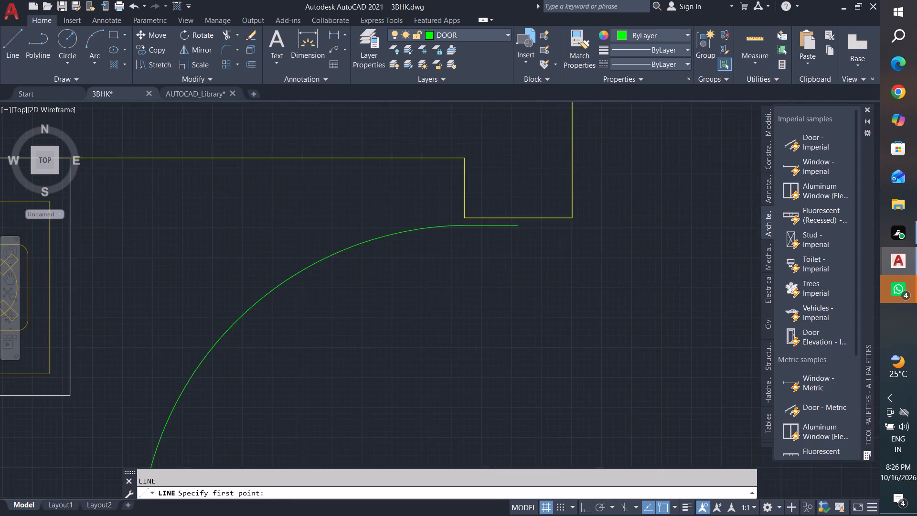
scroll(518, 184, "up", 1)
scroll(514, 247, "up", 2)
left_click(520, 347)
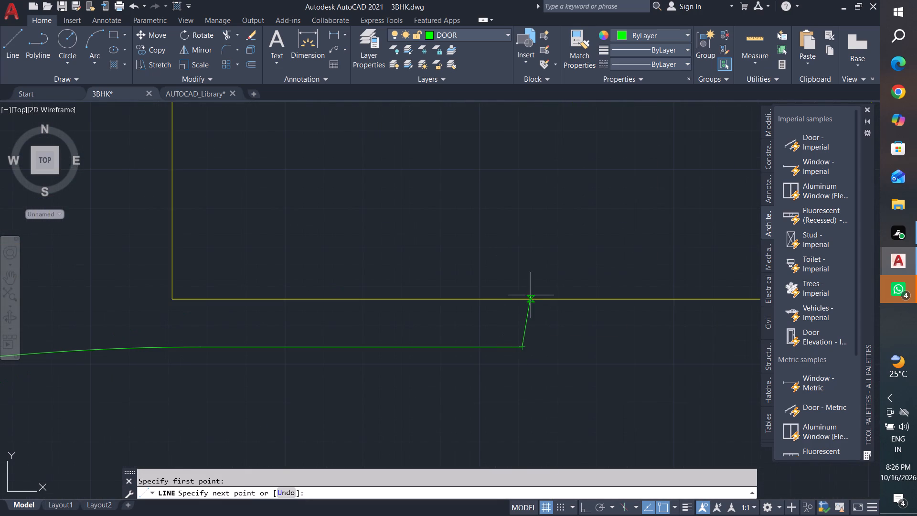
left_click(524, 298)
key("Escape")
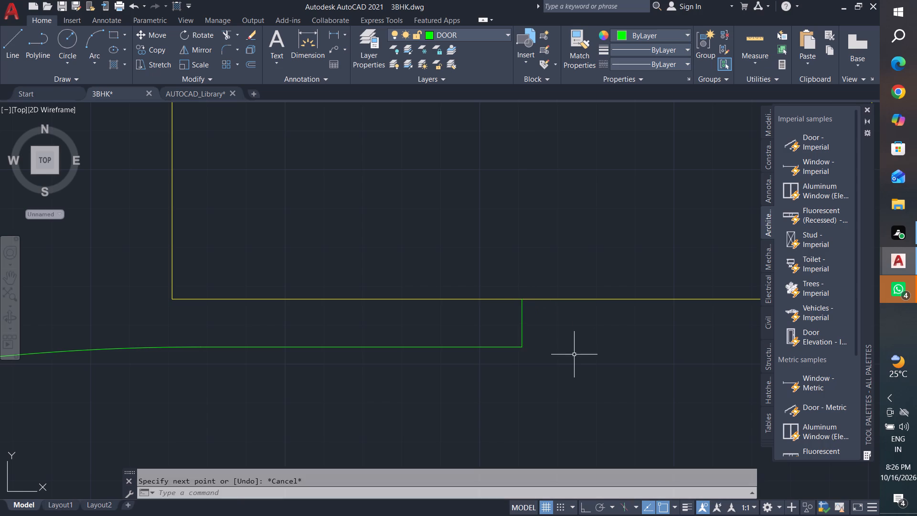
scroll(557, 365, "down", 5)
key("Escape")
key("Escape")
key("Escape")
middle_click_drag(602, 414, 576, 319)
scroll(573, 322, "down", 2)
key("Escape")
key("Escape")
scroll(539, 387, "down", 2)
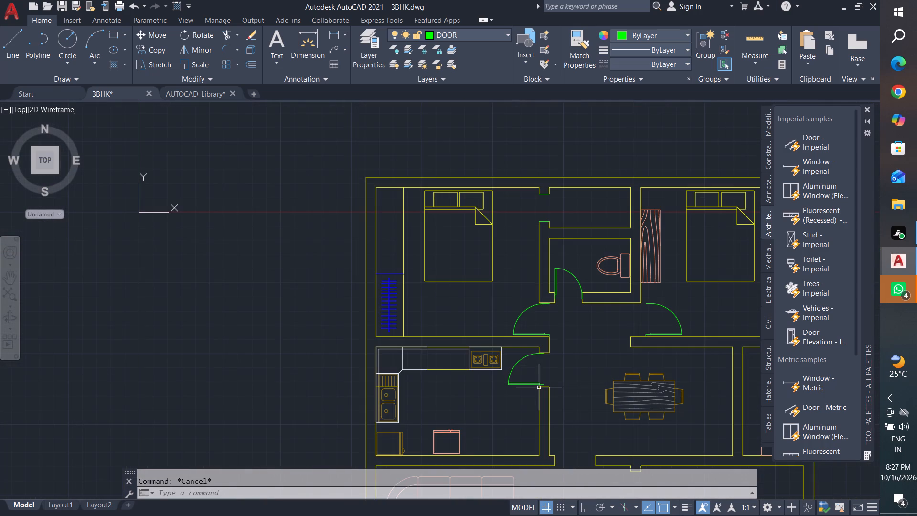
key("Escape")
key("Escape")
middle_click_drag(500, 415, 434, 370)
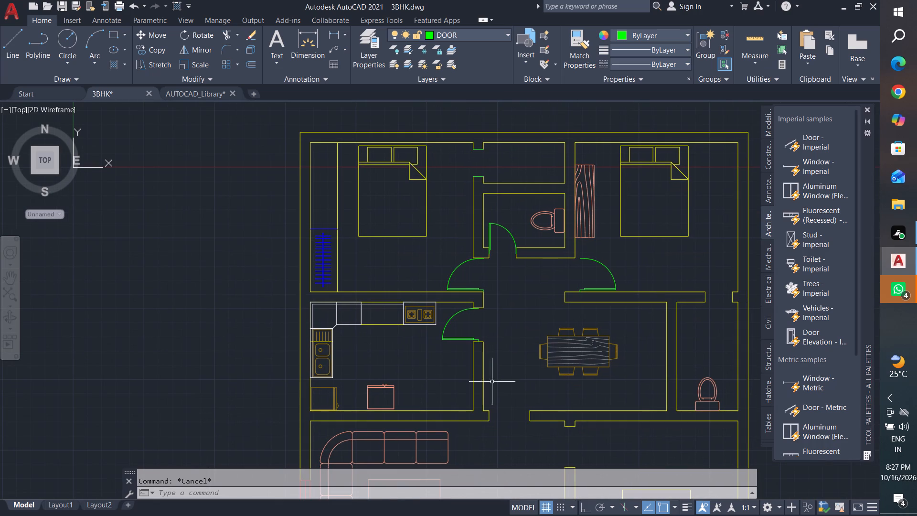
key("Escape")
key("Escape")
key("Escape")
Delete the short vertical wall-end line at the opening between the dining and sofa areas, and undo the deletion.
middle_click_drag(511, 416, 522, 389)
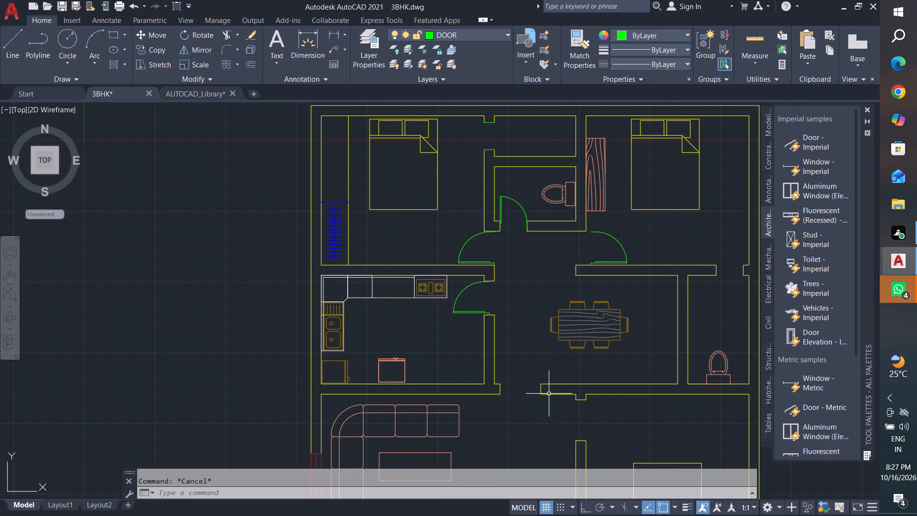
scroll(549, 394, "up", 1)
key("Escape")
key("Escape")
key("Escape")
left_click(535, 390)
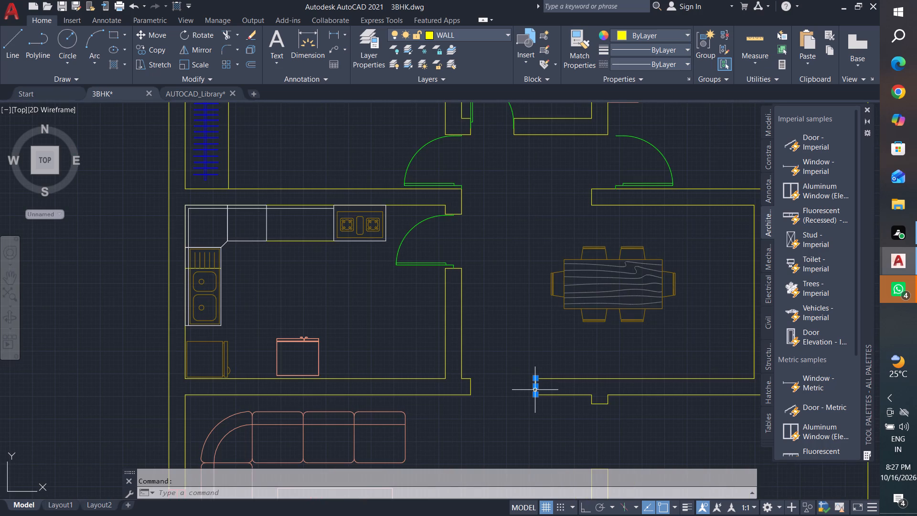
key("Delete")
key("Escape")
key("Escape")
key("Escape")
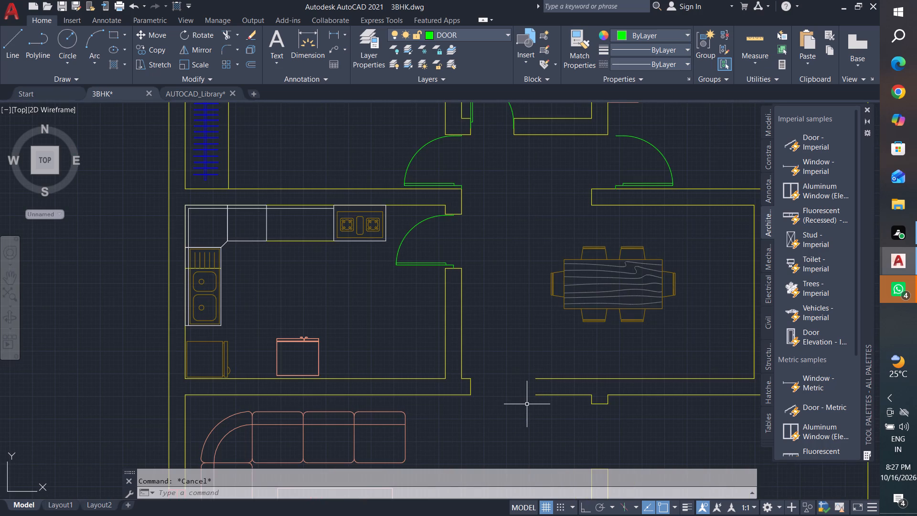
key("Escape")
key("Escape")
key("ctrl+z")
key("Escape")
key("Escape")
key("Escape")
Copy the kitchen door from its hinge-side frame corner into the empty space outside the plan, beside the kitchen's outer wall.
left_click(428, 215)
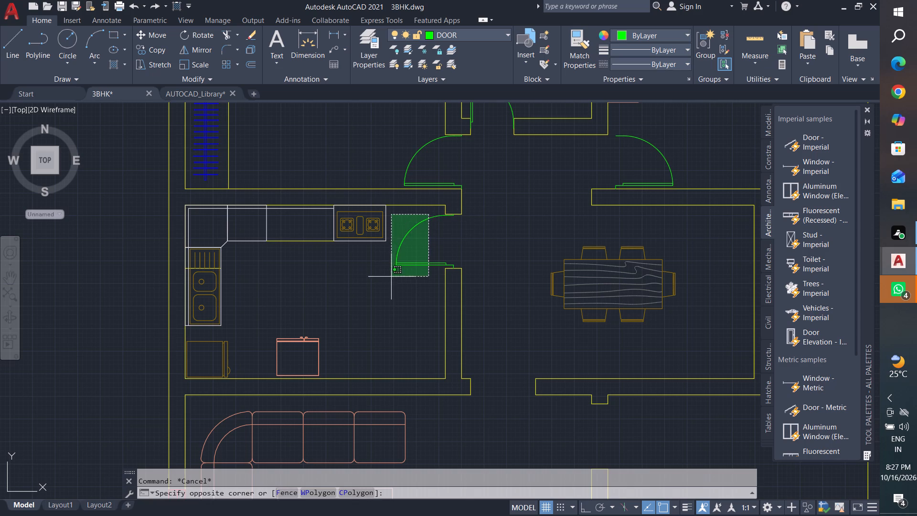
left_click(396, 280)
type("co")
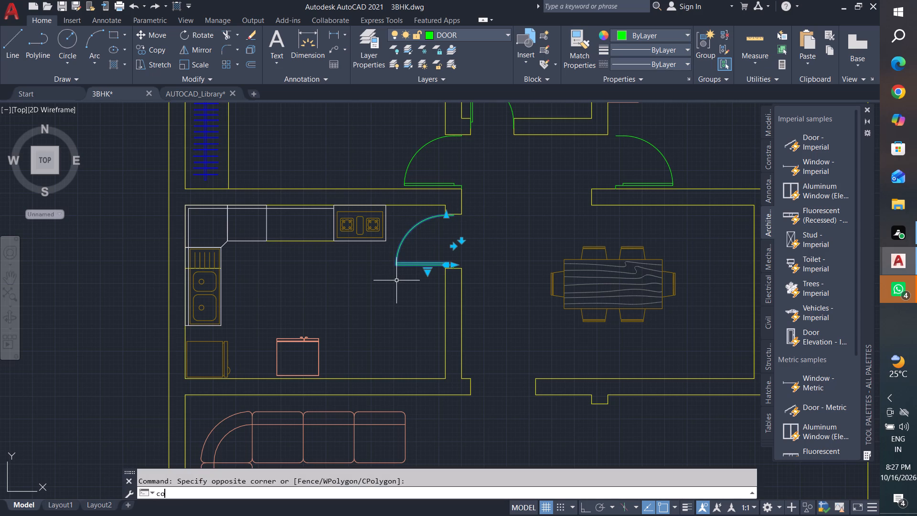
key("Return")
left_click(453, 269)
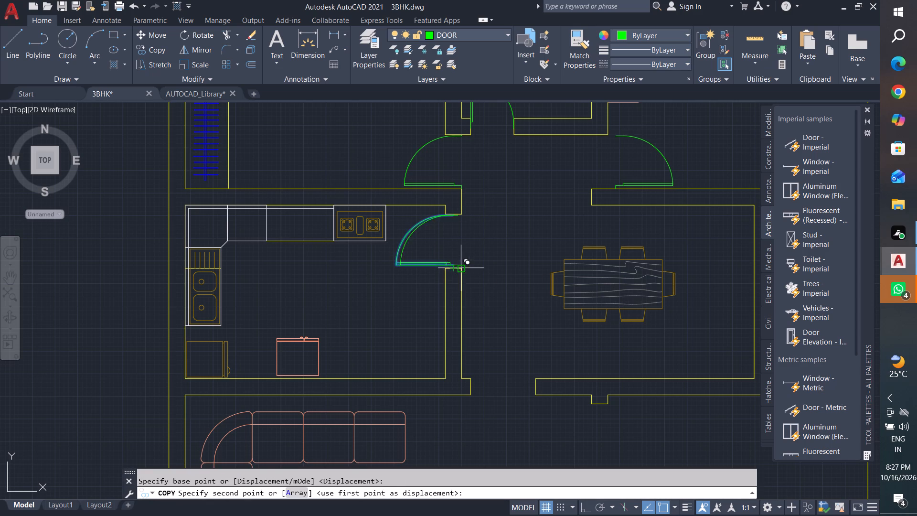
scroll(599, 326, "down", 1)
left_click(189, 330)
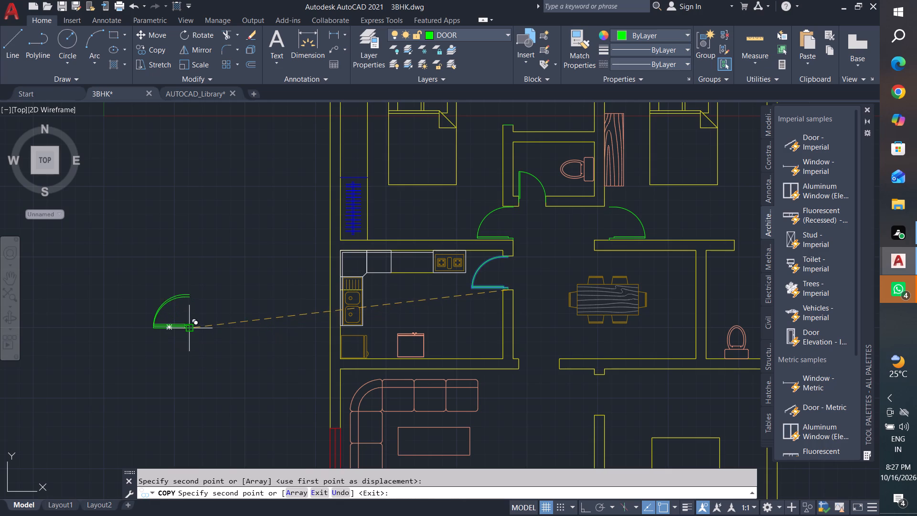
key("Escape")
key("Escape")
key("Escape")
key("Escape")
Rotate the copied door a quarter turn clockwise about its hinge corner with Ortho on, so its leaf stands vertical.
left_click(219, 271)
left_click(128, 351)
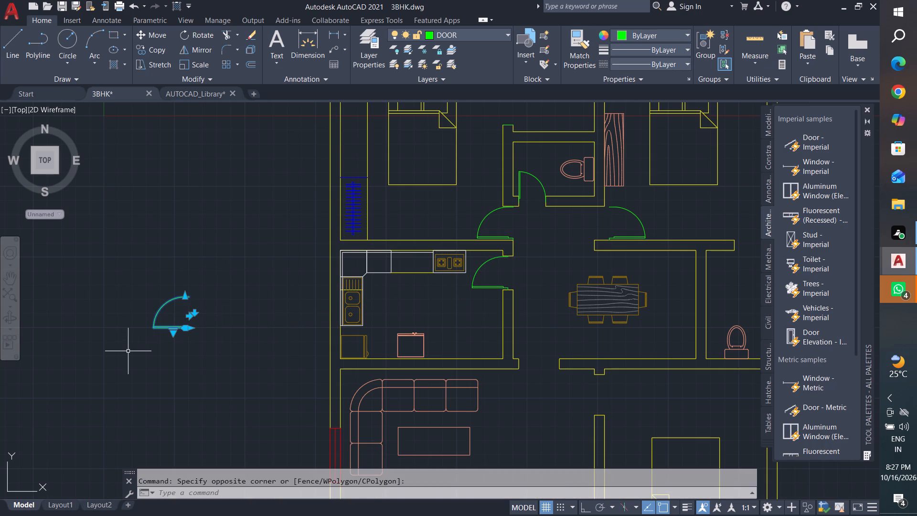
type("ro")
key("Return")
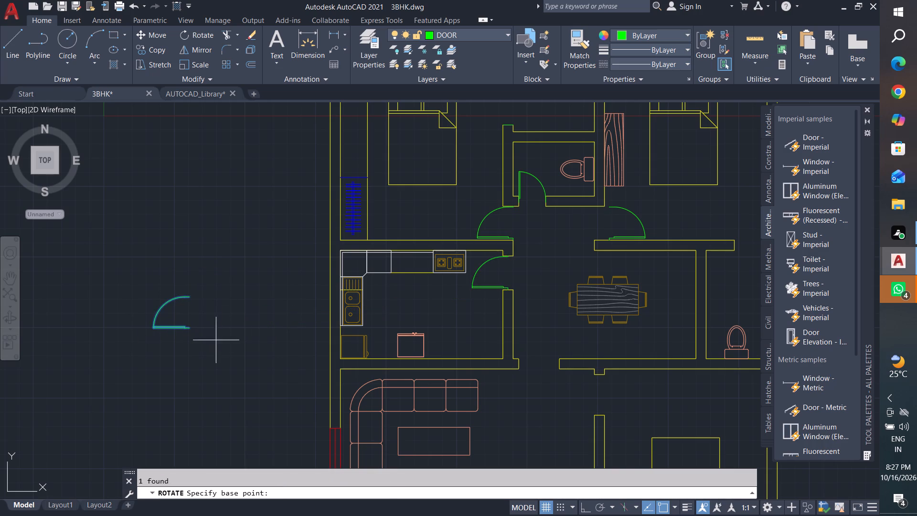
left_click(189, 330)
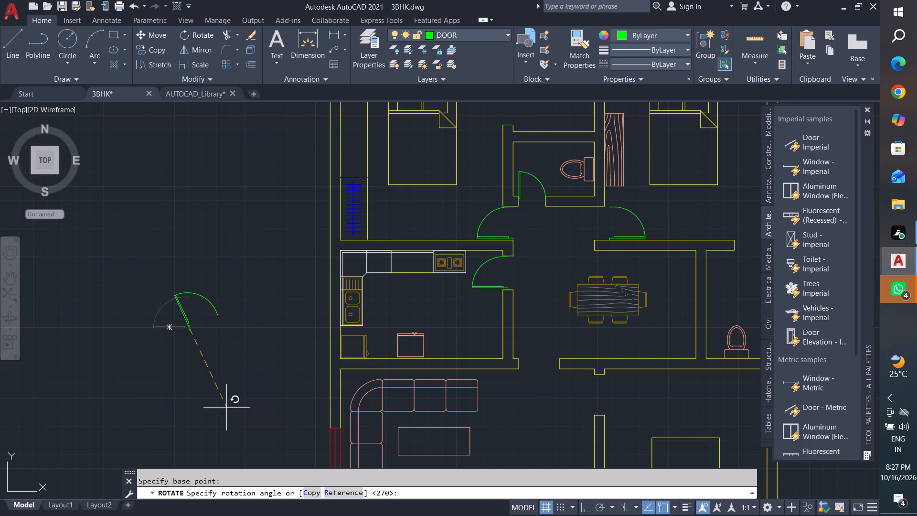
left_click(583, 509)
left_click(182, 397)
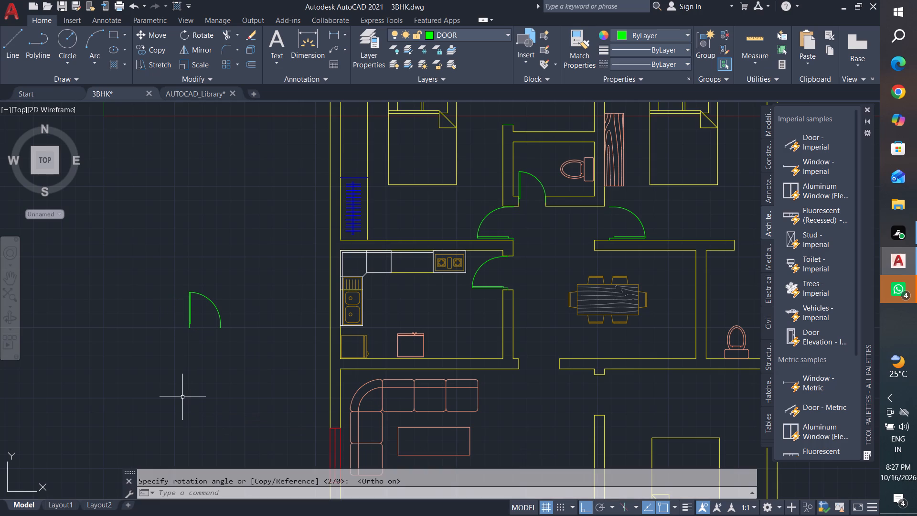
key("Escape")
key("Escape")
key("Escape")
key("Escape")
Scale the rotated door down freehand about its hinge-side lower corner to about two-thirds of its size.
left_click(247, 272)
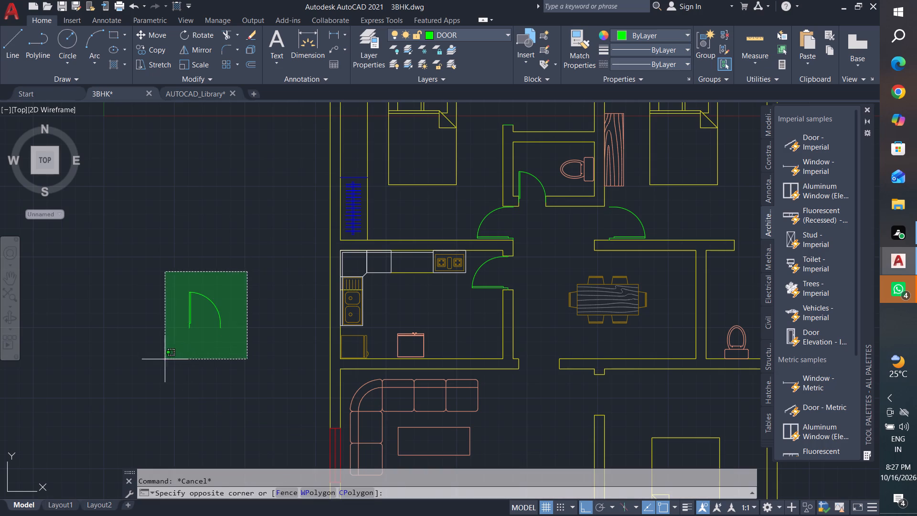
left_click(162, 361)
middle_click_drag(200, 341, 469, 432)
middle_click_drag(481, 436, 521, 364)
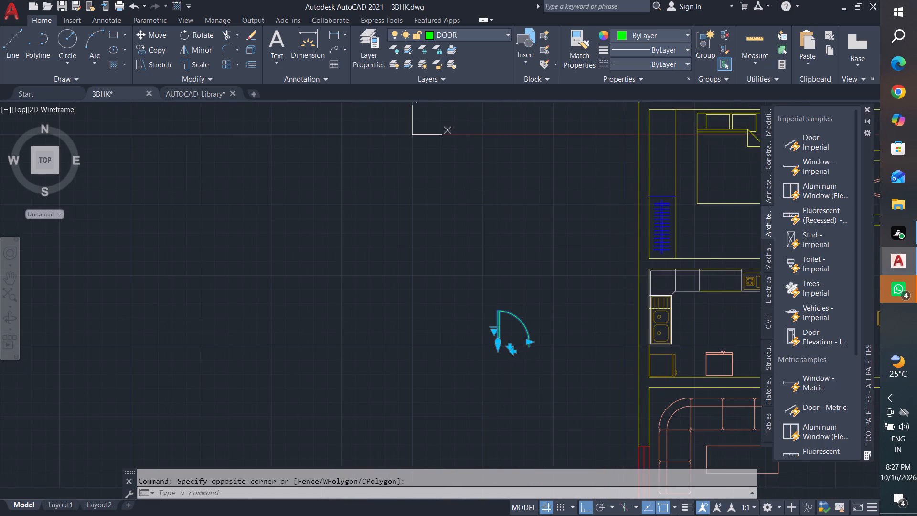
scroll(512, 373, "up", 1)
key("Escape")
key("Escape")
key("Escape")
key("Escape")
left_click(577, 247)
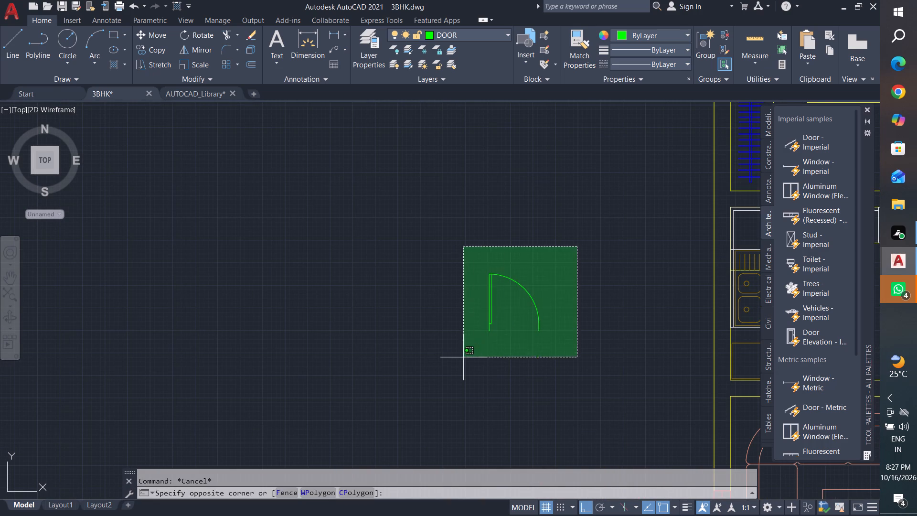
left_click(463, 357)
type("sc")
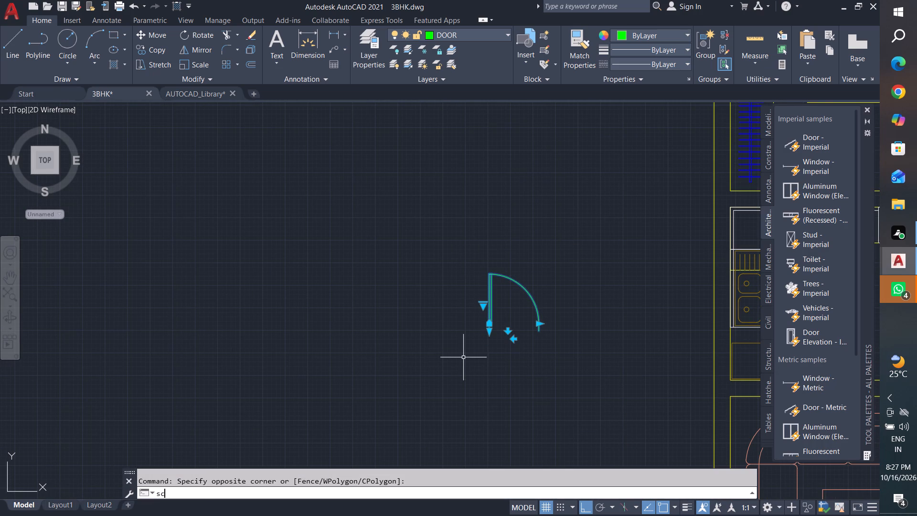
key("Return")
left_click(489, 331)
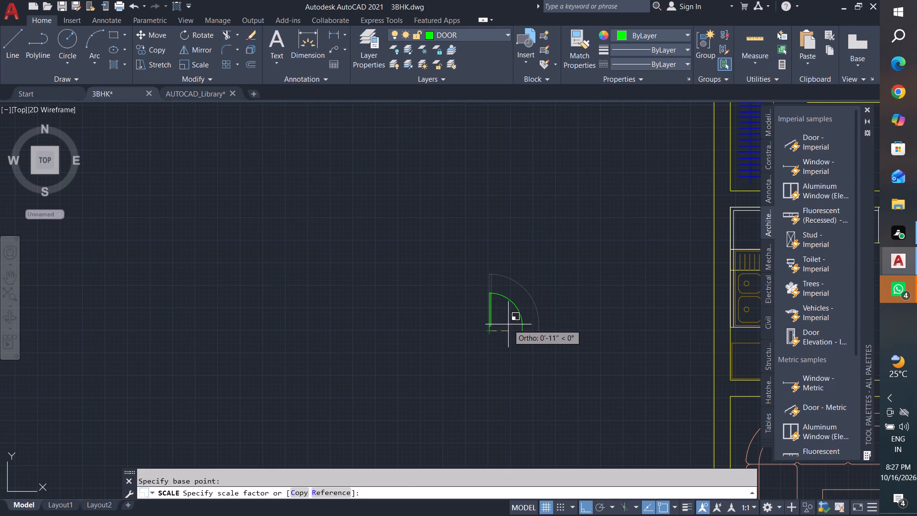
left_click(508, 324)
key("Escape")
key("Escape")
key("Escape")
key("Escape")
key("Escape")
key("Escape")
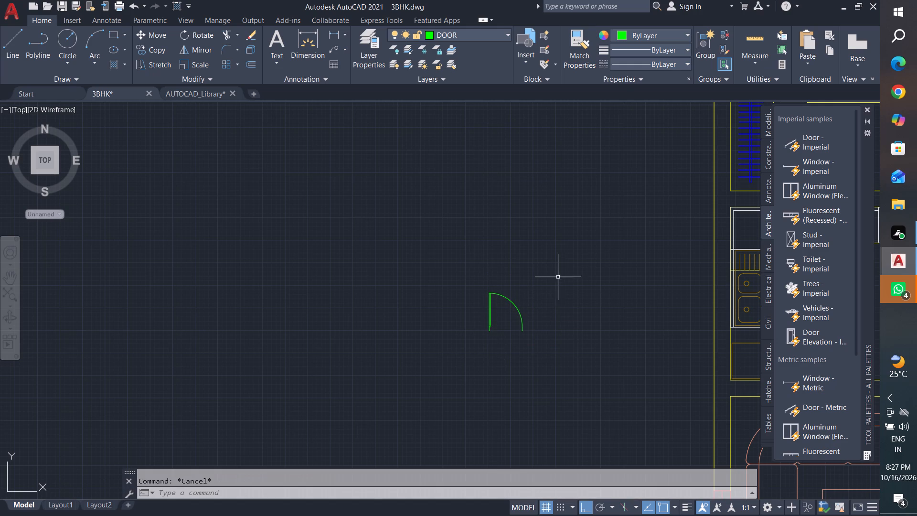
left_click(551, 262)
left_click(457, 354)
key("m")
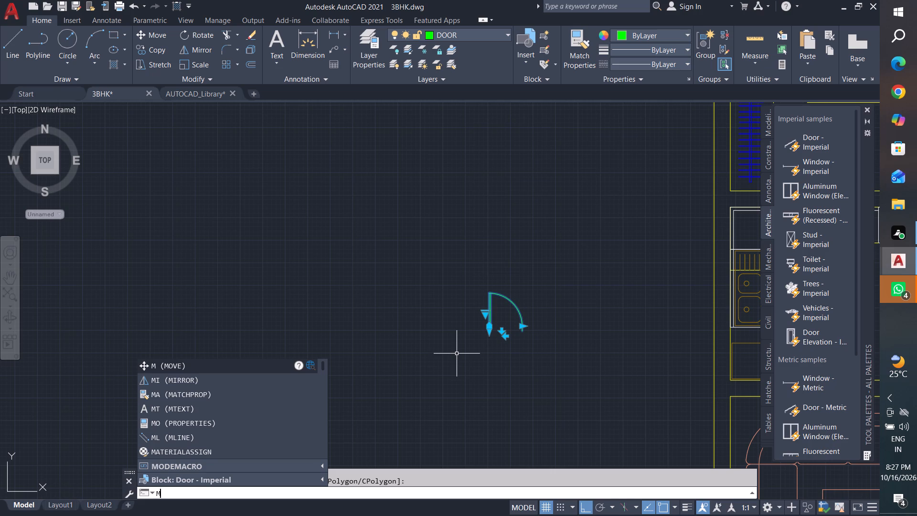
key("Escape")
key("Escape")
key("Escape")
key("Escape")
Copy the scaled door horizontally into the free space between it and the plan's outer wall.
left_click(552, 271)
left_click(449, 372)
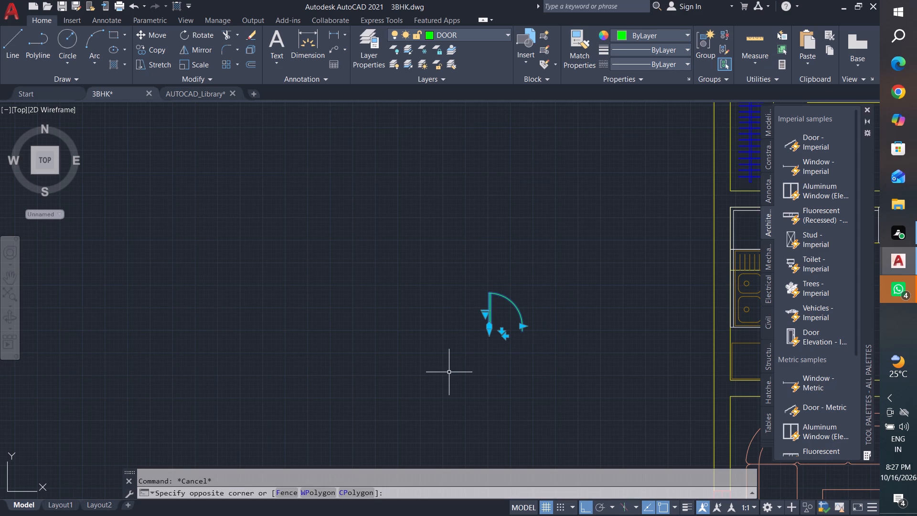
type("co")
key("Return")
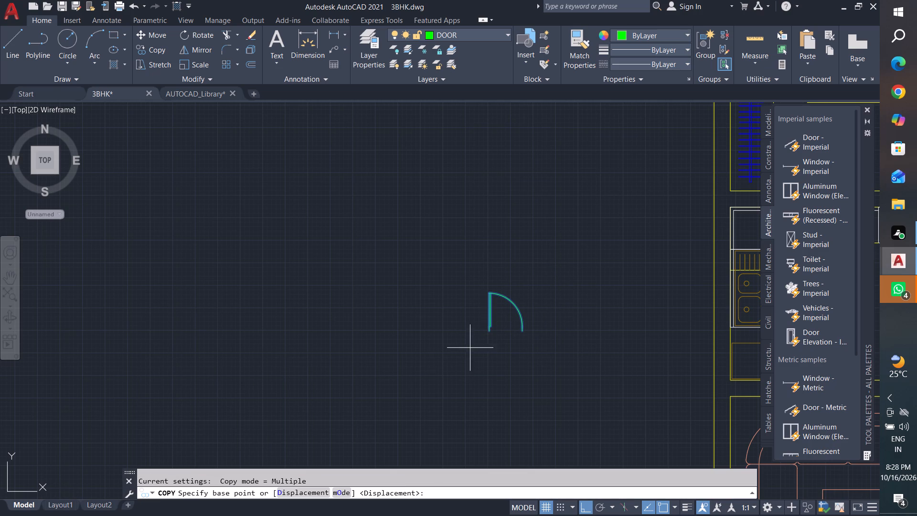
left_click(487, 329)
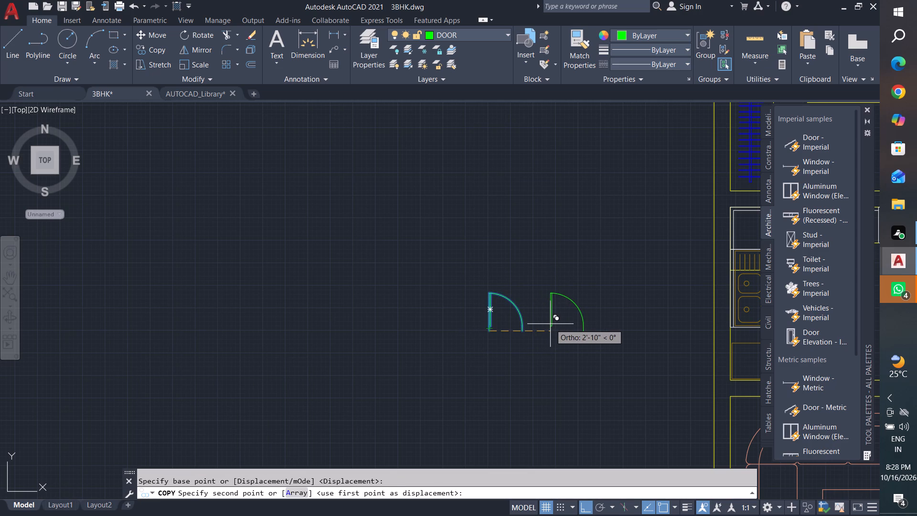
left_click(614, 327)
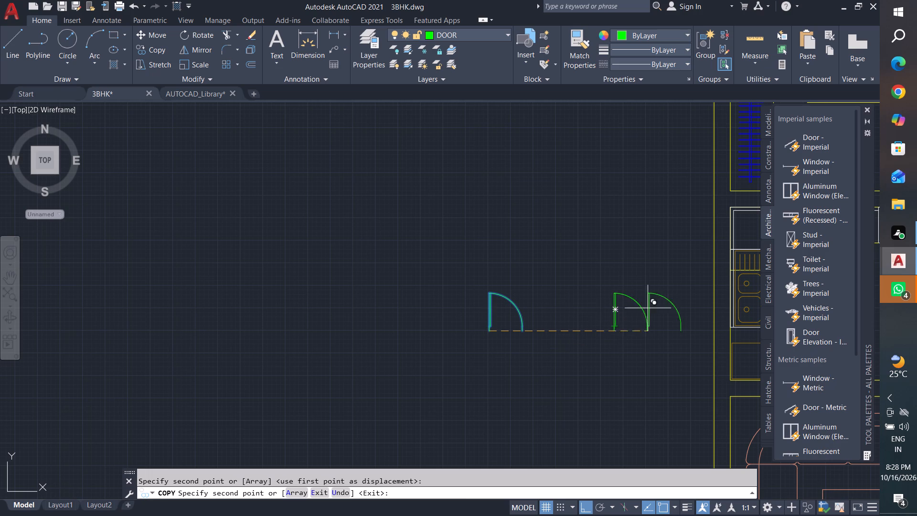
key("Escape")
key("Escape")
key("Escape")
key("Escape")
Mirror the new door copy about a vertical line through its arc's lower end, keeping the source, to form a double door.
left_click(671, 273)
left_click(575, 374)
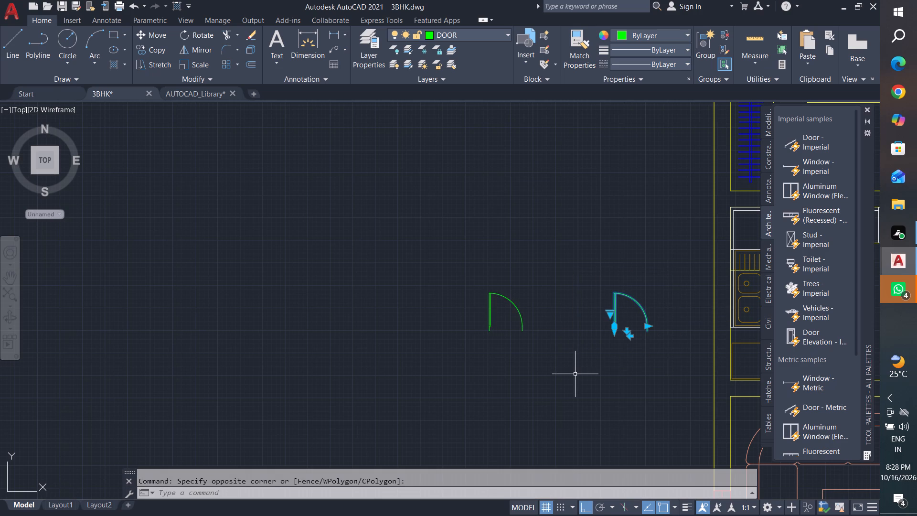
type("mi")
key("Return")
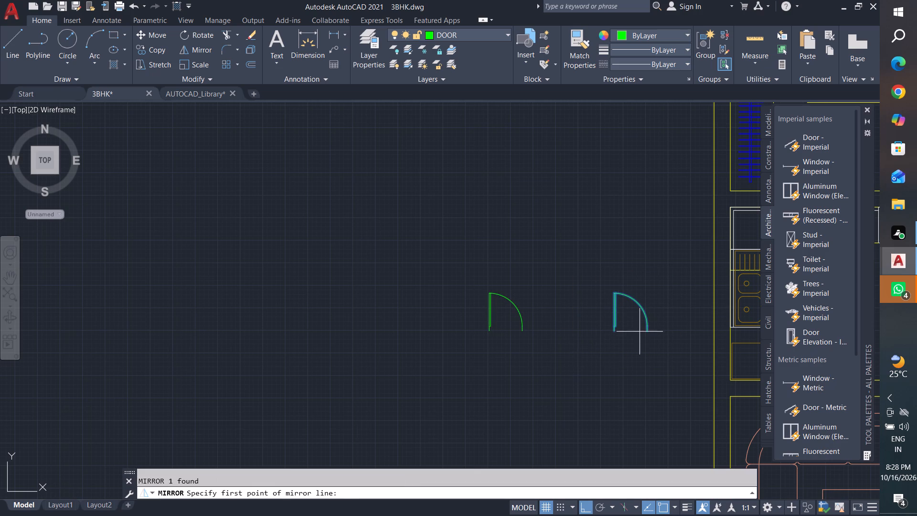
left_click(647, 331)
left_click(661, 280)
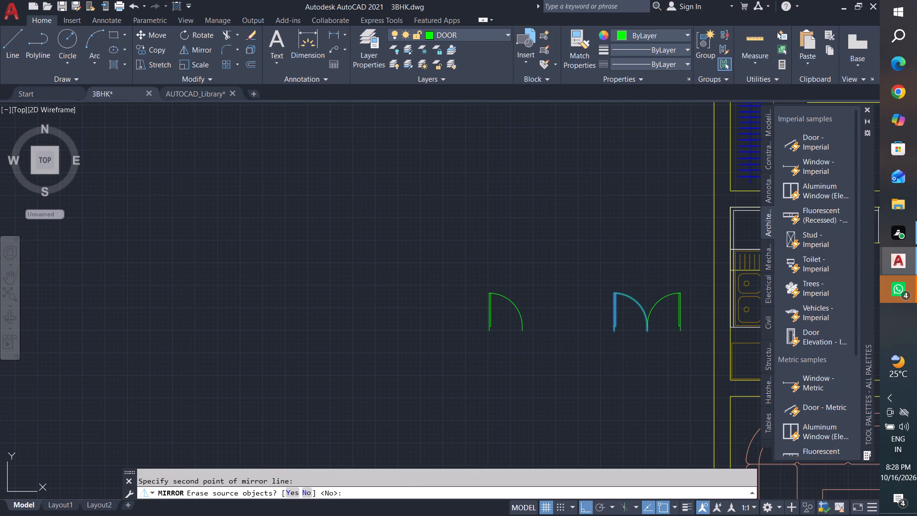
key("Return")
key("Escape")
key("Escape")
Assign both leaves of the double door to the WINDOW layer.
left_click(699, 280)
left_click(571, 381)
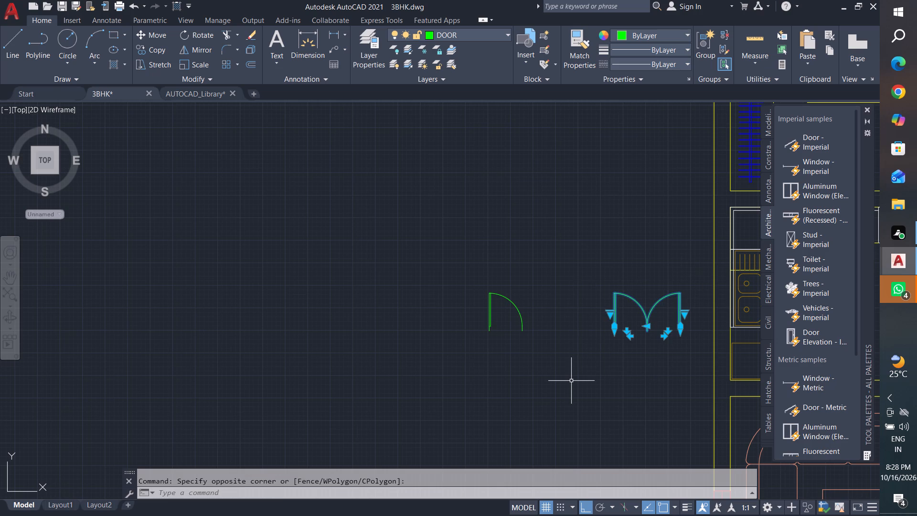
middle_click_drag(601, 377, 536, 379)
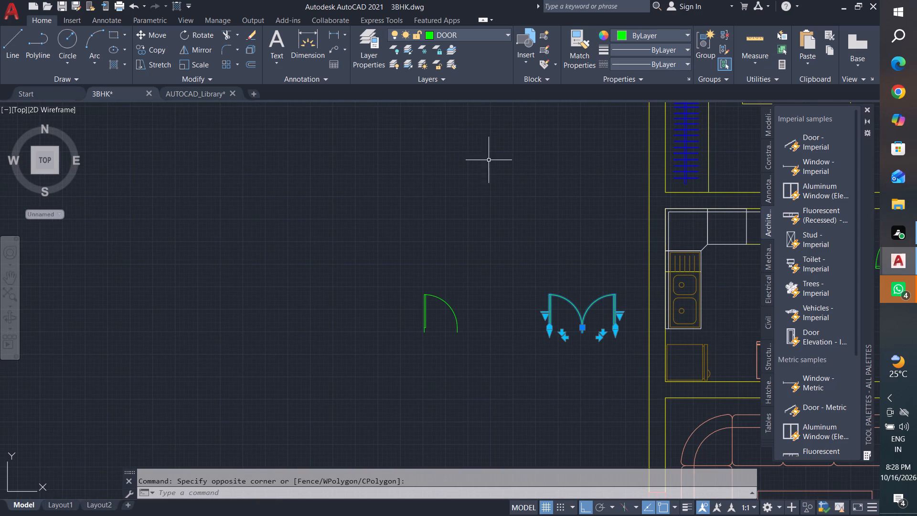
left_click(488, 36)
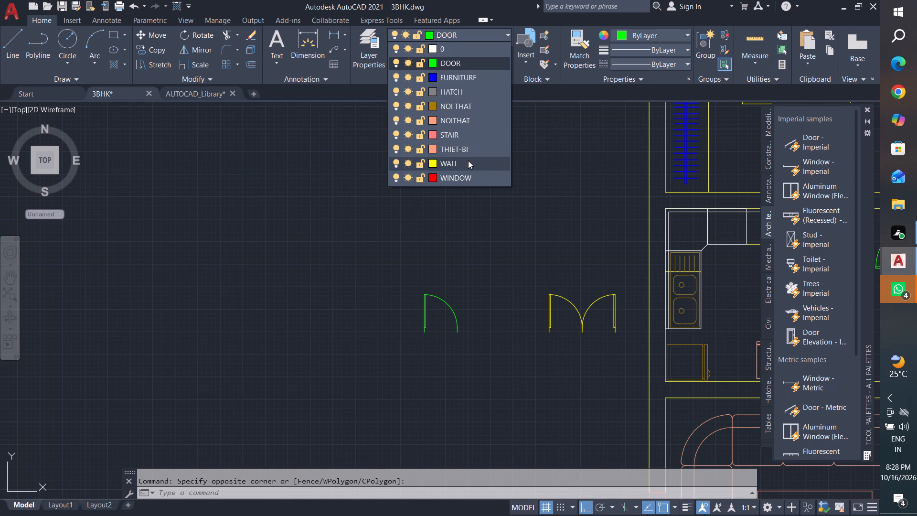
left_click(443, 180)
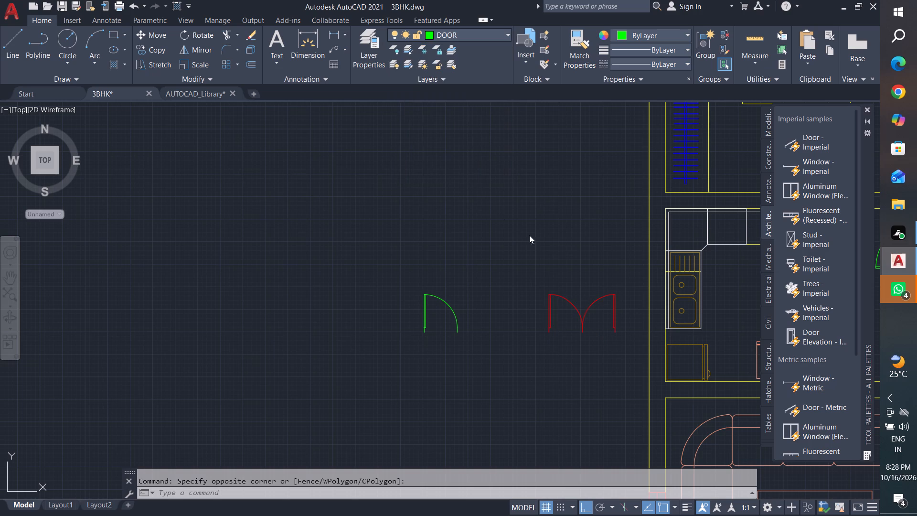
middle_click_drag(504, 356, 413, 338)
key("Escape")
key("Escape")
key("Escape")
key("Escape")
Copy the double door from its hinge-side lower corner onto the lower corner of the opening between the living and dining areas.
left_click(553, 253)
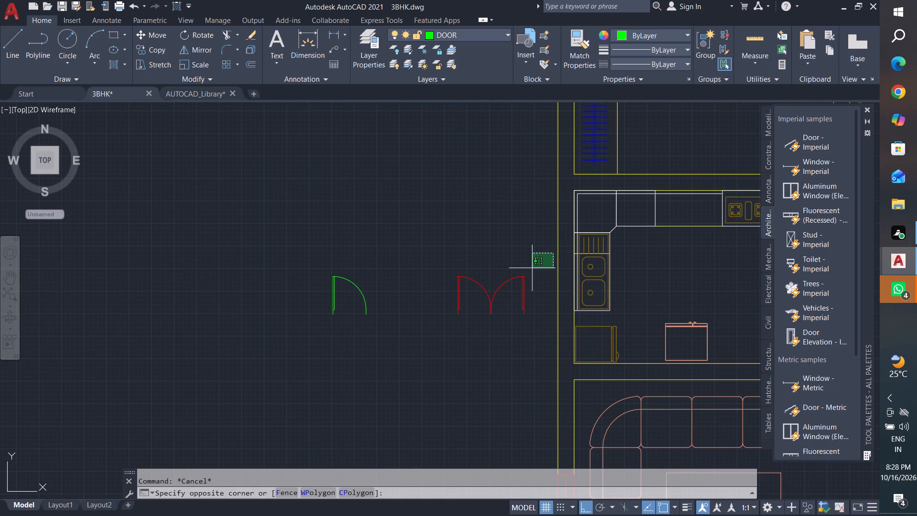
left_click(427, 337)
type("co")
key("Return")
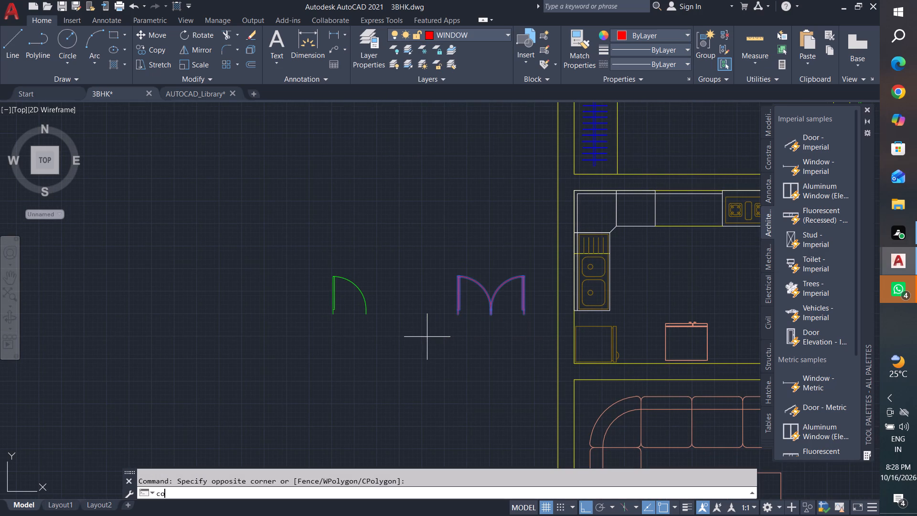
left_click(457, 313)
scroll(381, 346, "down", 4)
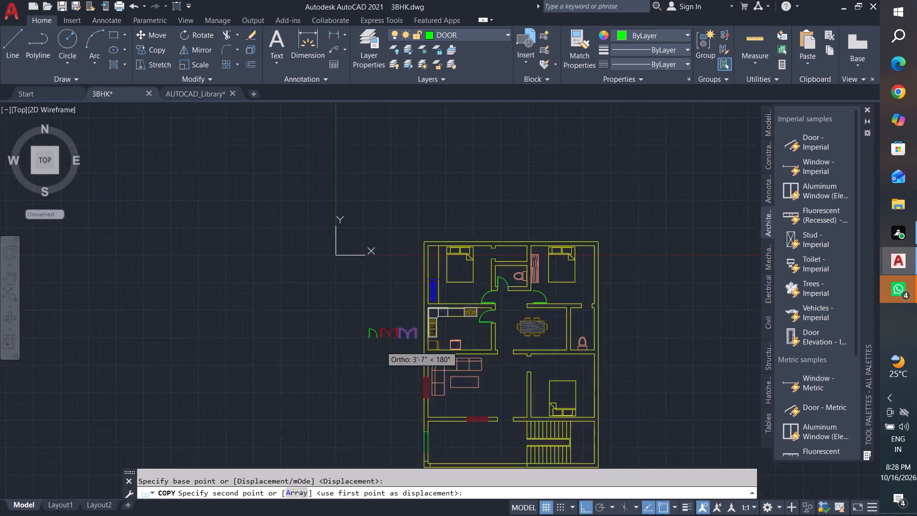
scroll(475, 358, "up", 4)
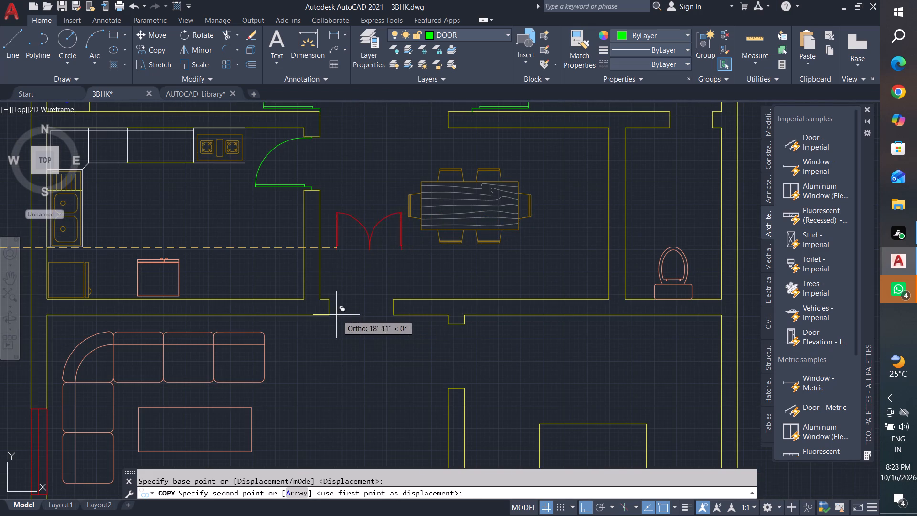
left_click(331, 316)
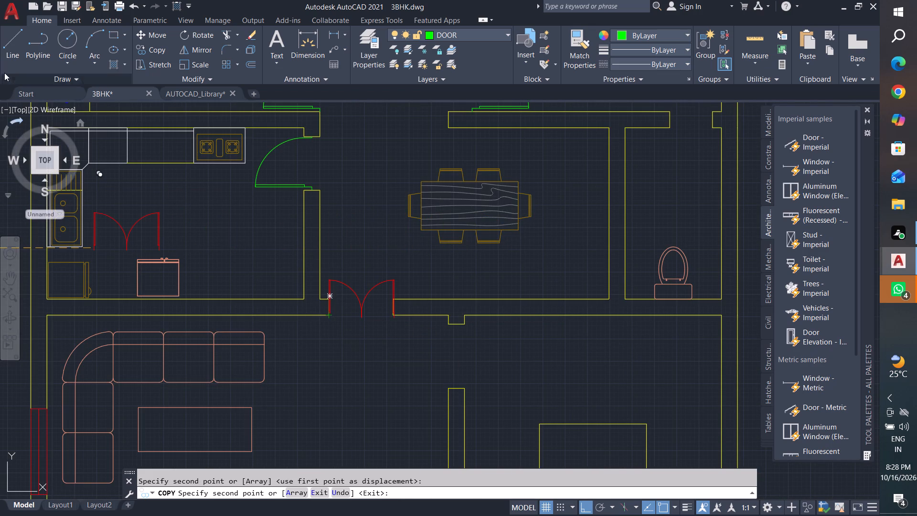
key("Escape")
key("Escape")
Move the wall end line beside the double door's right leaf about 2" horizontally away from the door, widening the opening.
scroll(387, 315, "up", 3)
middle_click_drag(398, 325, 439, 383)
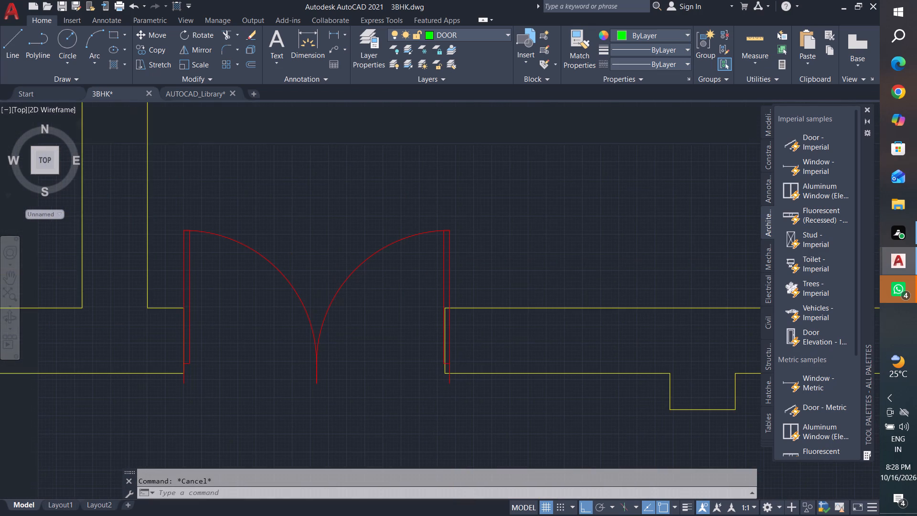
key("Escape")
key("Escape")
key("Escape")
key("Escape")
scroll(447, 339, "up", 4)
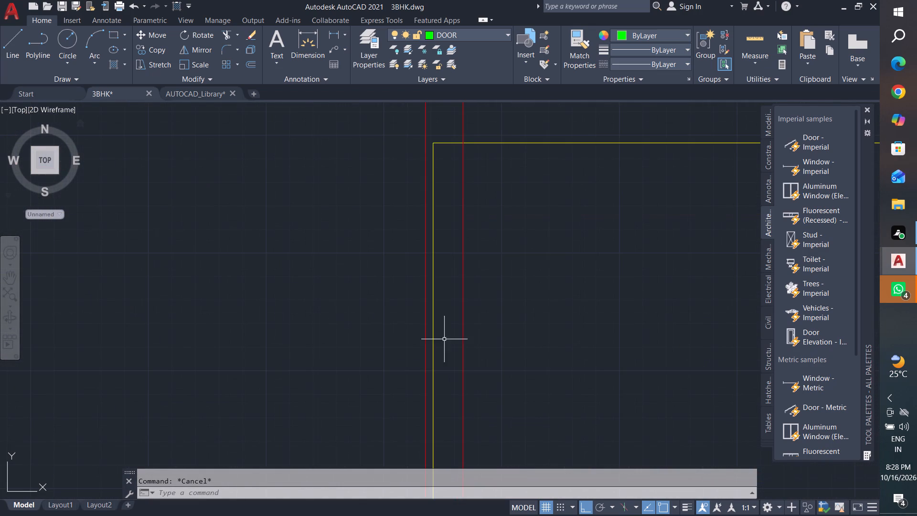
left_click(434, 348)
scroll(428, 363, "down", 4)
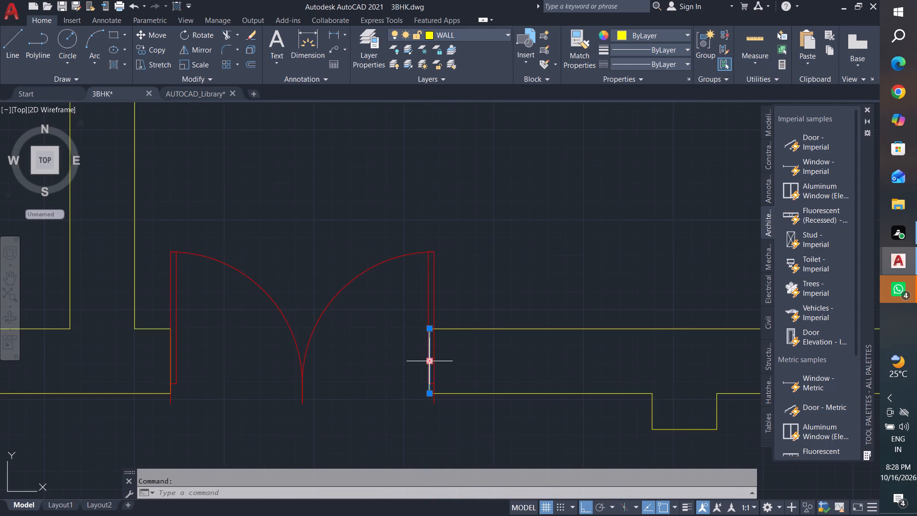
key("m")
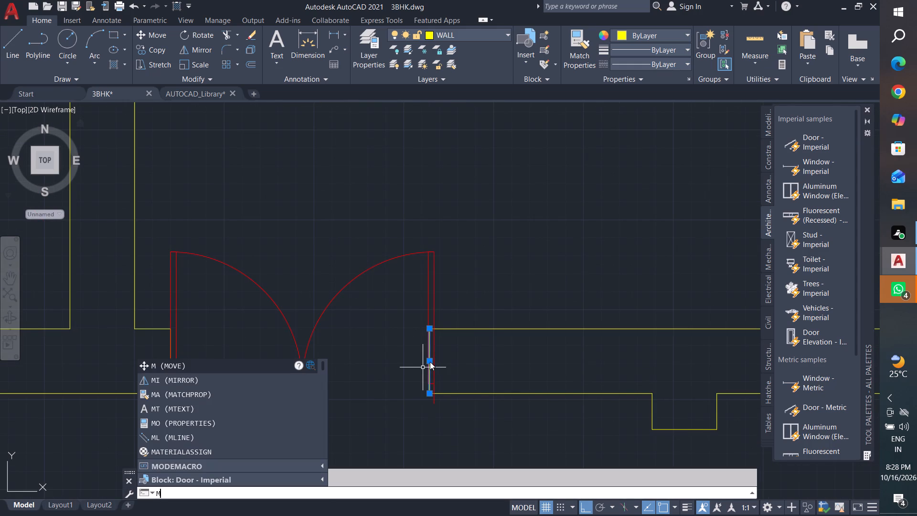
key("Return")
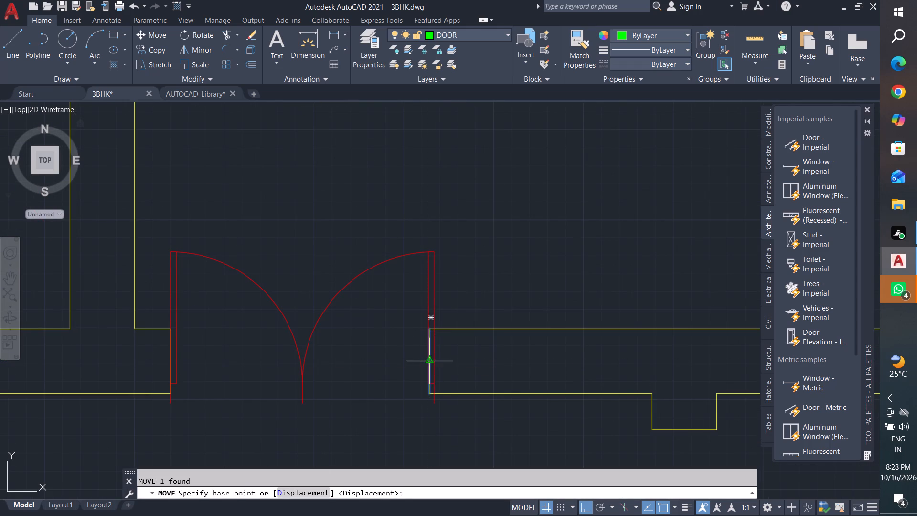
left_click(429, 361)
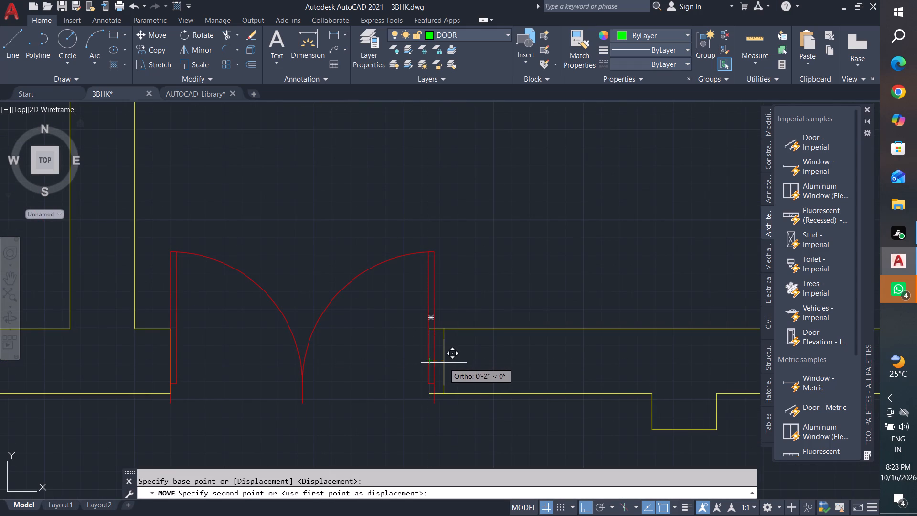
left_click(444, 363)
middle_click_drag(470, 424, 481, 422)
scroll(452, 390, "up", 1)
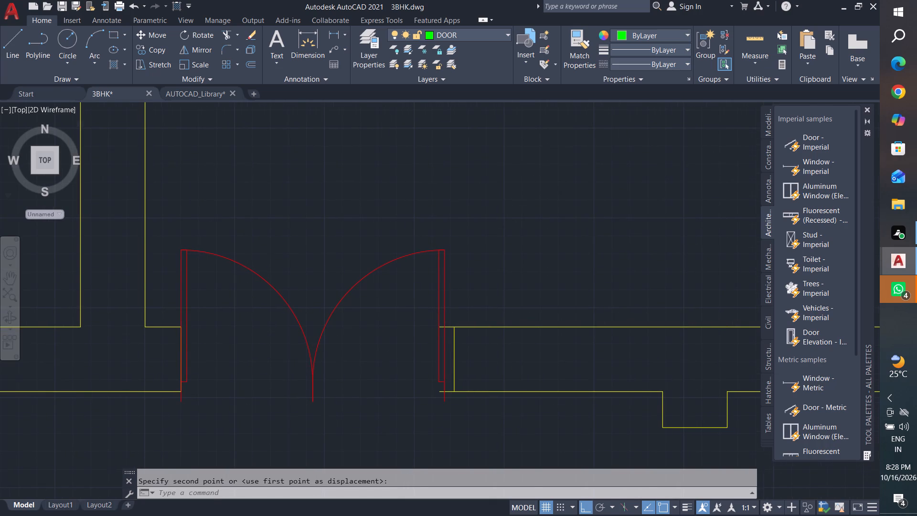
key("Escape")
key("Escape")
key("Escape")
key("Escape")
key("Escape")
key("Escape")
key("Escape")
Move both leaves of the double door slightly up and right, with Ortho off, leaving a small gap at each side of the opening.
middle_click_drag(453, 410, 560, 400)
key("Escape")
key("Escape")
left_click(547, 396)
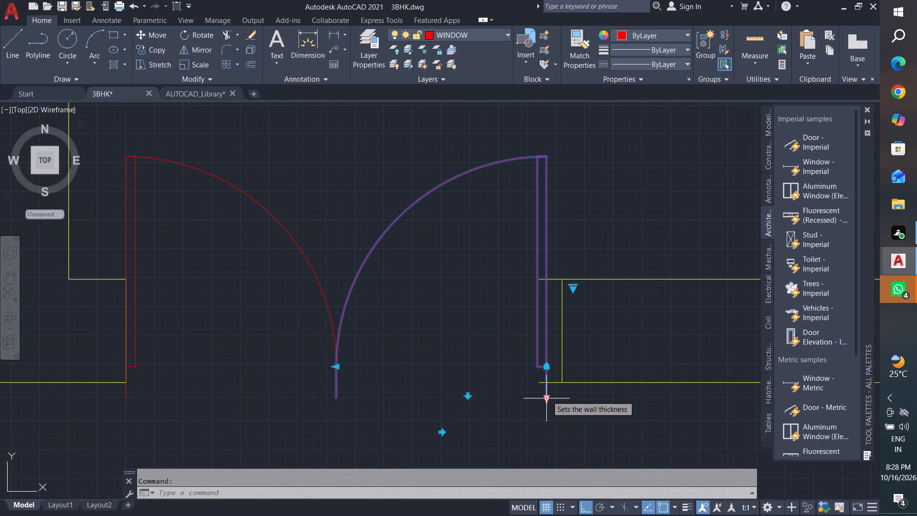
left_click(389, 295)
left_click(313, 366)
key("m")
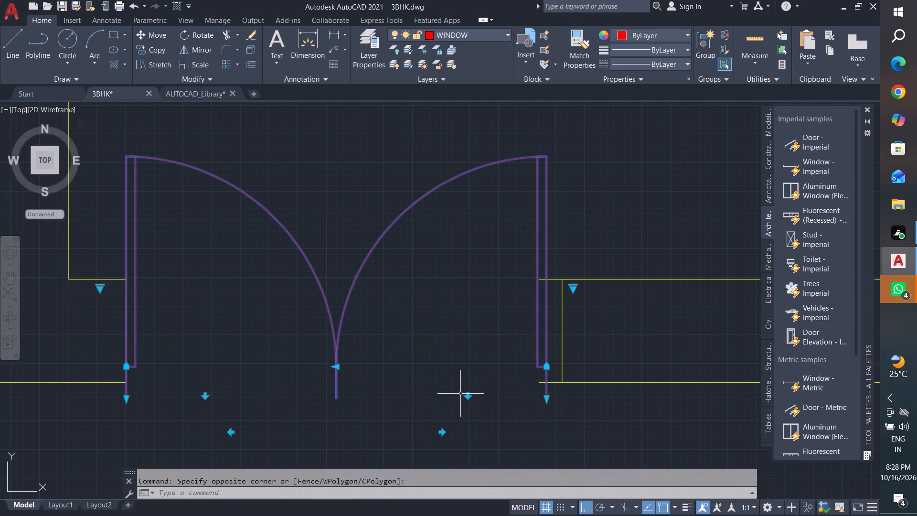
key("space")
left_click(548, 397)
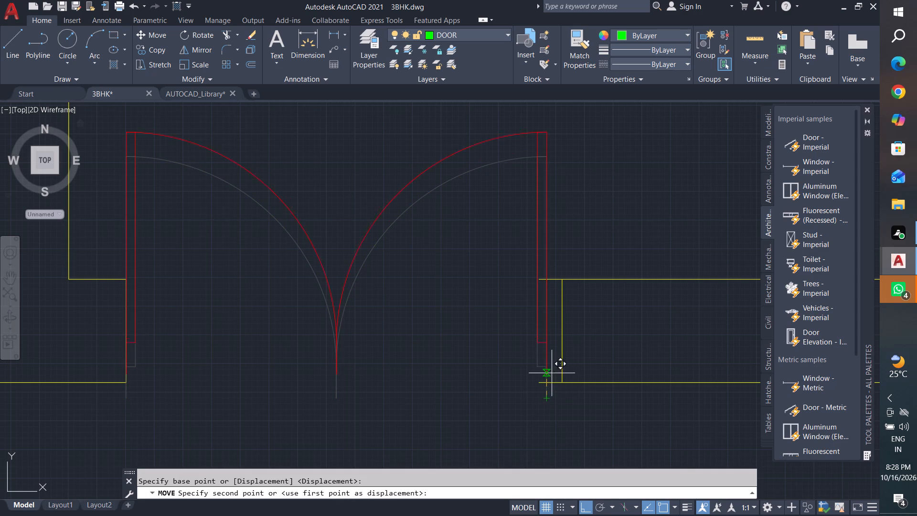
left_click(580, 508)
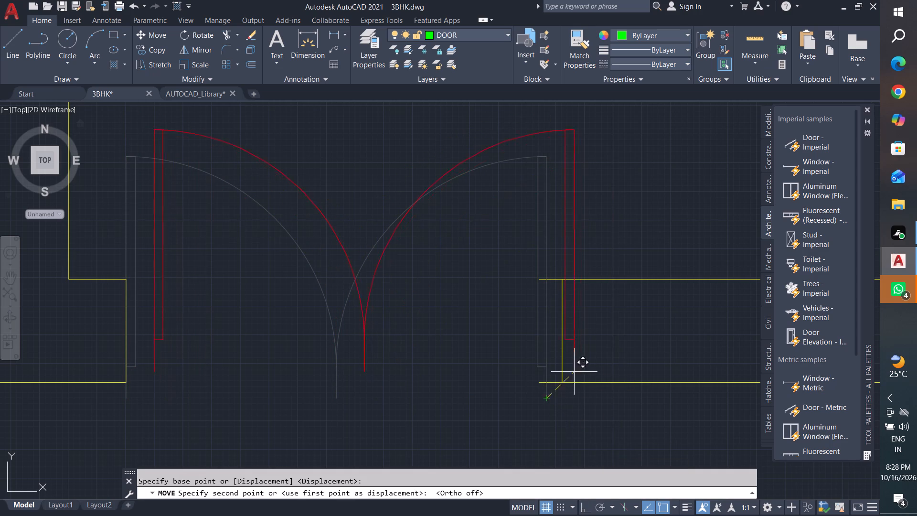
scroll(546, 355, "up", 3)
left_click(571, 420)
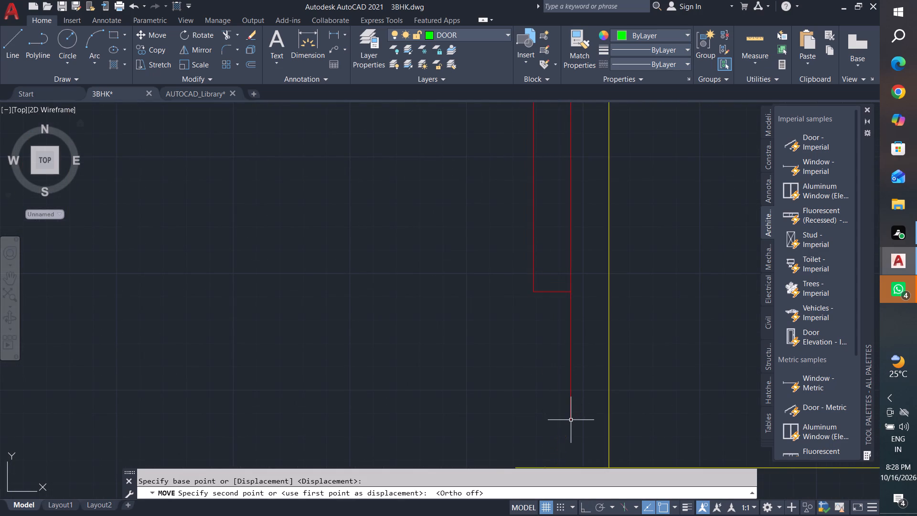
scroll(571, 420, "down", 5)
key("Escape")
key("Escape")
key("Escape")
key("Escape")
key("Escape")
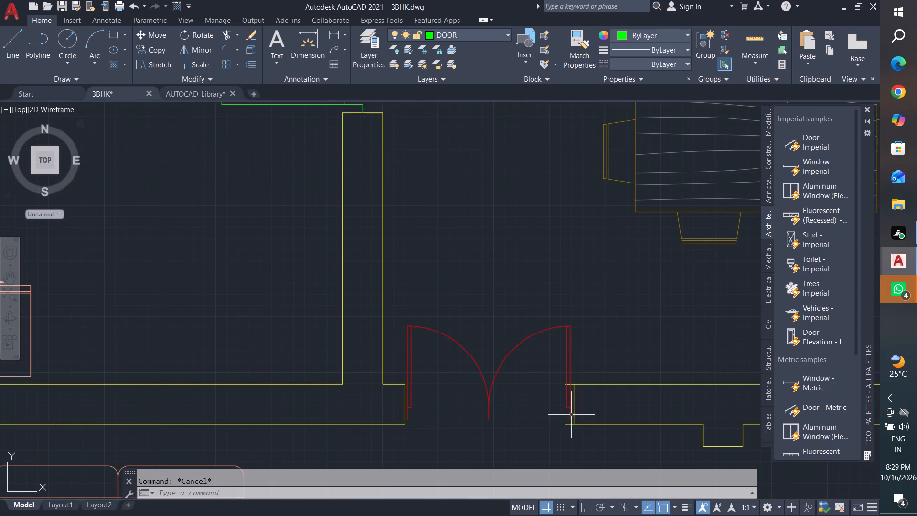
key("Escape")
key("Escape")
middle_click_drag(573, 424, 579, 424)
key("Escape")
key("Escape")
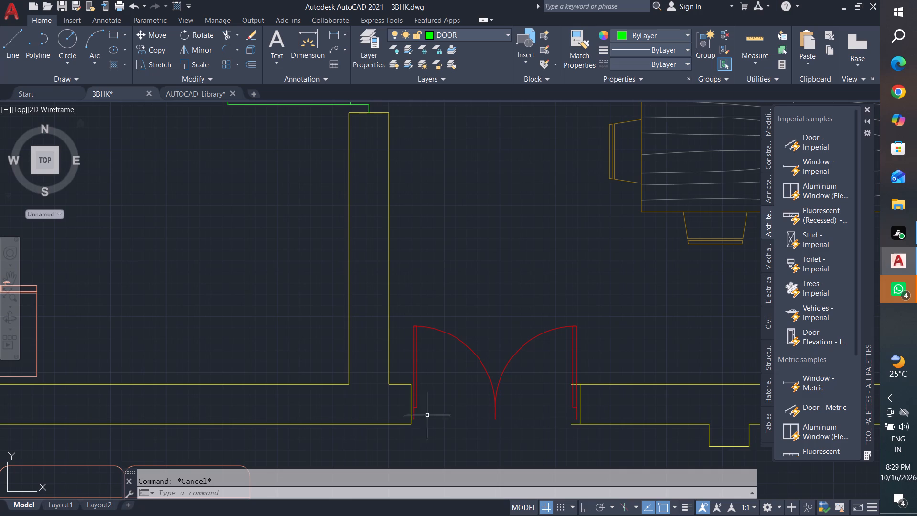
Draw a short line joining the lower end of the double door's left leaf to the adjacent wall end.
scroll(418, 420, "up", 1)
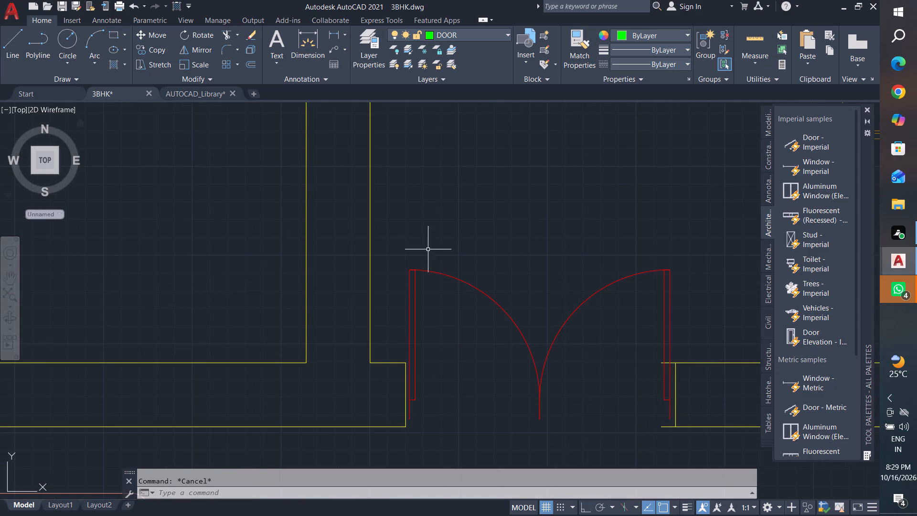
key("Escape")
key("Escape")
key("Escape")
left_click(21, 36)
scroll(406, 443, "up", 3)
left_click(413, 345)
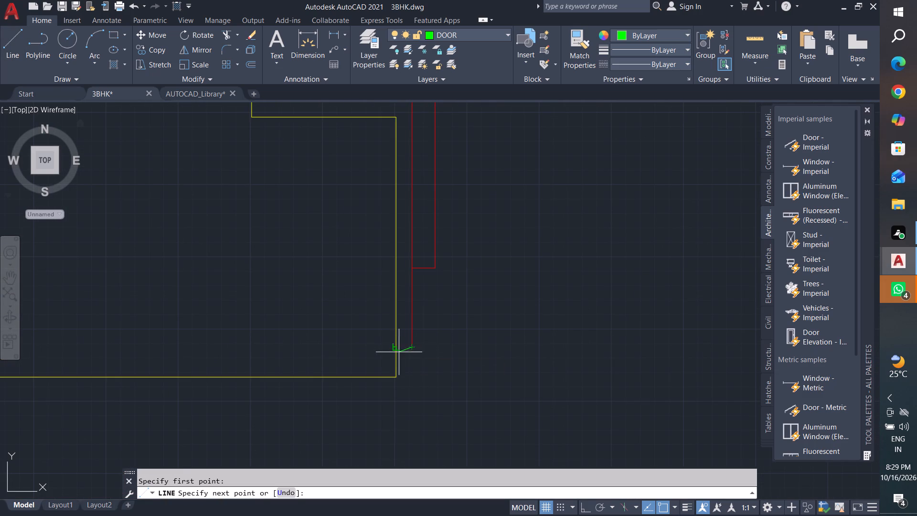
left_click(396, 350)
key("Escape")
scroll(420, 394, "down", 3)
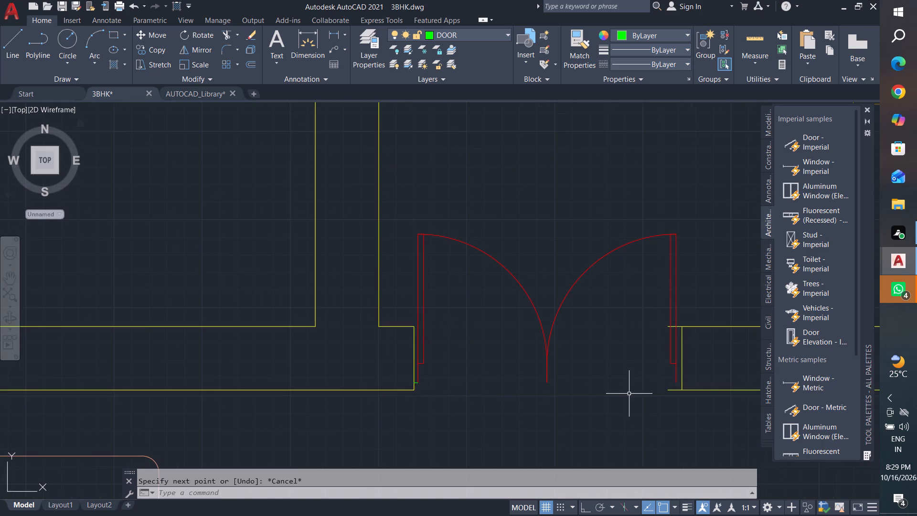
Draw a matching short line joining the lower end of the double door's right leaf to the adjacent wall end.
middle_click_drag(630, 394, 422, 385)
scroll(468, 388, "up", 3)
key("space")
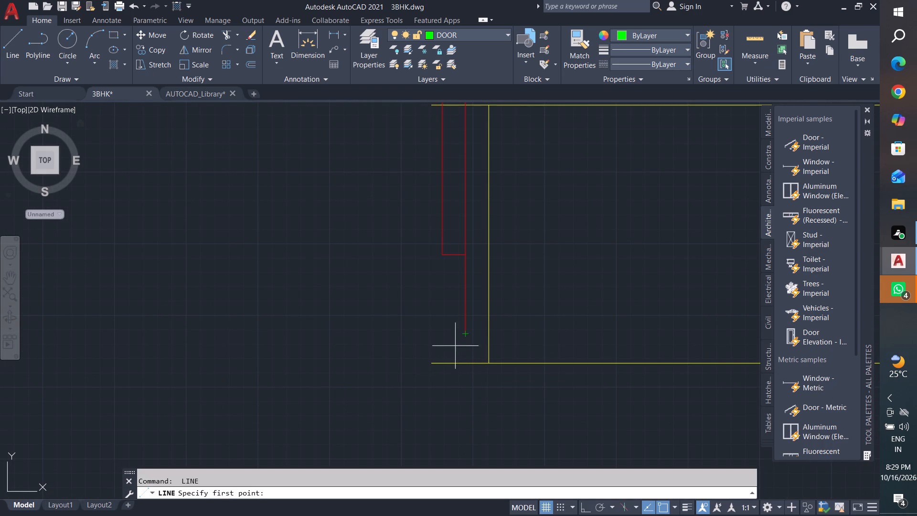
left_click(462, 334)
left_click(488, 333)
key("Escape")
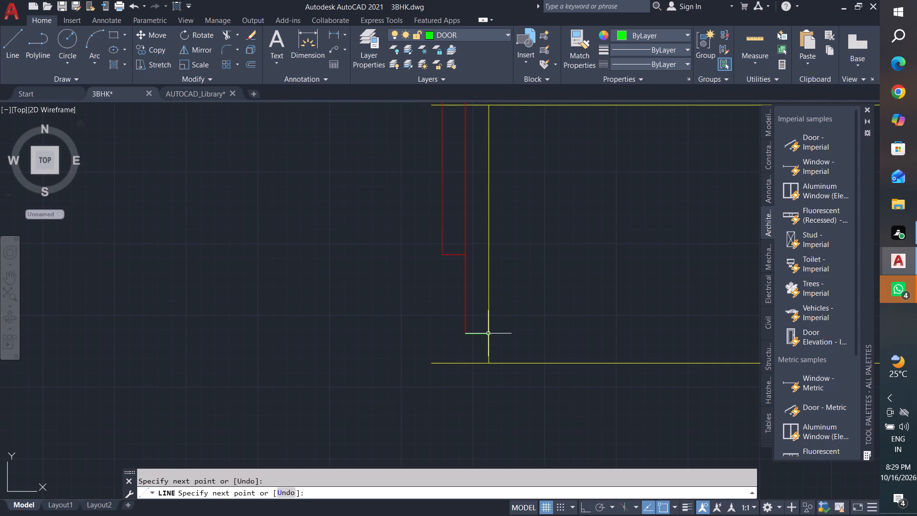
scroll(565, 417, "down", 3)
key("Escape")
key("Escape")
key("Escape")
key("Escape")
key("Escape")
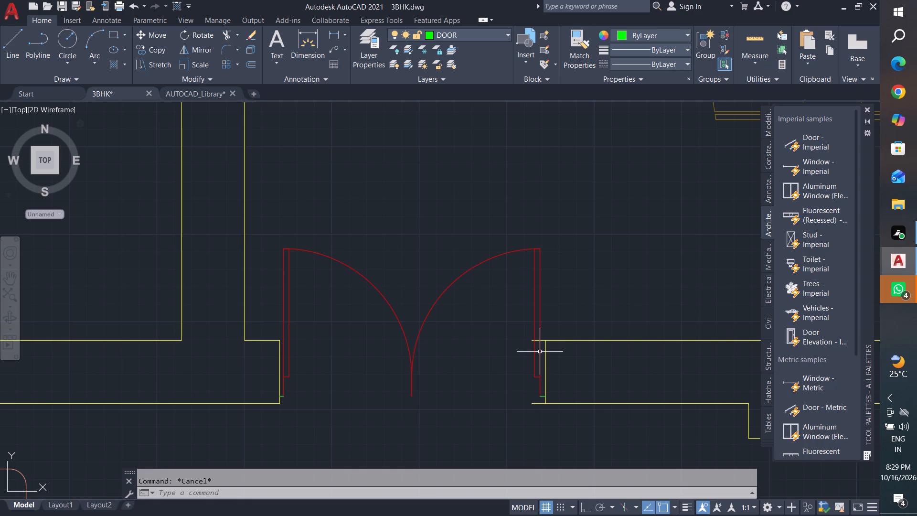
Trim the upper wall line projecting into the opening at the right leaf and delete its leftover stub.
type("tr")
key("space")
key("space")
scroll(540, 352, "up", 1)
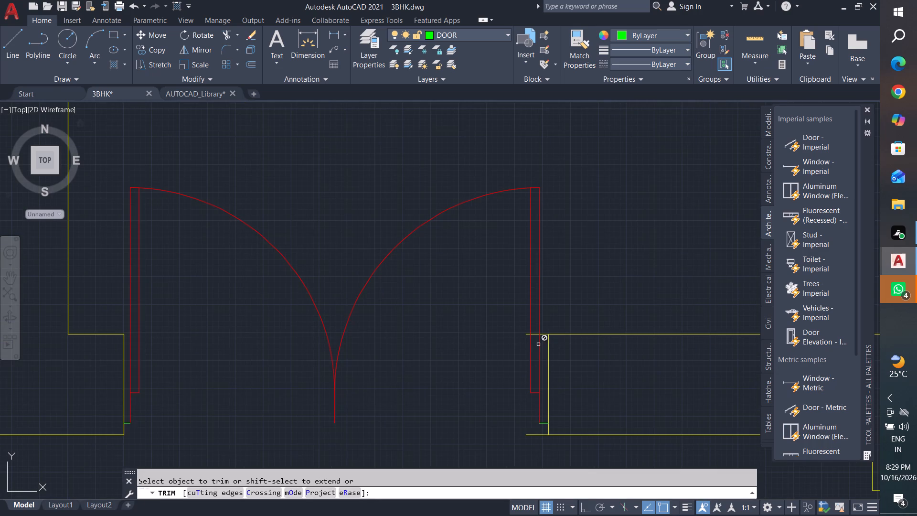
scroll(538, 344, "up", 3)
left_click(564, 302)
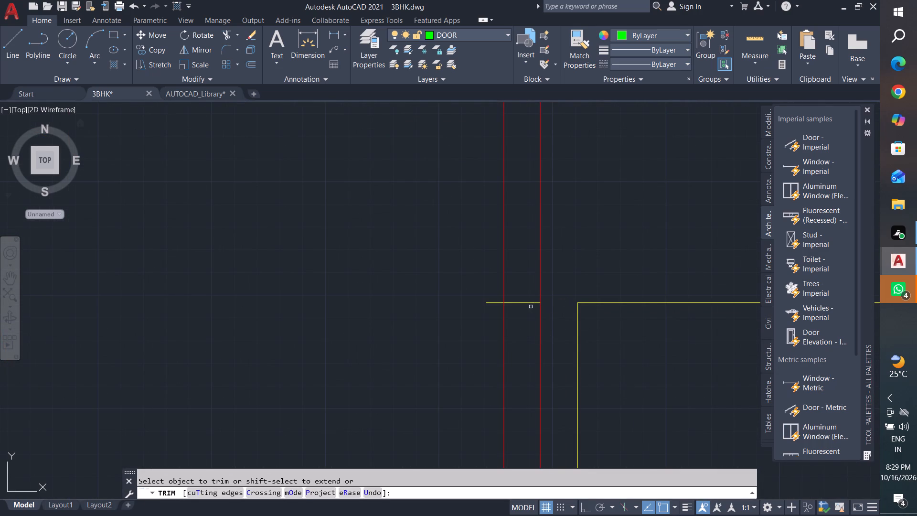
key("Escape")
key("Escape")
left_click(529, 302)
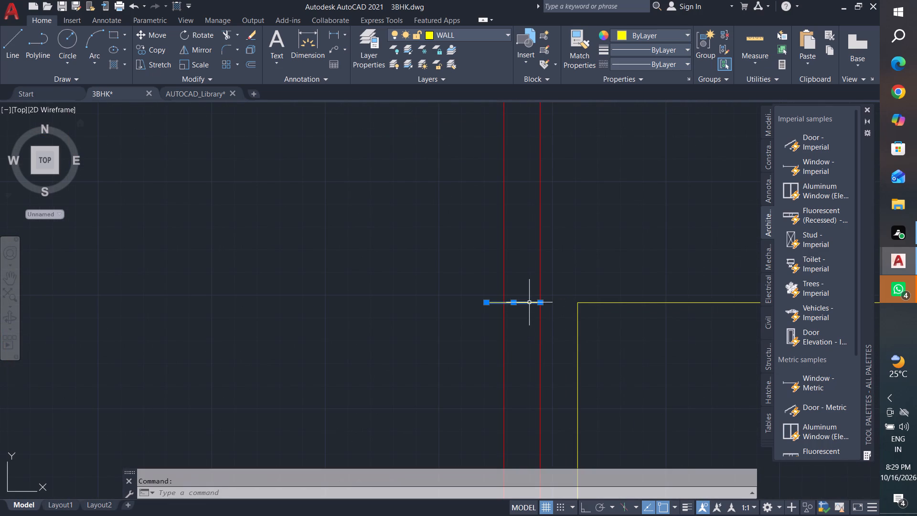
scroll(529, 302, "down", 2)
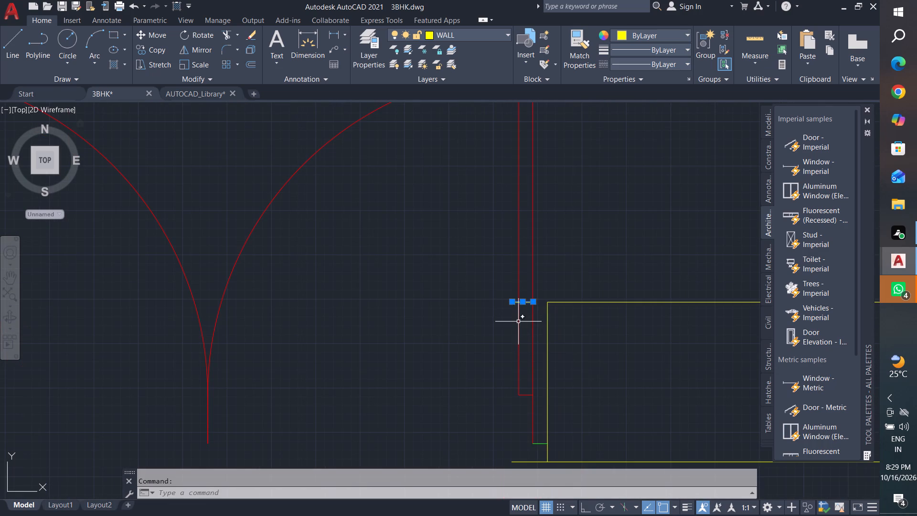
key("Delete")
key("Delete")
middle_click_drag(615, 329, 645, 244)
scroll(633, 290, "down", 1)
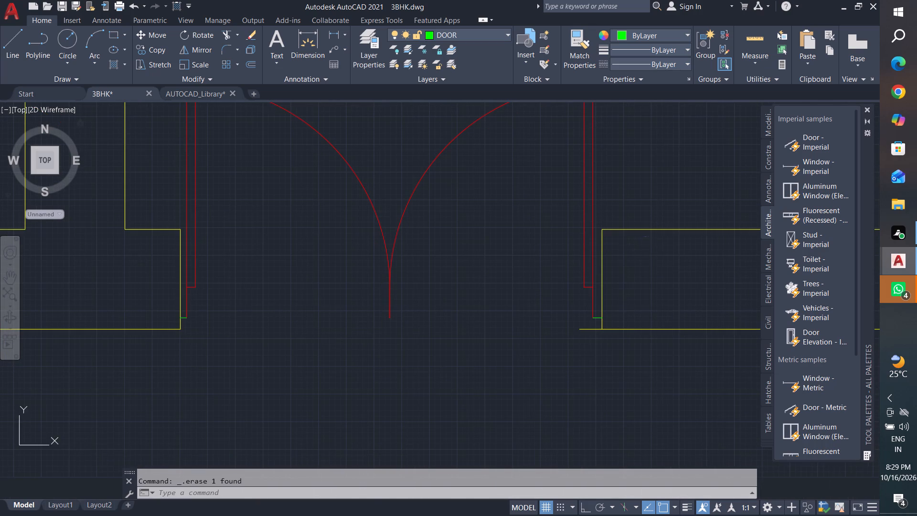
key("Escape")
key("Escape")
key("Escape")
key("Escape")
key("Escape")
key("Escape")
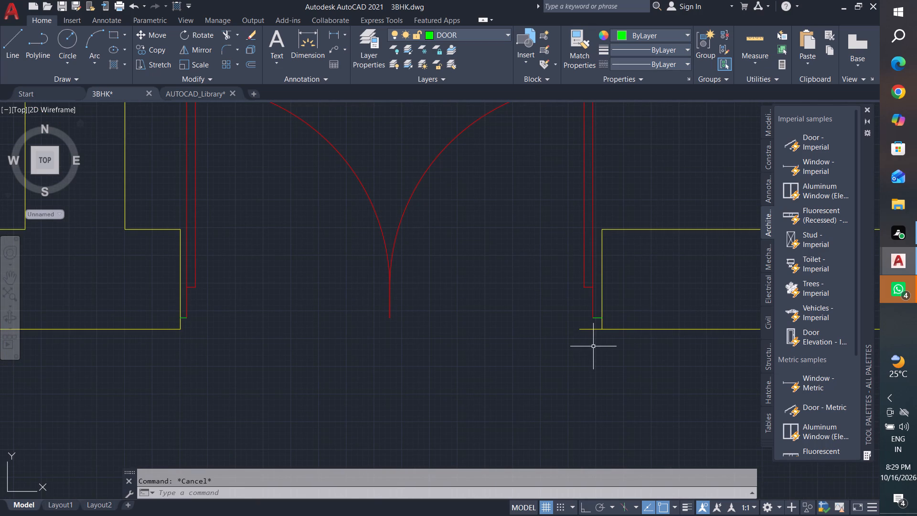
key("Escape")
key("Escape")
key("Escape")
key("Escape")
Put the two short lines joining the double door's leaves to the wall ends on the WINDOW layer.
middle_click_drag(551, 371, 631, 311)
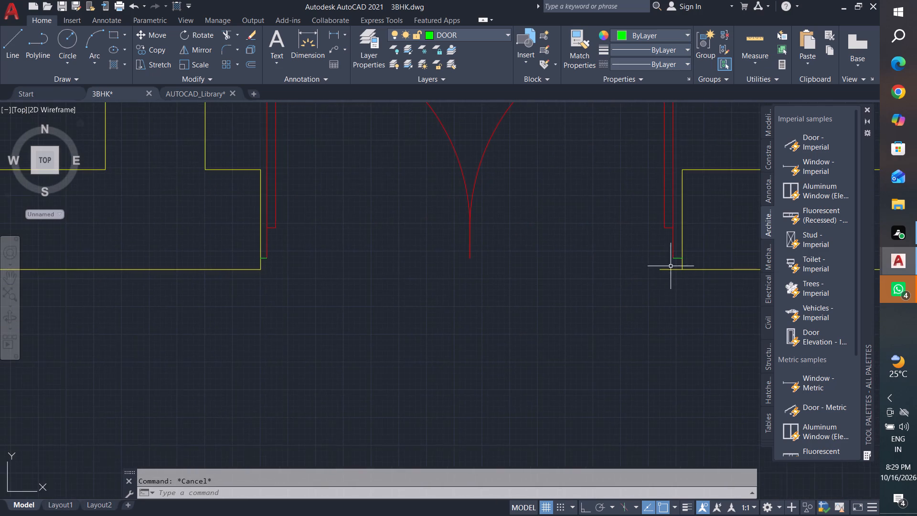
scroll(677, 256, "up", 3)
left_click(677, 269)
scroll(688, 314, "down", 4)
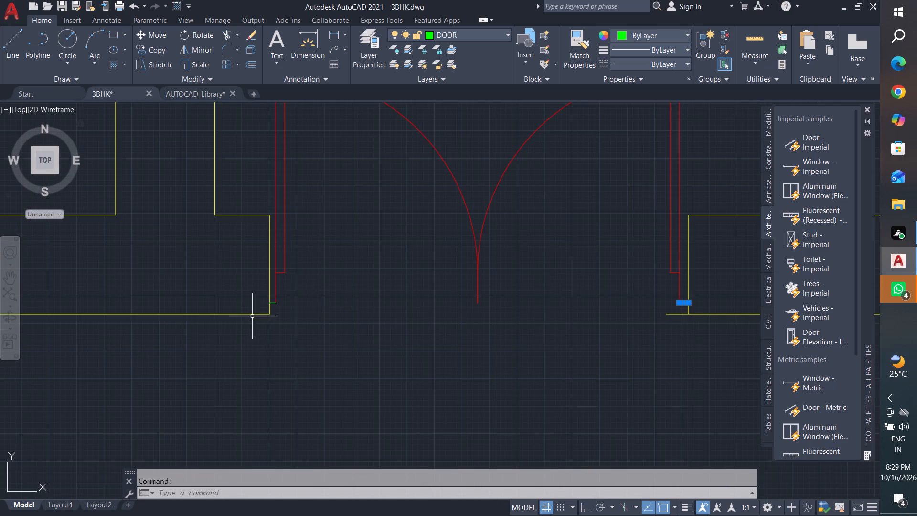
scroll(253, 306, "up", 3)
left_click(321, 301)
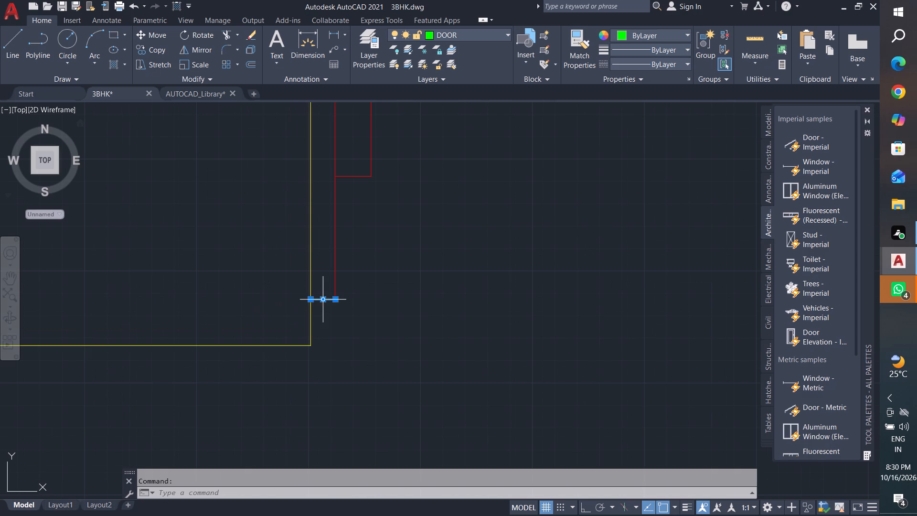
left_click(468, 33)
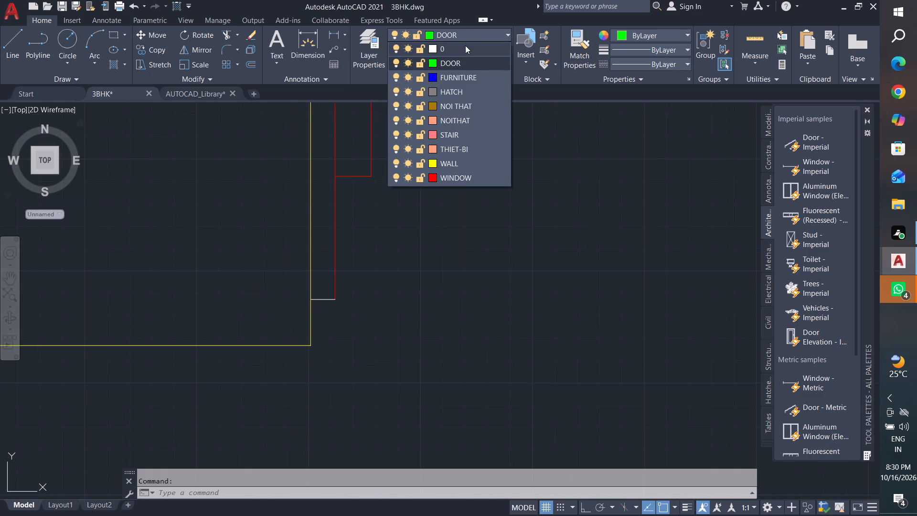
left_click(455, 175)
scroll(361, 378, "down", 5)
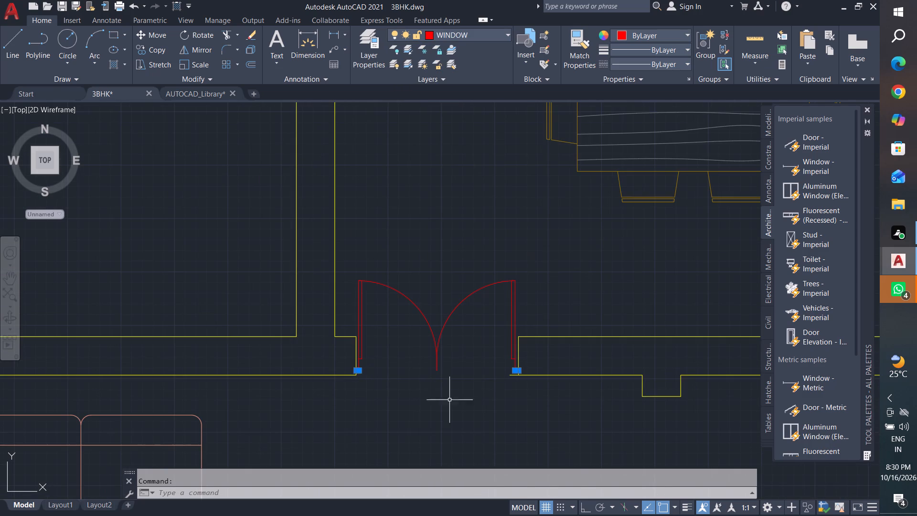
key("Escape")
key("Escape")
key("Escape")
key("Escape")
Trim the lower wall line projecting into the double door opening beside the right leaf.
scroll(518, 378, "up", 4)
key("Escape")
key("Escape")
type("tr")
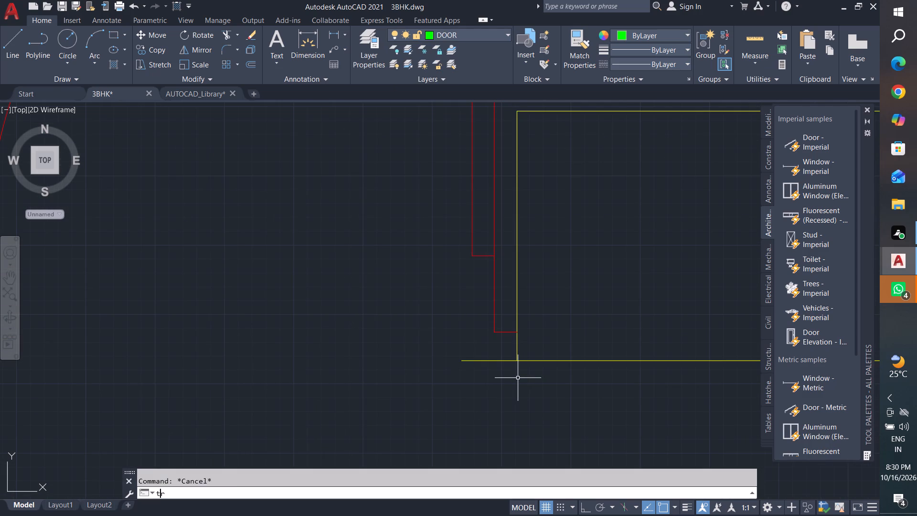
key("space")
key("space")
scroll(505, 362, "up", 3)
left_click(505, 330)
left_click(483, 402)
scroll(473, 372, "down", 2)
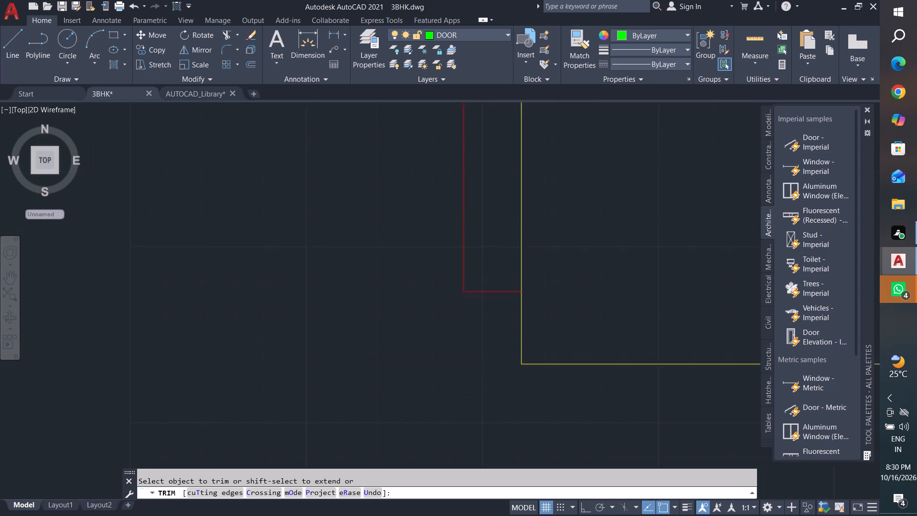
scroll(473, 372, "down", 6)
middle_click_drag(482, 404, 493, 329)
key("Escape")
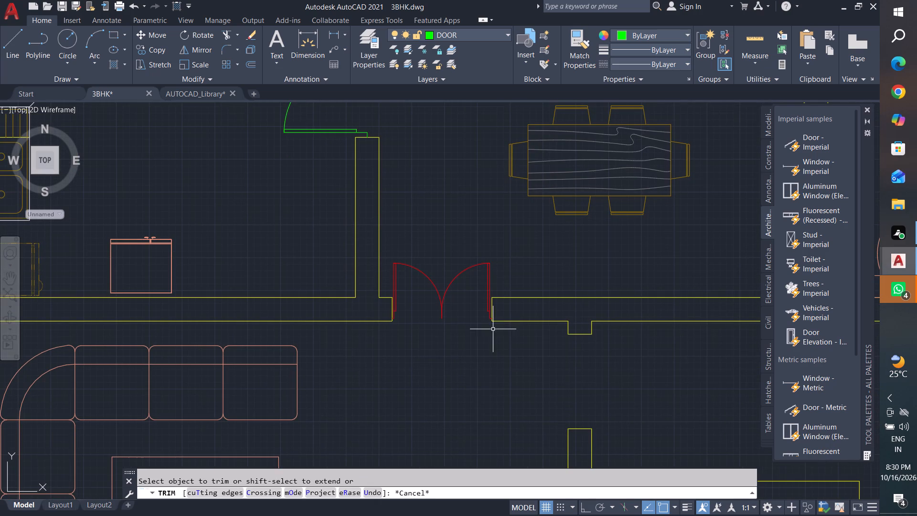
key("Escape")
key("Escape")
key("Escape")
key("Escape")
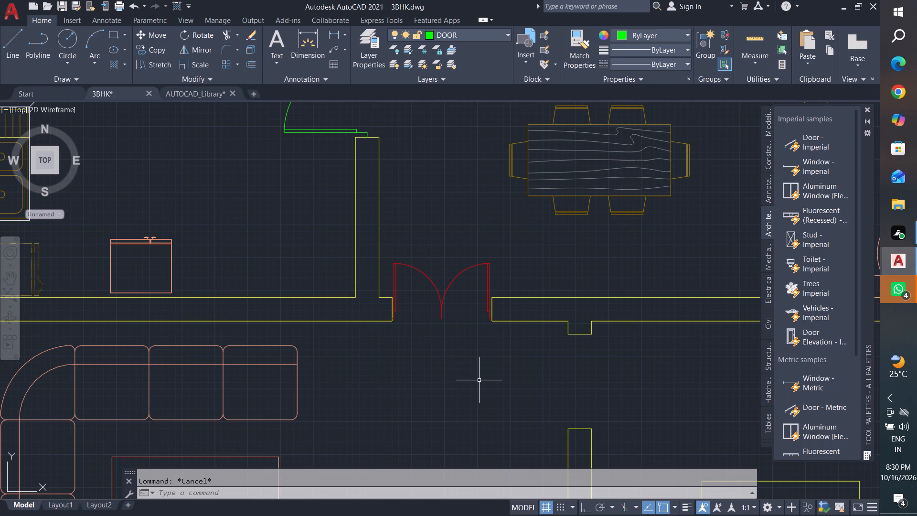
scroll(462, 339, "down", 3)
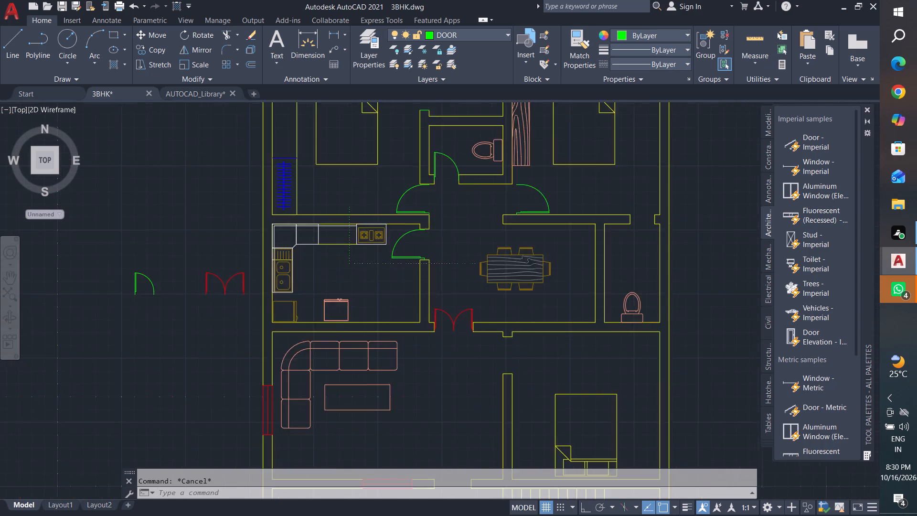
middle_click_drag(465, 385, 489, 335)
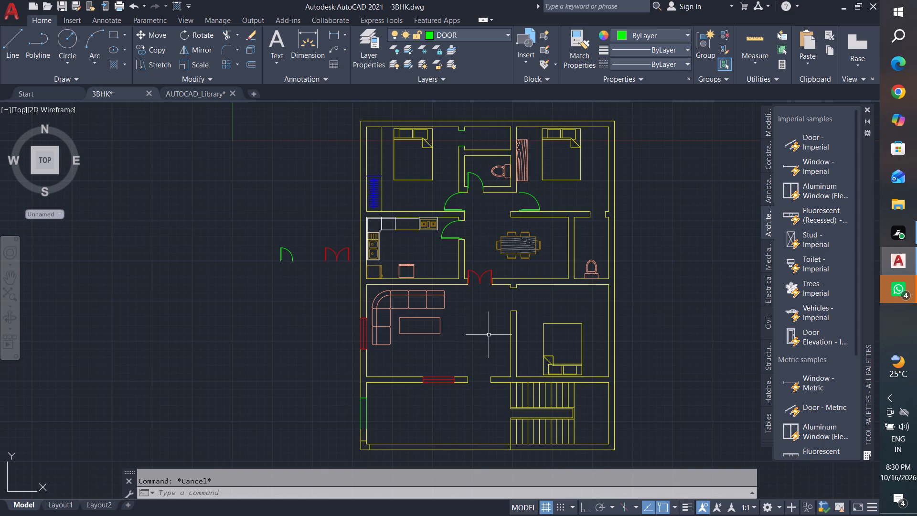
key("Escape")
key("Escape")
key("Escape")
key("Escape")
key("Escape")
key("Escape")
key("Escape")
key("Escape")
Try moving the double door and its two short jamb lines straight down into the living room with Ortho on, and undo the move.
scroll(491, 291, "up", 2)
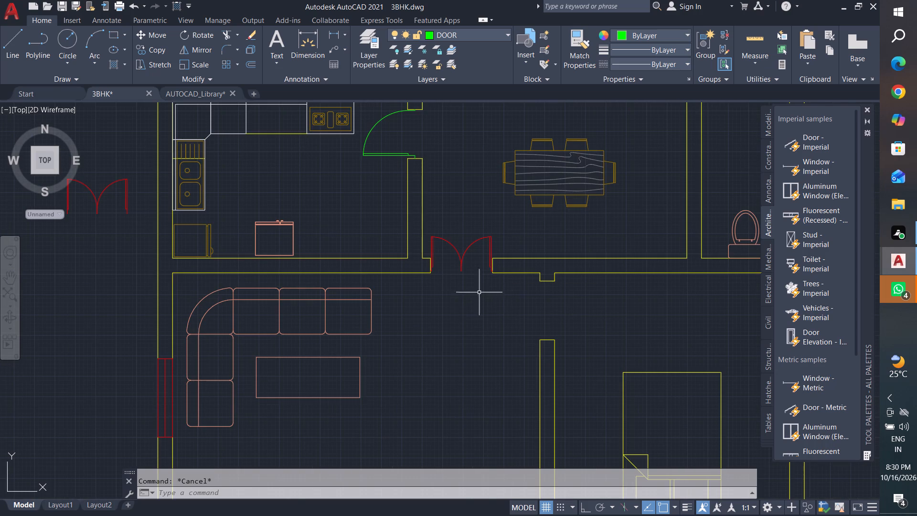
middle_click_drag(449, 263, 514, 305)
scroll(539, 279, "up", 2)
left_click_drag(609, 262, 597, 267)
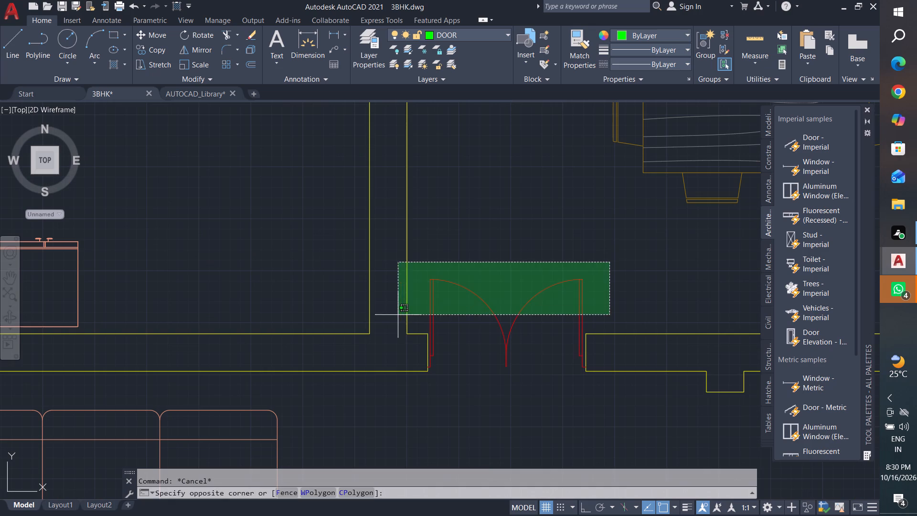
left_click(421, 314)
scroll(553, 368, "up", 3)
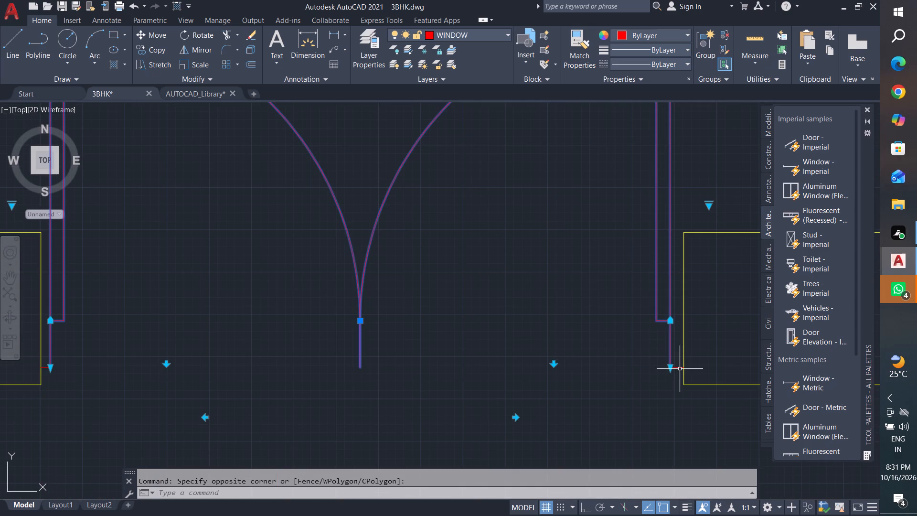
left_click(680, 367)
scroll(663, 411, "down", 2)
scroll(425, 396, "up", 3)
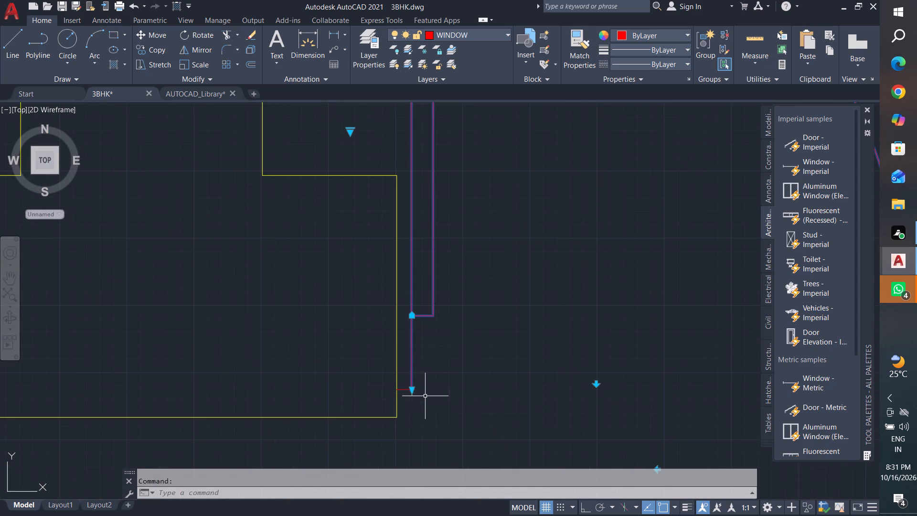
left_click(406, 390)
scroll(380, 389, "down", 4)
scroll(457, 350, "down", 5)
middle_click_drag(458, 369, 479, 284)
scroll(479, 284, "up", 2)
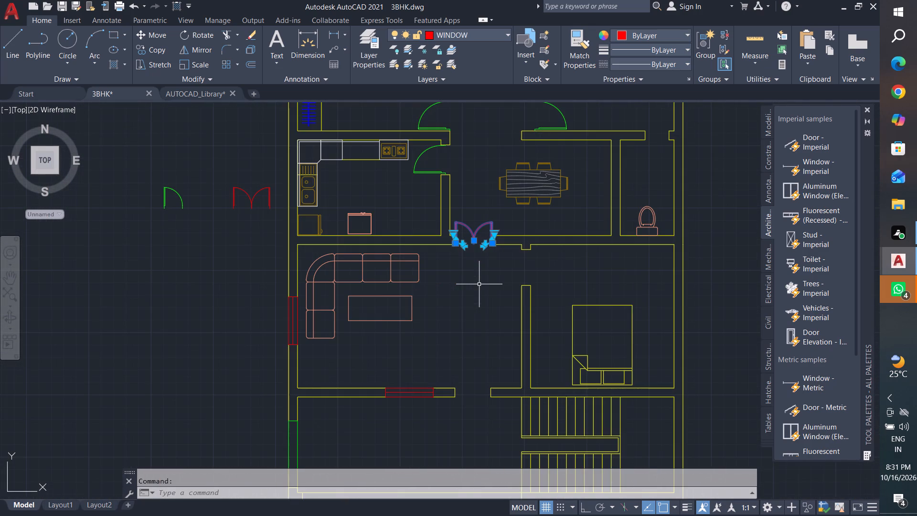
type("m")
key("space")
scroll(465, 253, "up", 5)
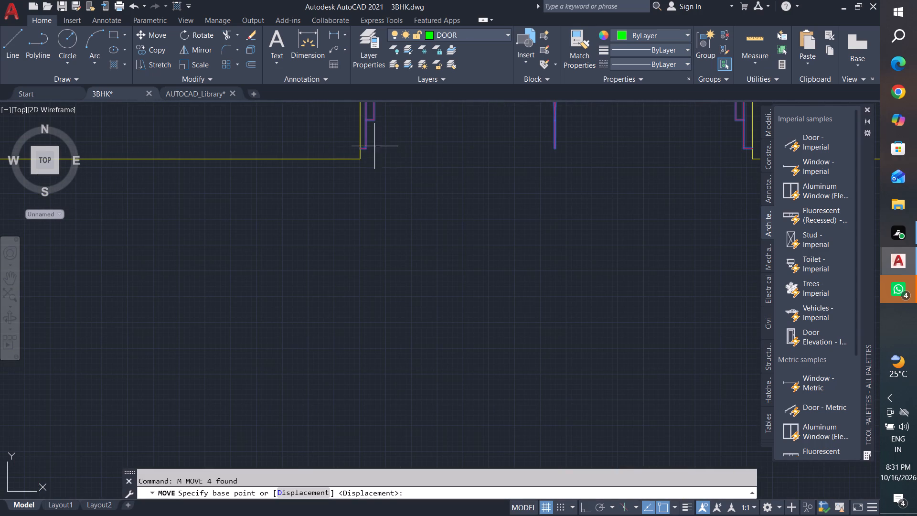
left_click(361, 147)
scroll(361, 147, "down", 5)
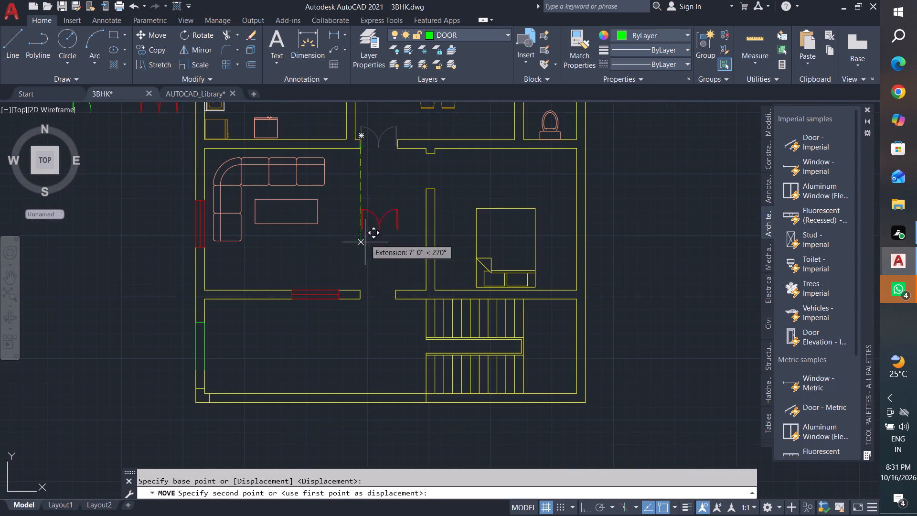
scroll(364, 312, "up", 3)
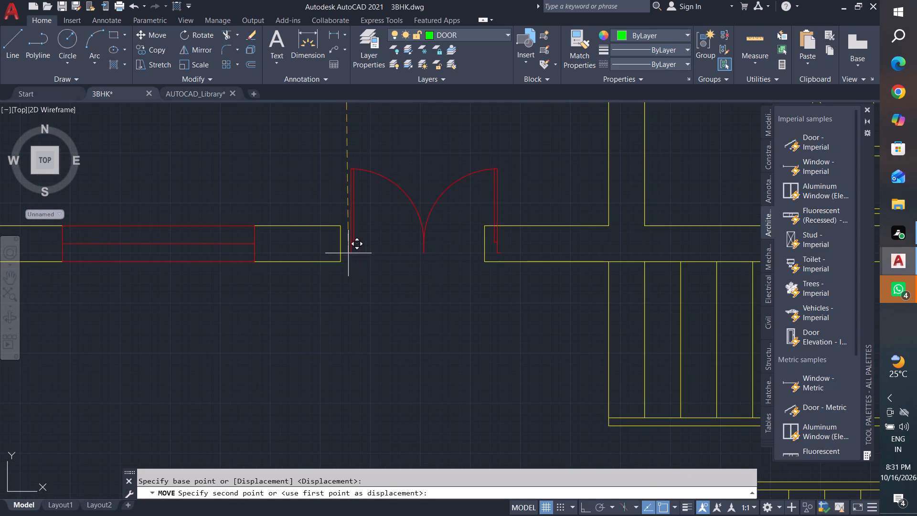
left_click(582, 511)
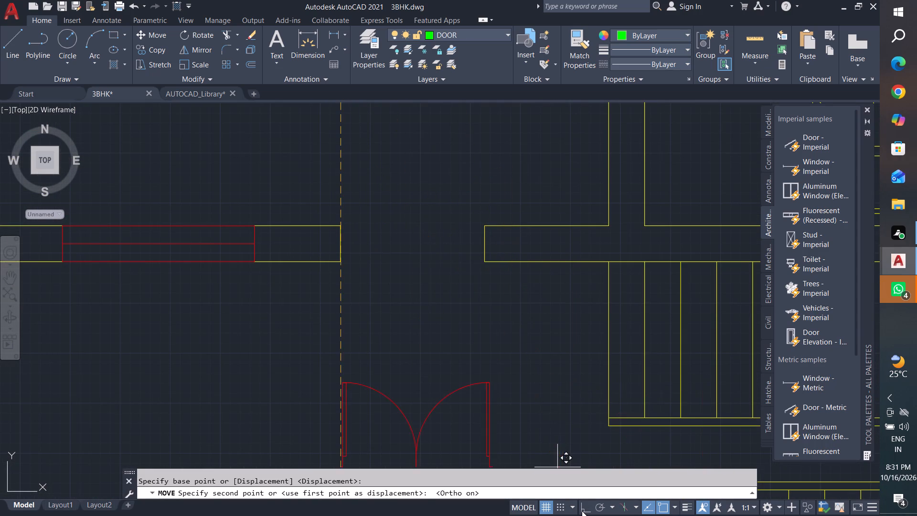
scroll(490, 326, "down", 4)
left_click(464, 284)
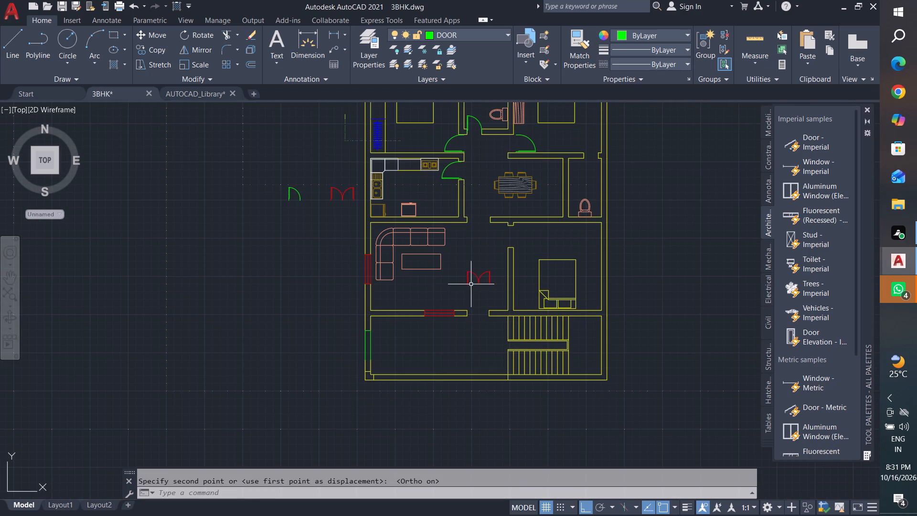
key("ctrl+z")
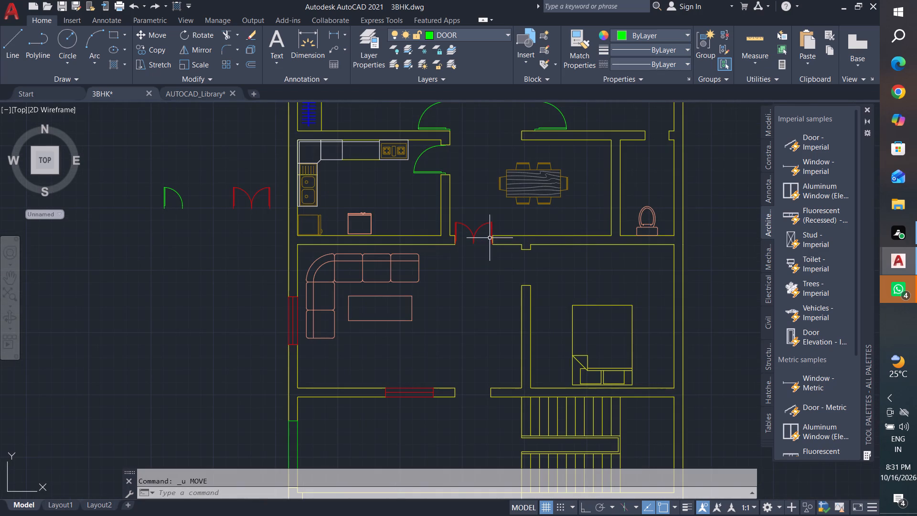
Select both leaves of the double door between the dining and living areas, together with the short line at the left jamb.
scroll(479, 213, "up", 2)
left_click(519, 228)
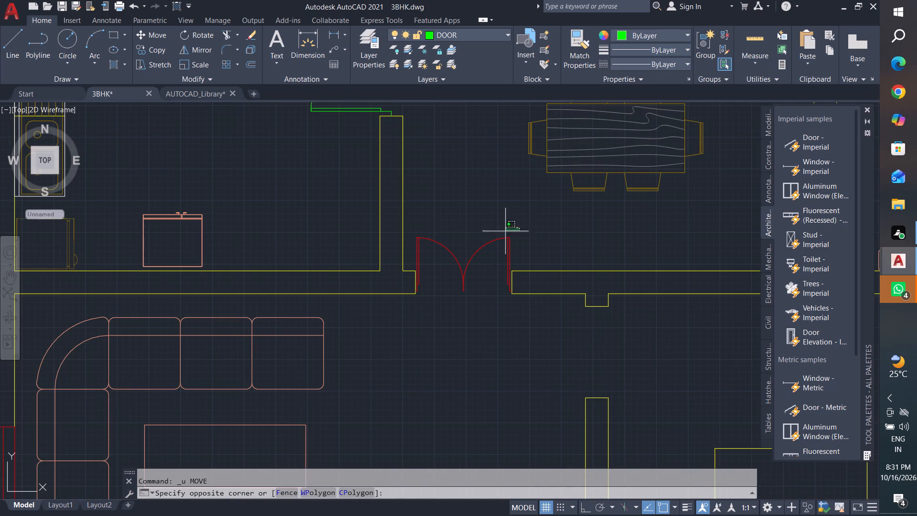
left_click(411, 248)
scroll(424, 271, "up", 4)
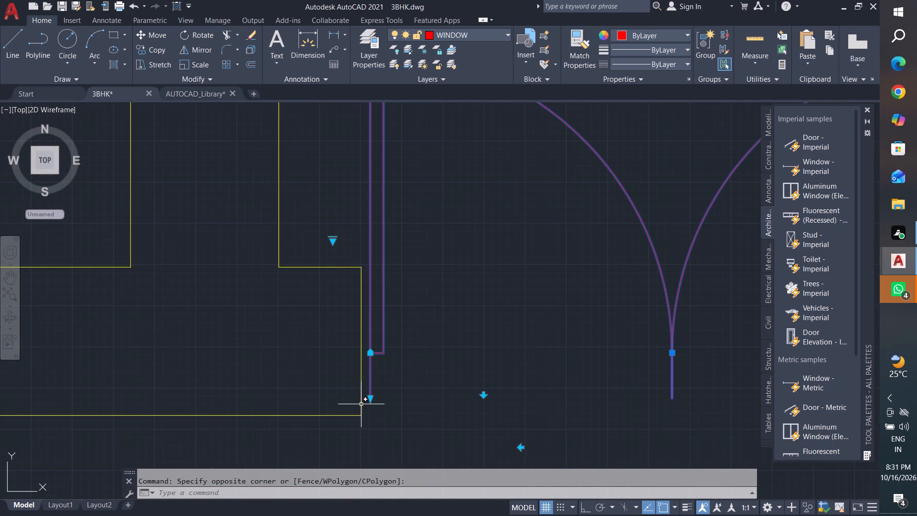
scroll(367, 397, "up", 3)
left_click(364, 407)
scroll(364, 407, "down", 4)
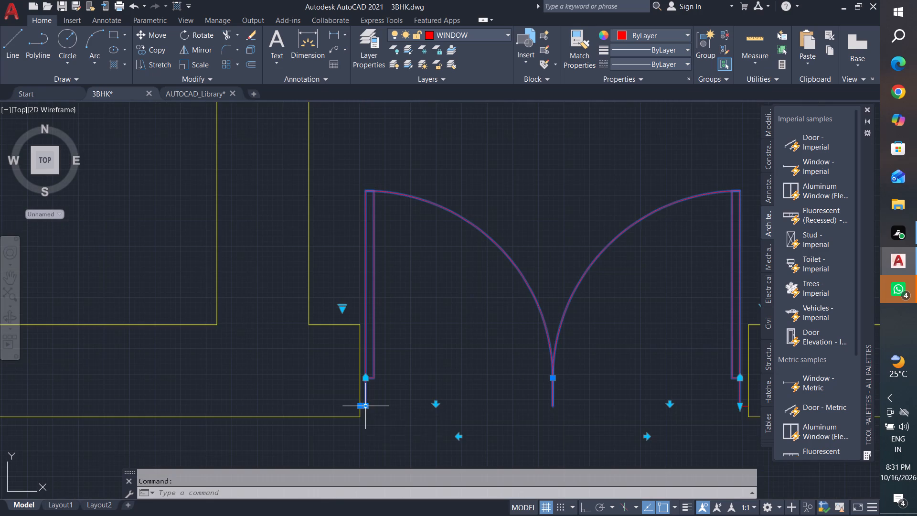
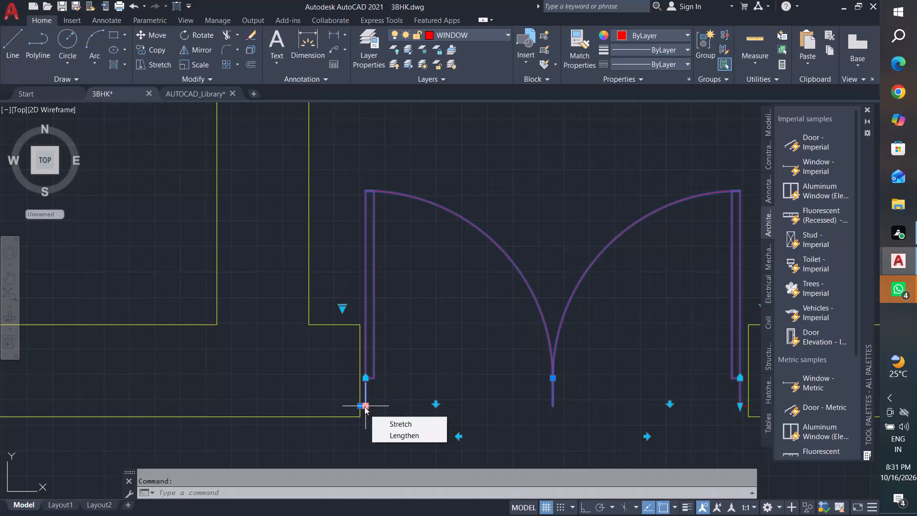
Copy the selected double door and short jamb line straight down with Ortho on into the opening in the living room's lower wall.
scroll(476, 354, "down", 4)
middle_click_drag(468, 358, 473, 339)
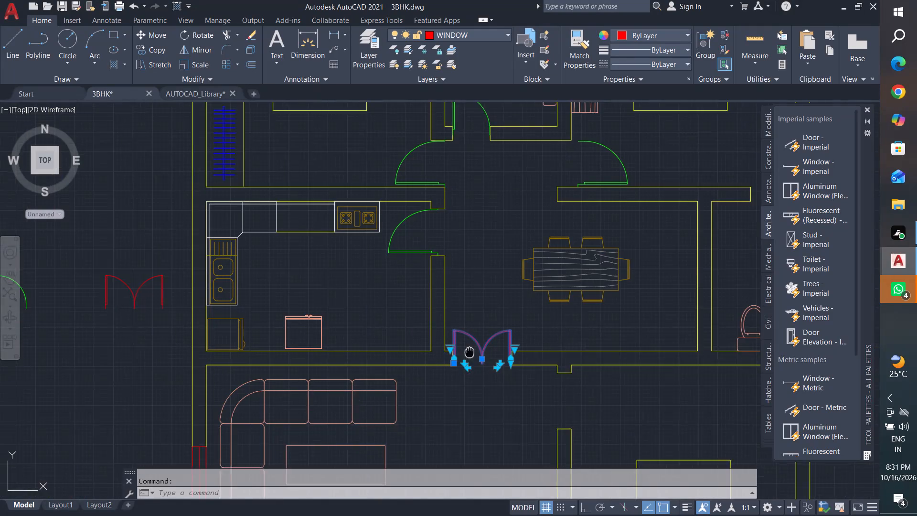
middle_click_drag(473, 339, 475, 326)
middle_click_drag(485, 386, 505, 250)
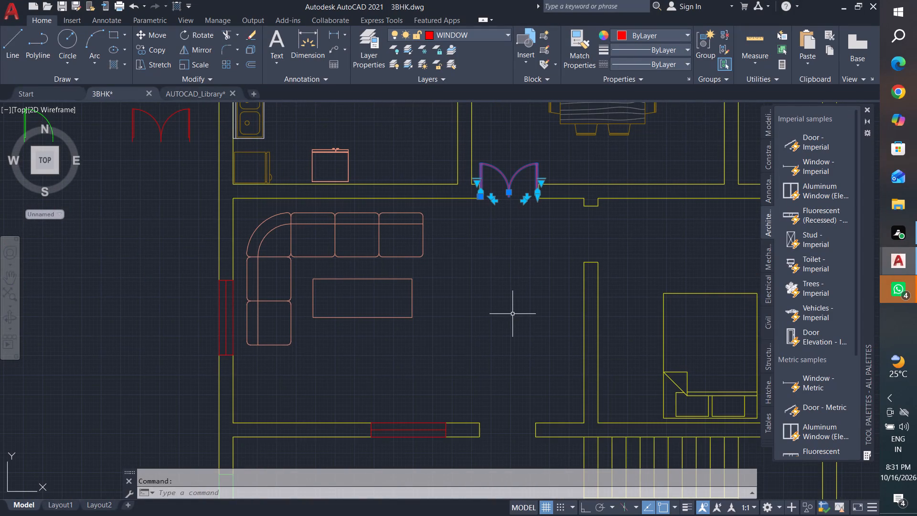
type("co")
key("Return")
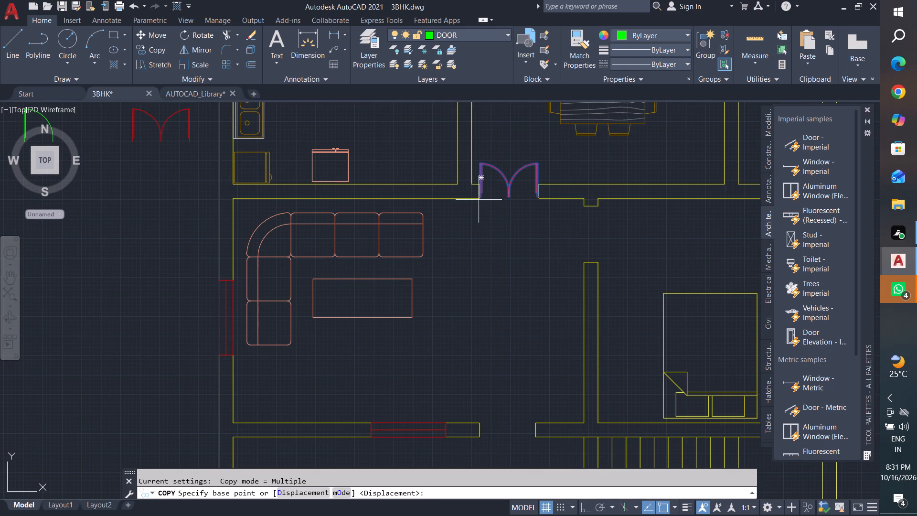
scroll(479, 197, "up", 4)
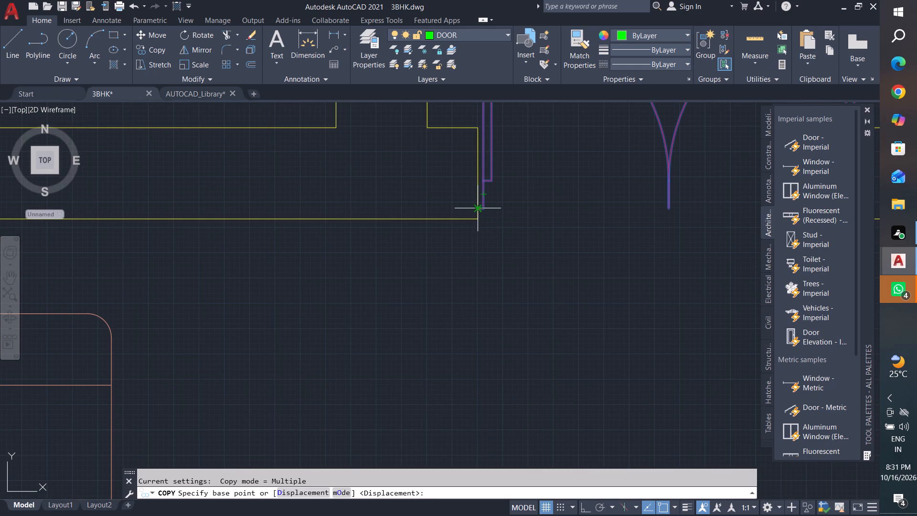
left_click(474, 208)
scroll(474, 208, "down", 5)
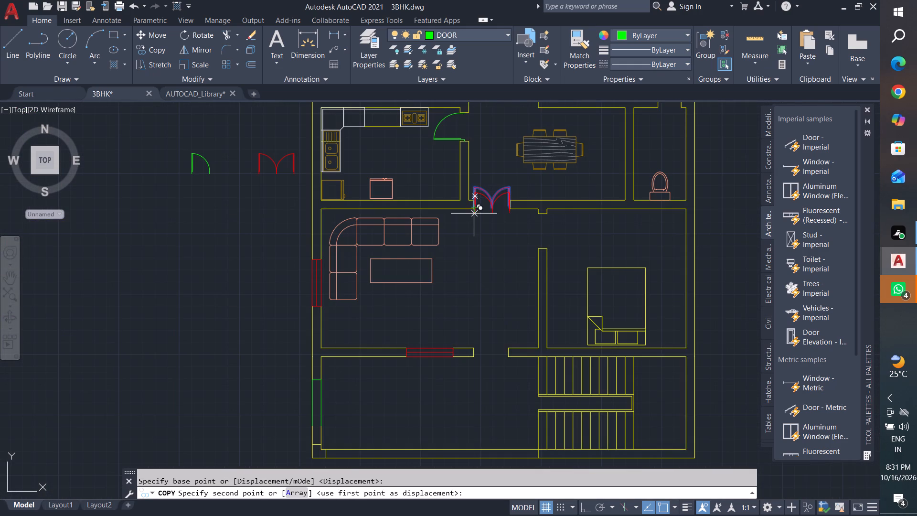
scroll(474, 217, "down", 1)
scroll(484, 308, "up", 3)
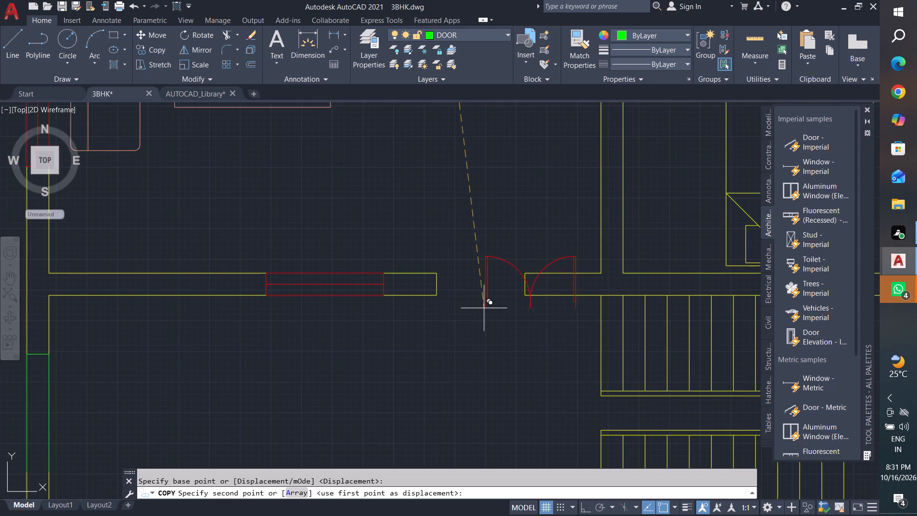
left_click(586, 513)
scroll(469, 282, "up", 2)
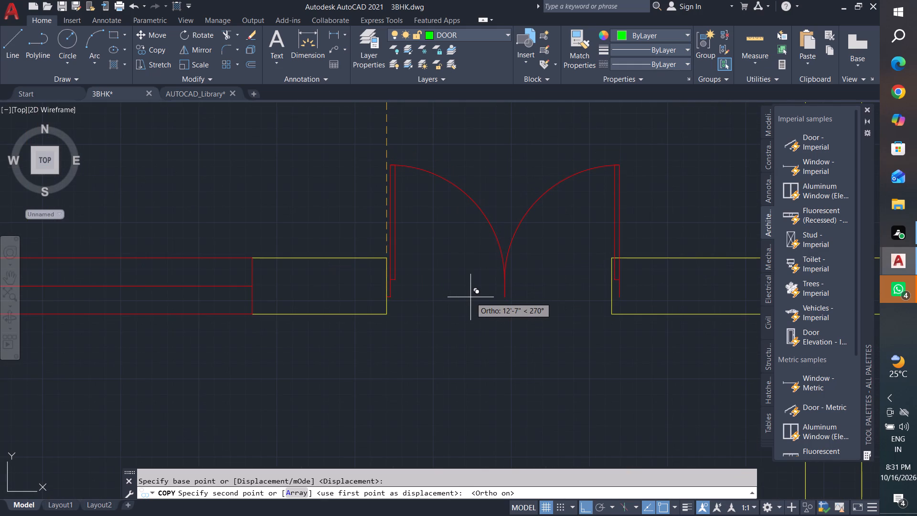
left_click(470, 297)
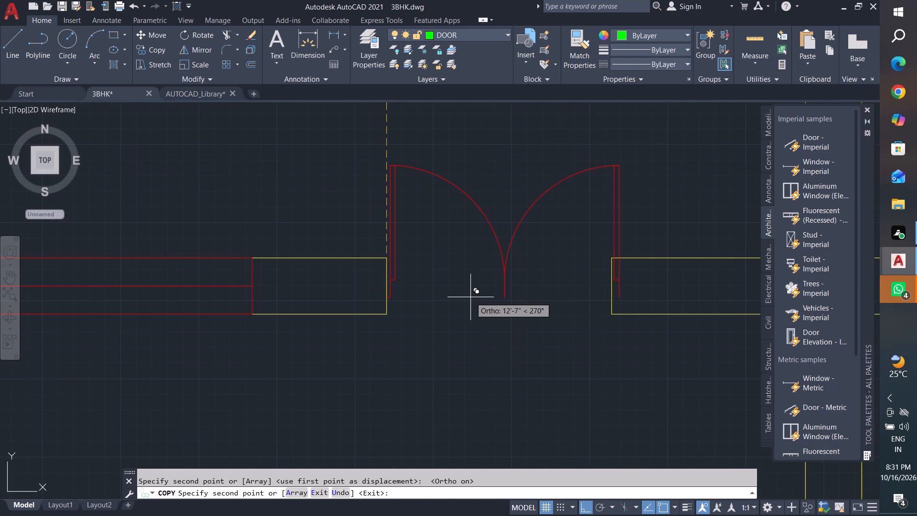
key("Escape")
key("Escape")
key("Escape")
key("Escape")
key("Escape")
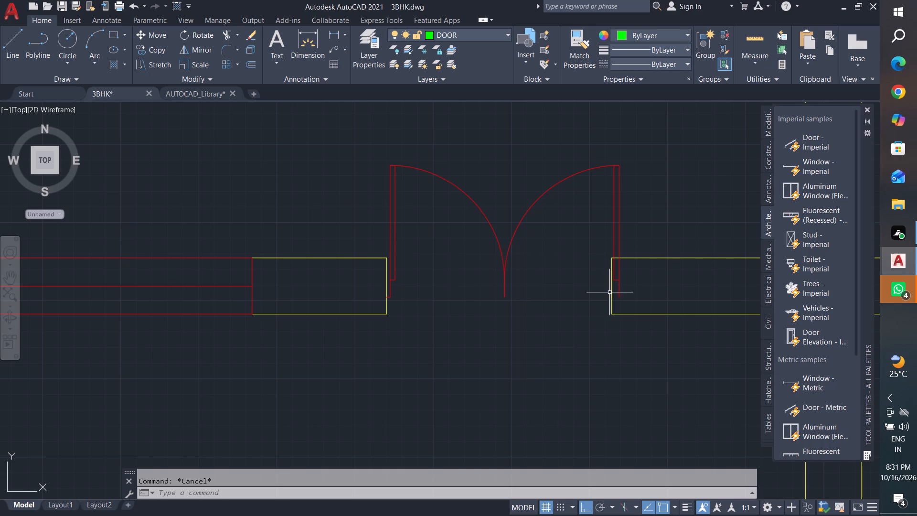
Move the wall end line at the opening's right jamb horizontally away from the copied double door, clearing its right leaf.
left_click(611, 293)
type("m")
key("space")
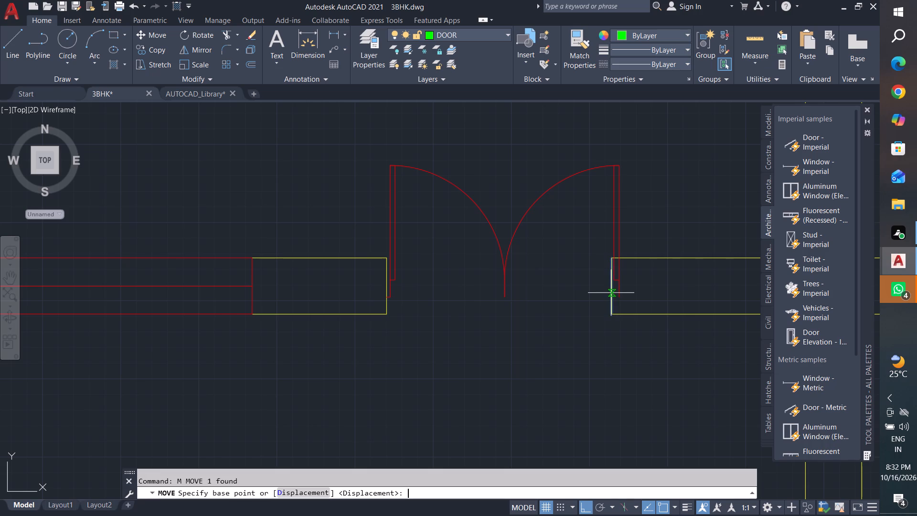
left_click(609, 286)
left_click(627, 286)
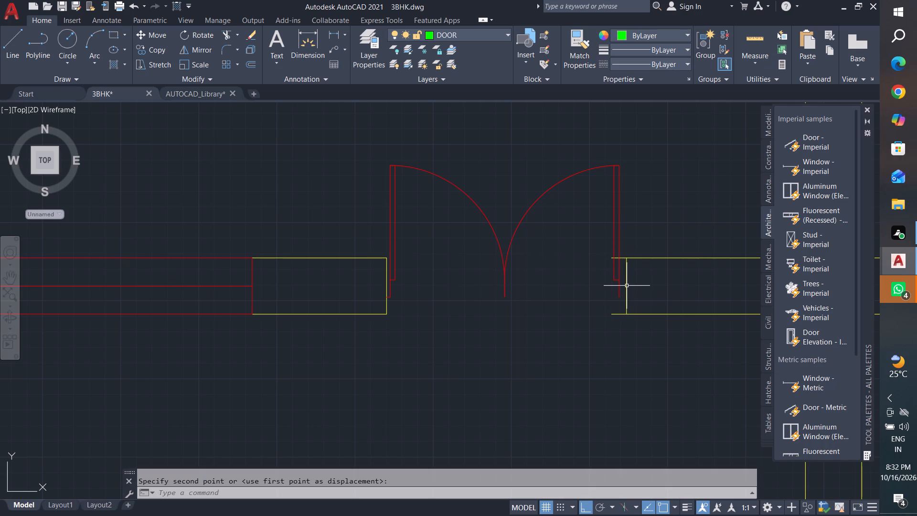
key("Escape")
key("Escape")
key("Escape")
key("Escape")
key("Escape")
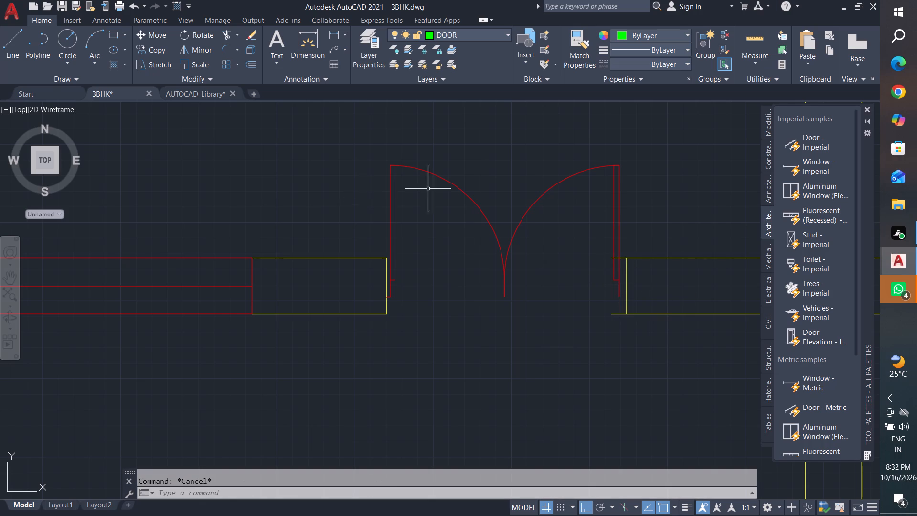
Make WINDOW the current layer.
left_click(17, 46)
left_click(475, 32)
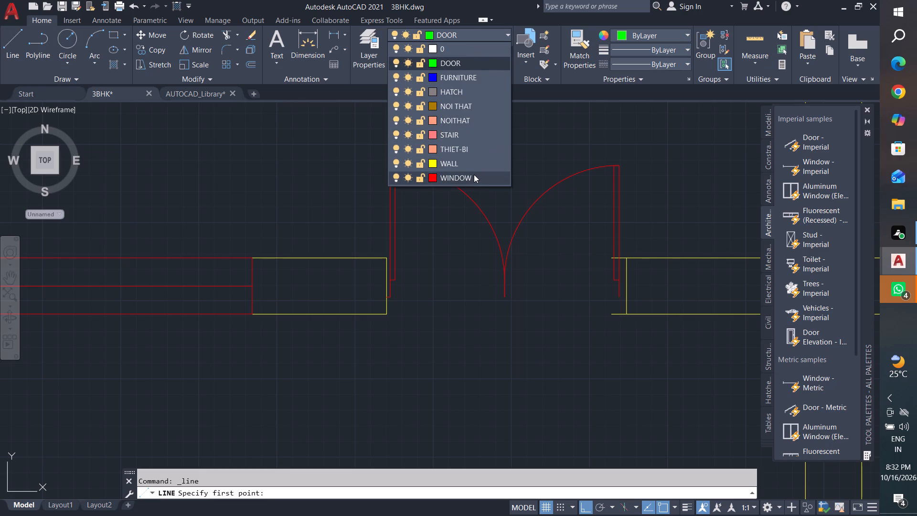
left_click(473, 175)
key("Escape")
key("Escape")
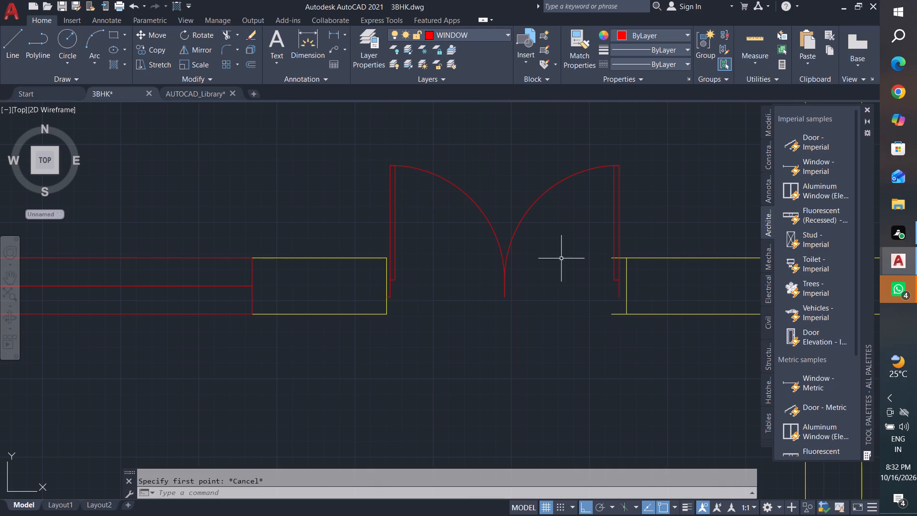
key("Escape")
Move the right wall end line about 1" back toward the double door's right leaf.
scroll(637, 297, "up", 3)
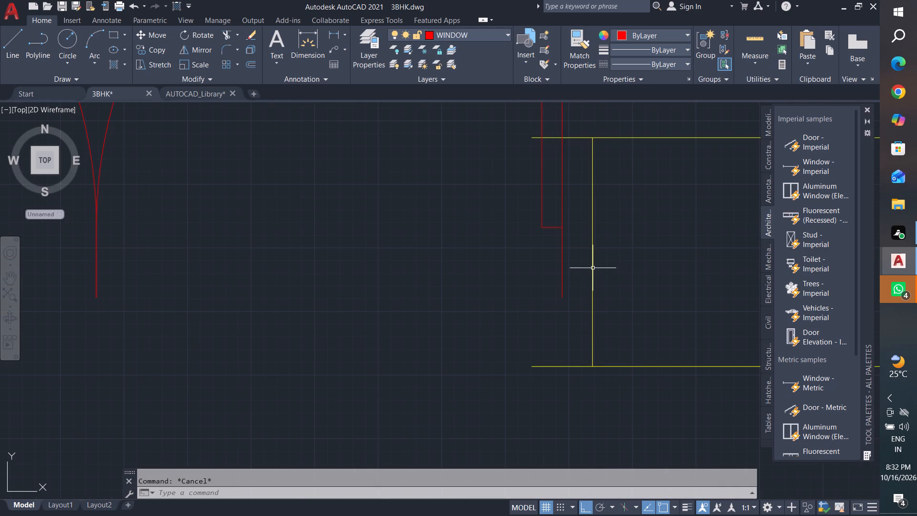
left_click(592, 268)
key("m")
key("space")
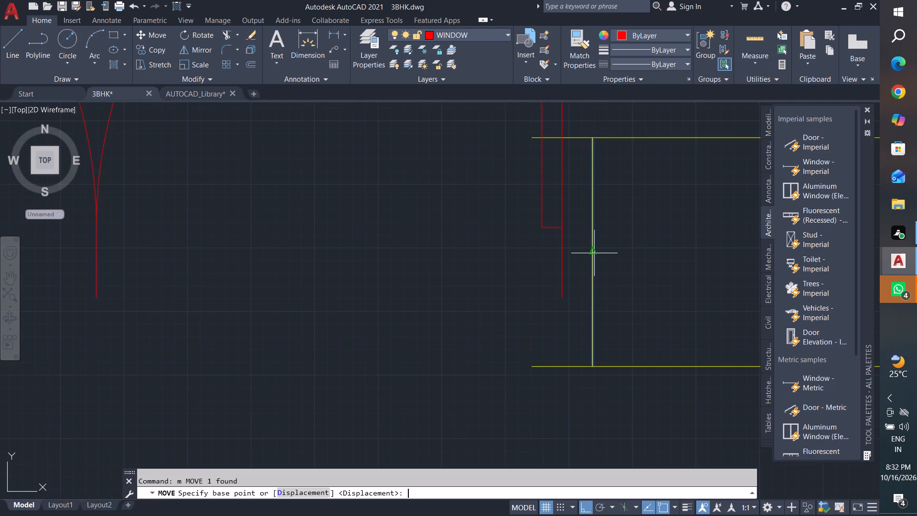
left_click(592, 250)
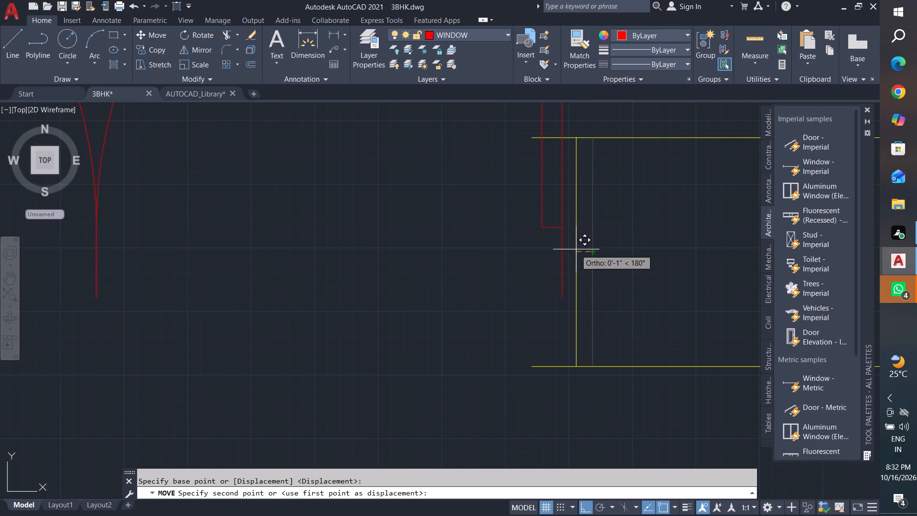
left_click(575, 249)
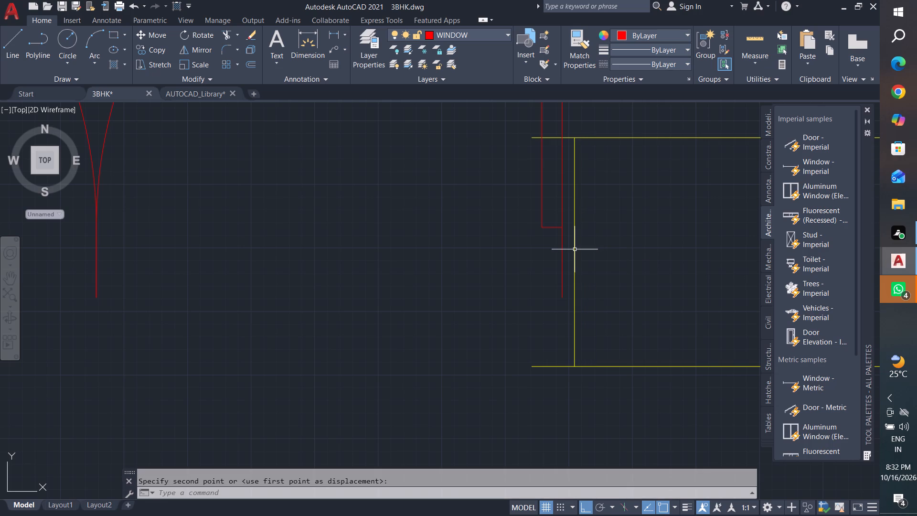
key("Escape")
key("Escape")
key("Escape")
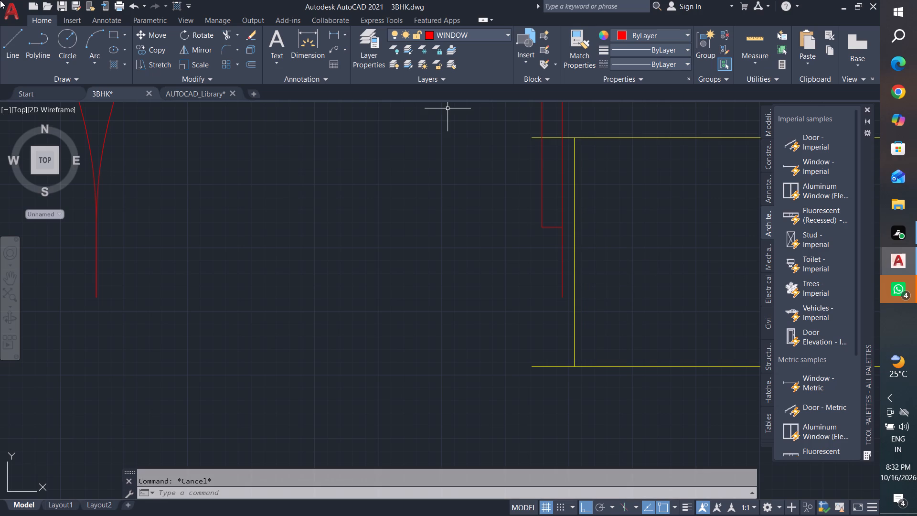
key("Escape")
key("Escape")
Draw a short horizontal line from the foot of the right door leaf to the wall end line.
left_click(10, 37)
scroll(554, 290, "up", 2)
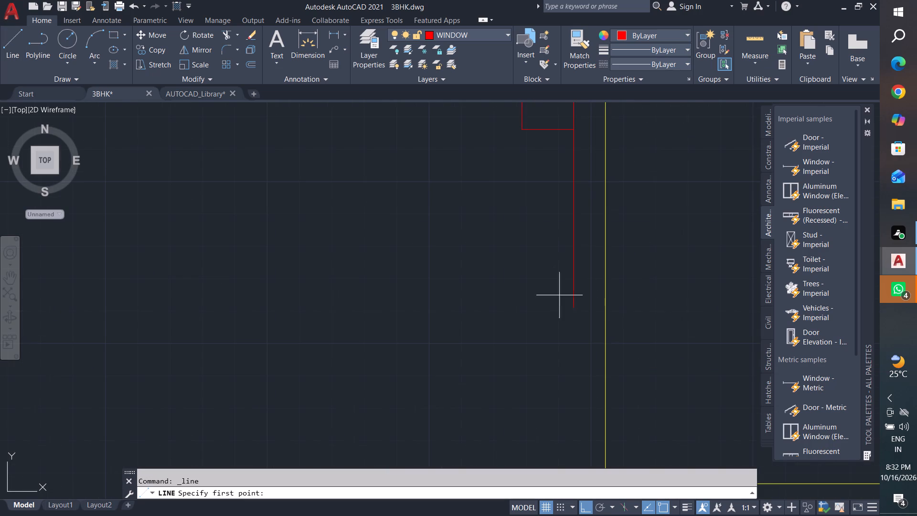
left_click(574, 307)
left_click(608, 311)
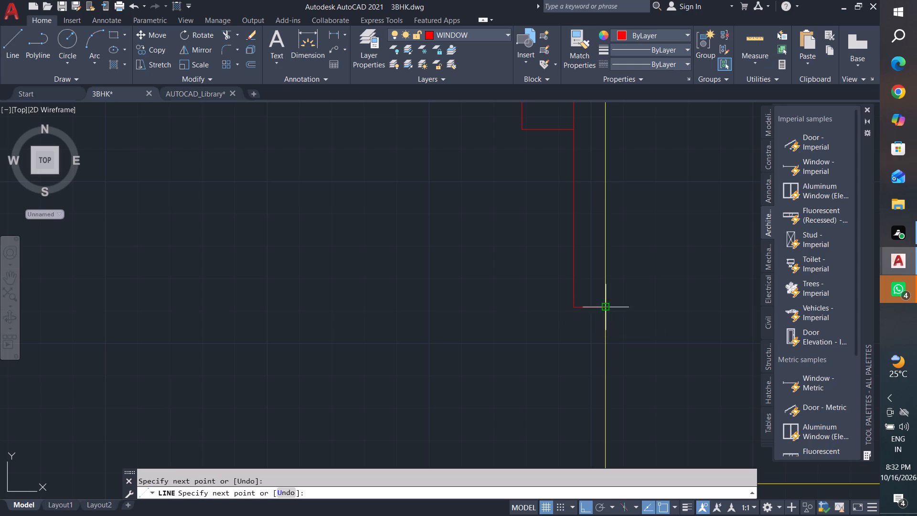
key("Escape")
key("Escape")
Trim the lower and upper wall lines where they project past the right wall end into the double door opening.
scroll(581, 367, "down", 4)
middle_click_drag(581, 367, 586, 330)
key("Escape")
key("Escape")
key("Escape")
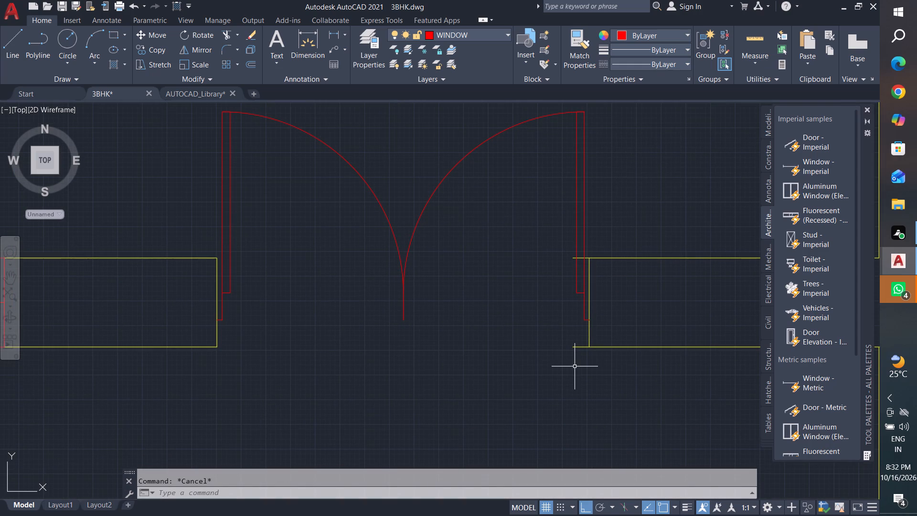
type("tr")
key("space")
key("space")
left_click(583, 346)
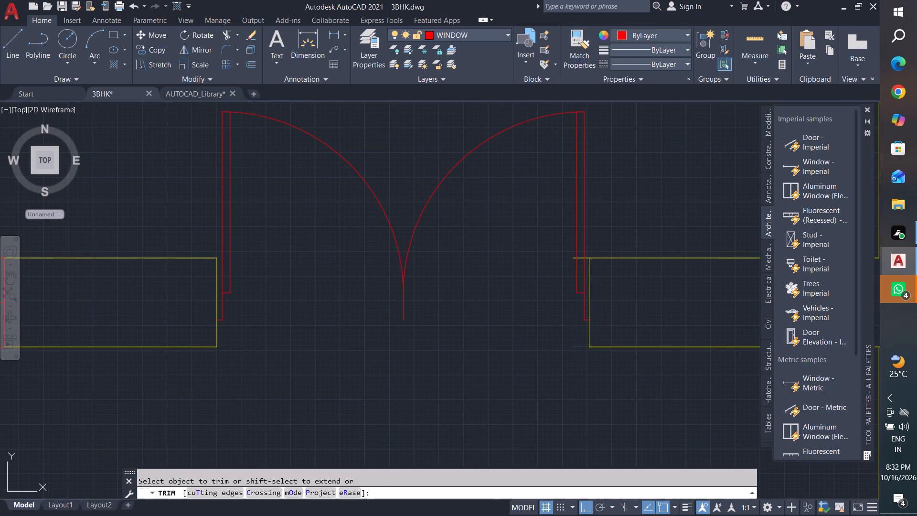
scroll(592, 266, "up", 3)
left_click(571, 234)
key("Escape")
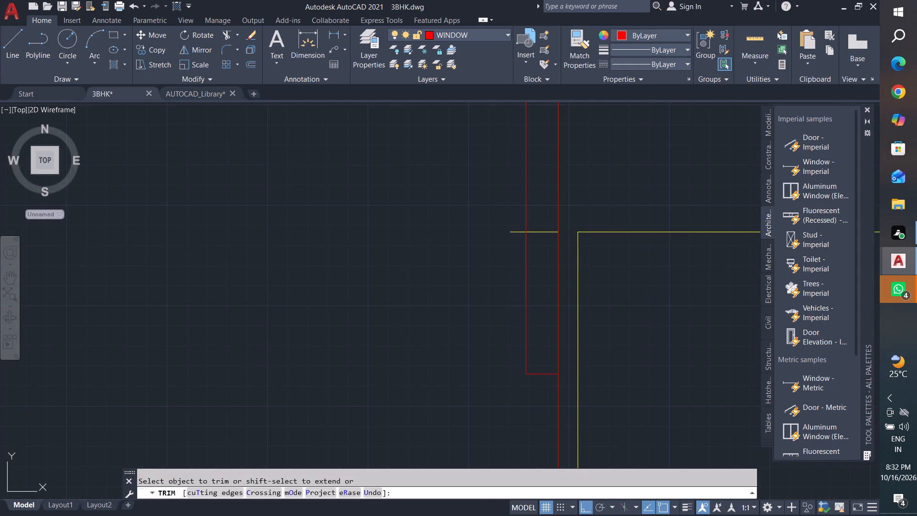
key("Escape")
Erase the leftover piece of the upper wall line crossing the right door leaf.
left_click(548, 234)
scroll(555, 328, "down", 3)
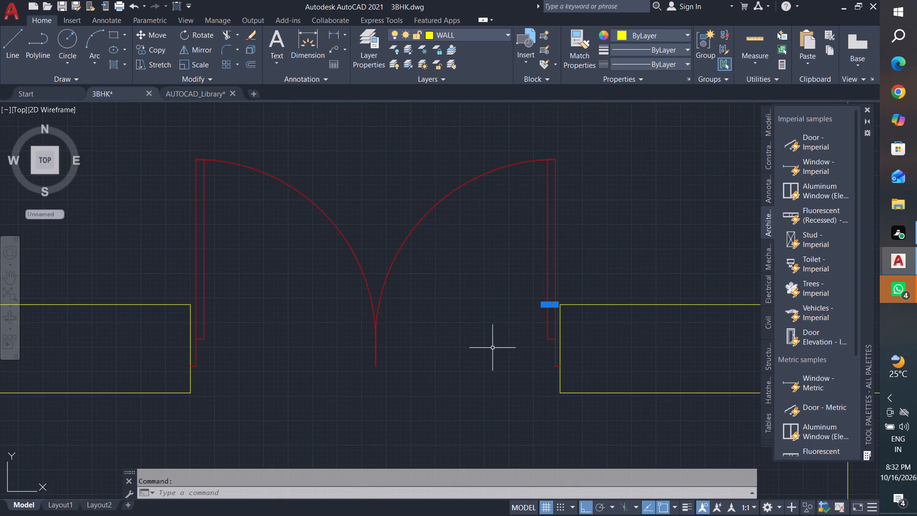
key("Escape")
key("Escape")
scroll(544, 305, "up", 3)
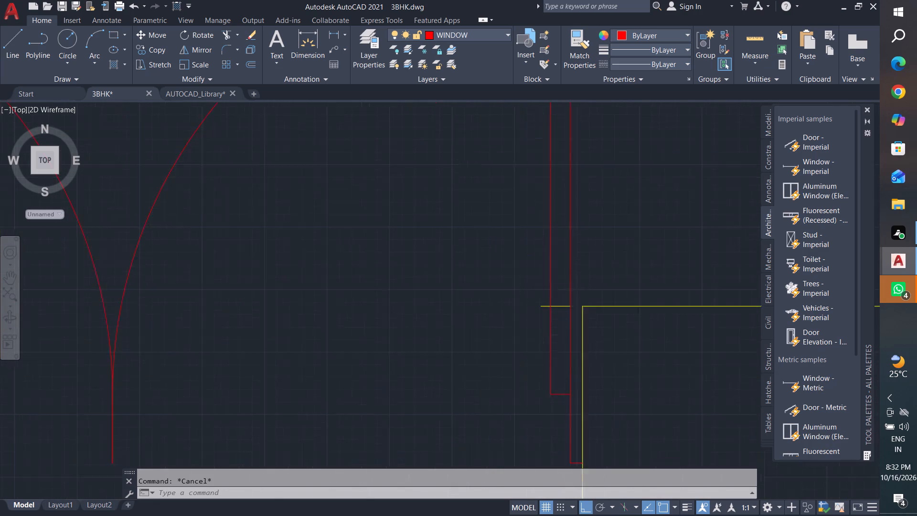
left_click(545, 308)
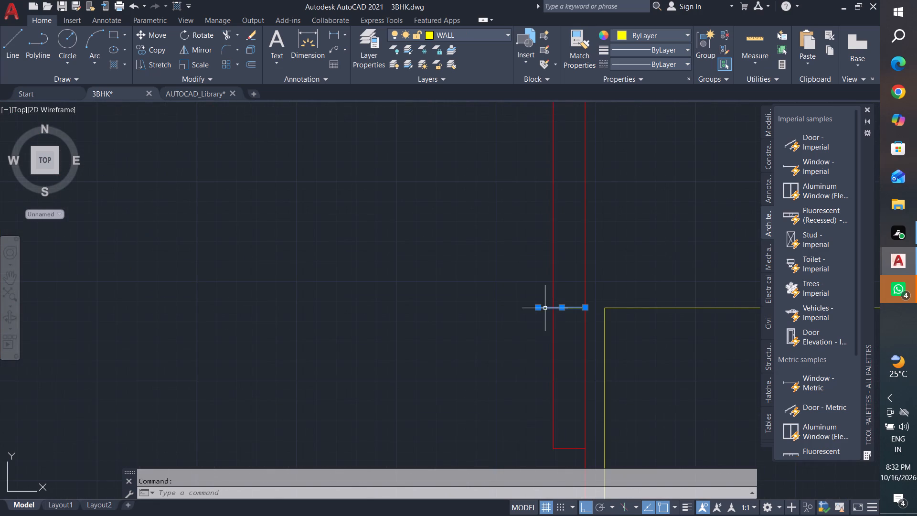
key("Delete")
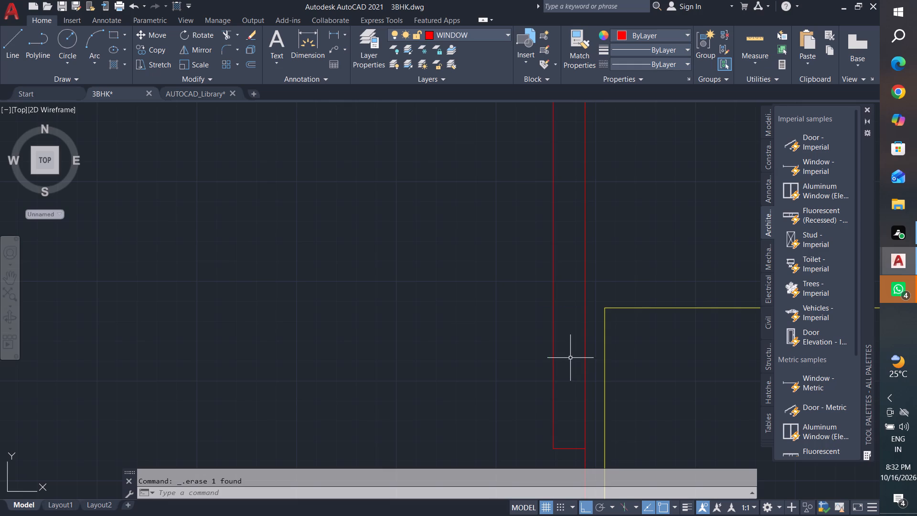
scroll(542, 359, "down", 5)
middle_click_drag(541, 371, 562, 334)
key("Escape")
key("Escape")
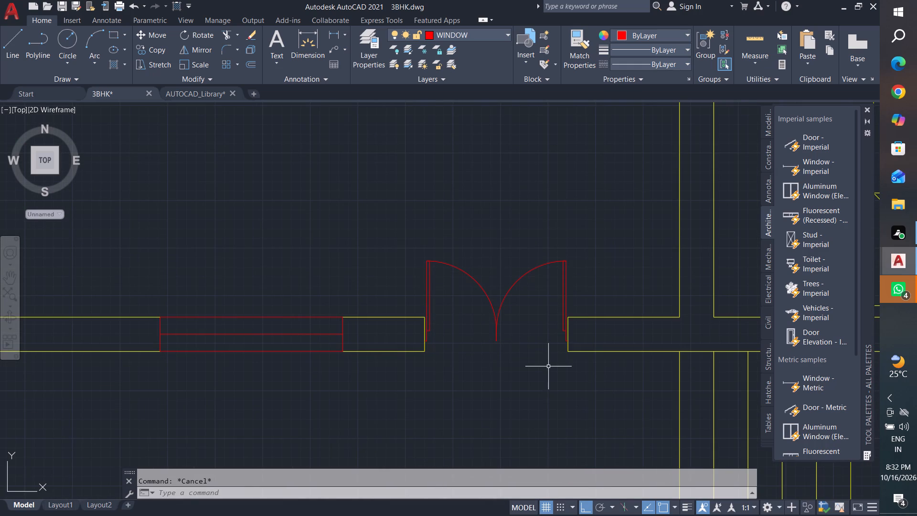
Rotate the spare green single door outside the plan by 270° about the lower end of its leaf.
scroll(548, 366, "down", 2)
middle_click_drag(548, 366, 577, 240)
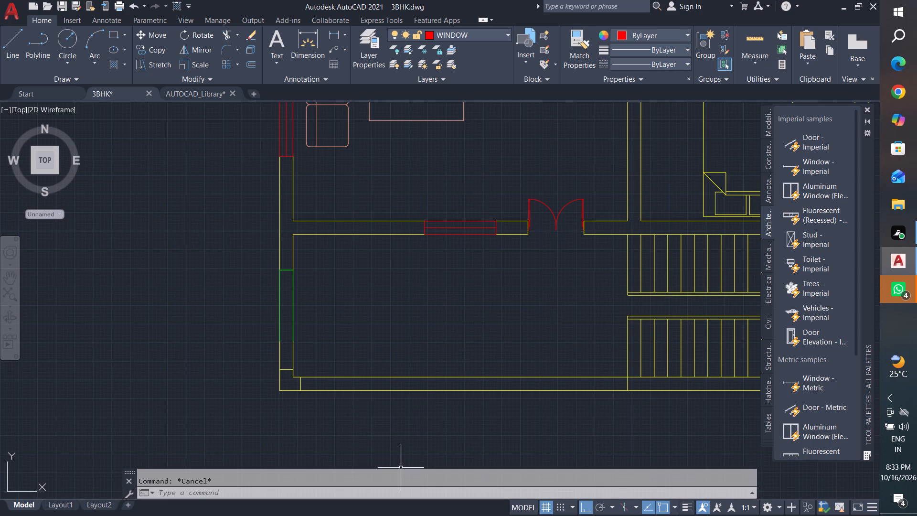
scroll(463, 354, "down", 1)
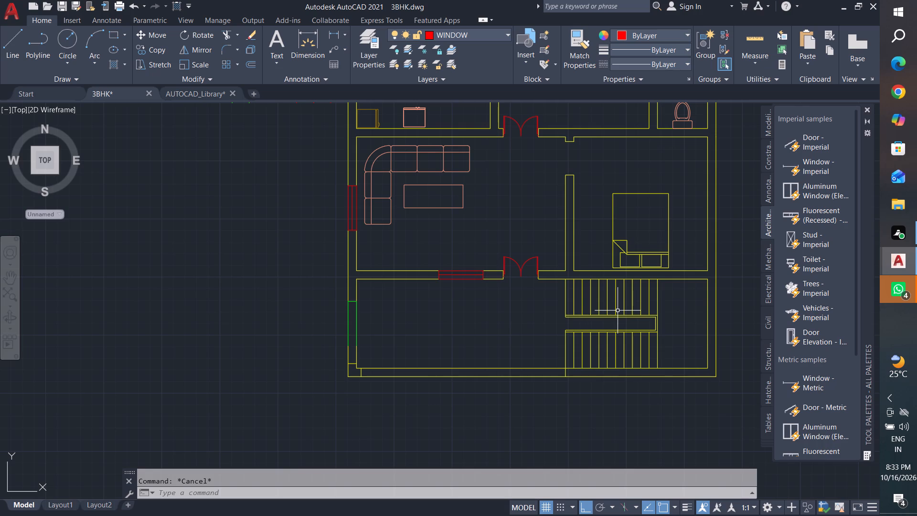
middle_click_drag(527, 336, 533, 392)
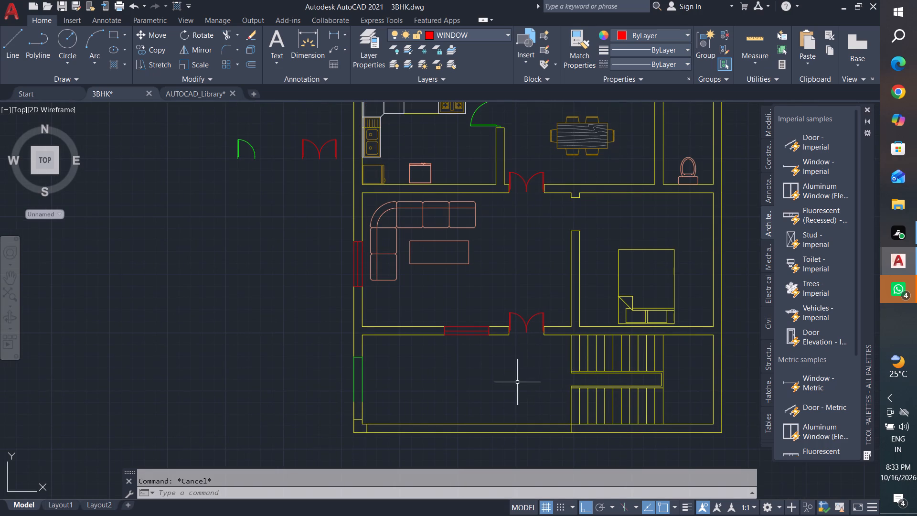
scroll(517, 383, "down", 1)
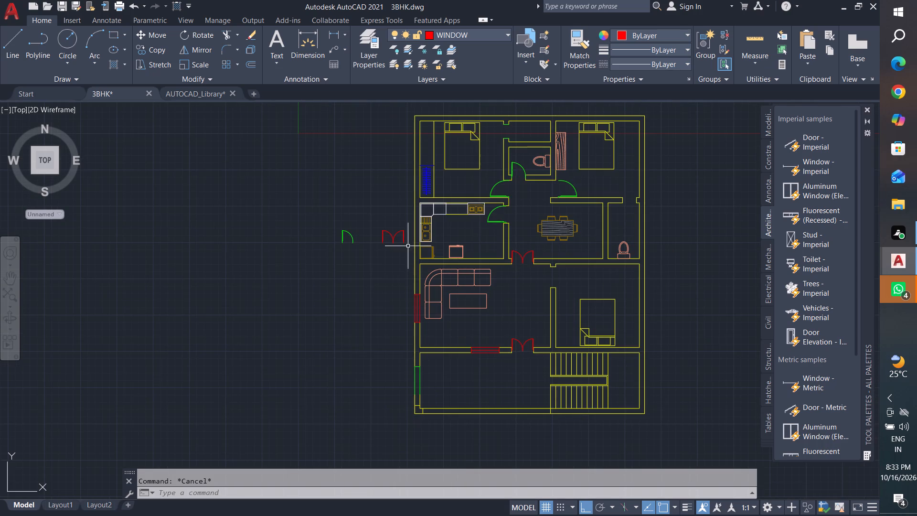
left_click(358, 222)
left_click(317, 261)
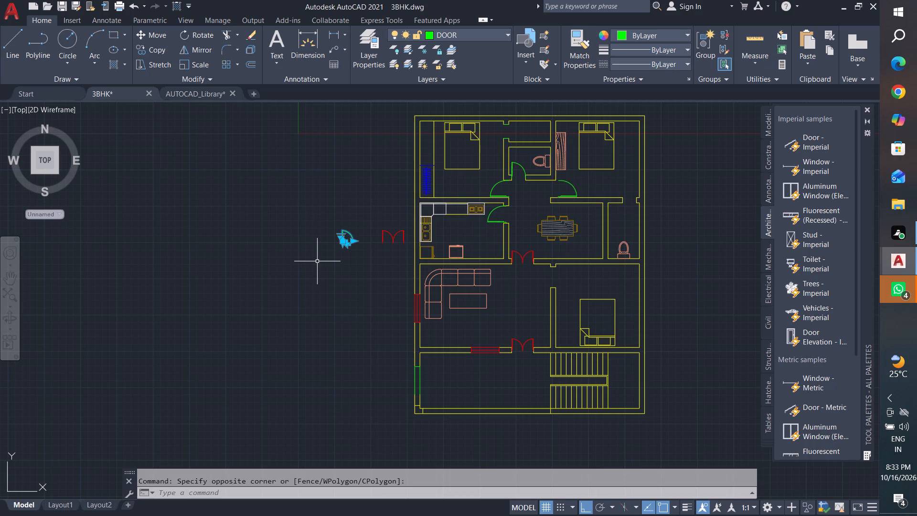
scroll(330, 244, "up", 2)
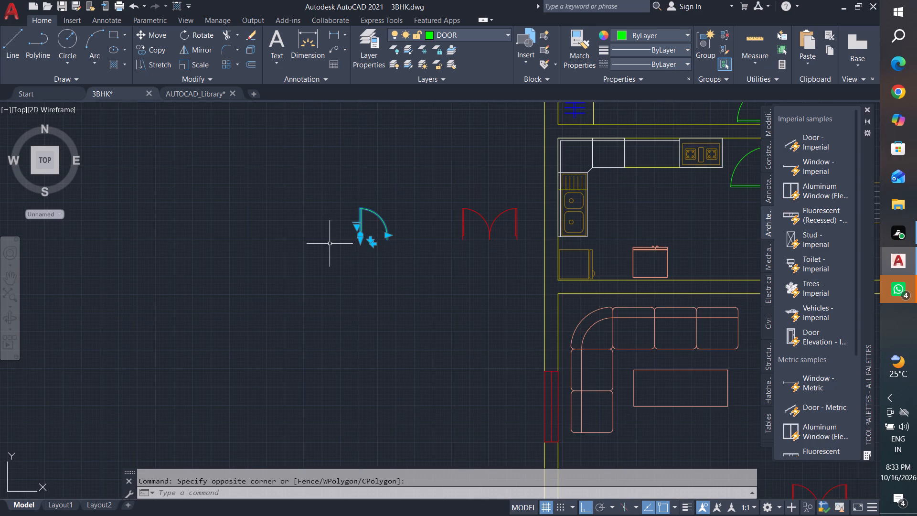
type("ro")
key("Return")
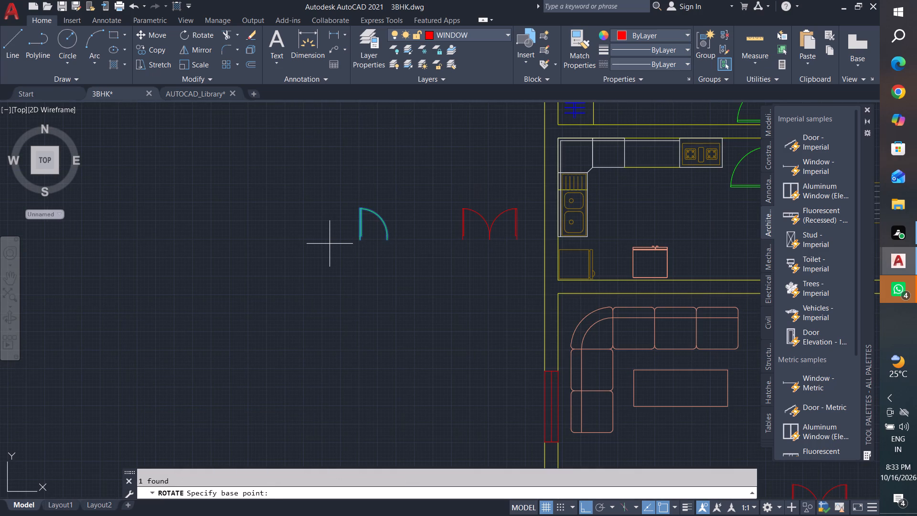
left_click(361, 239)
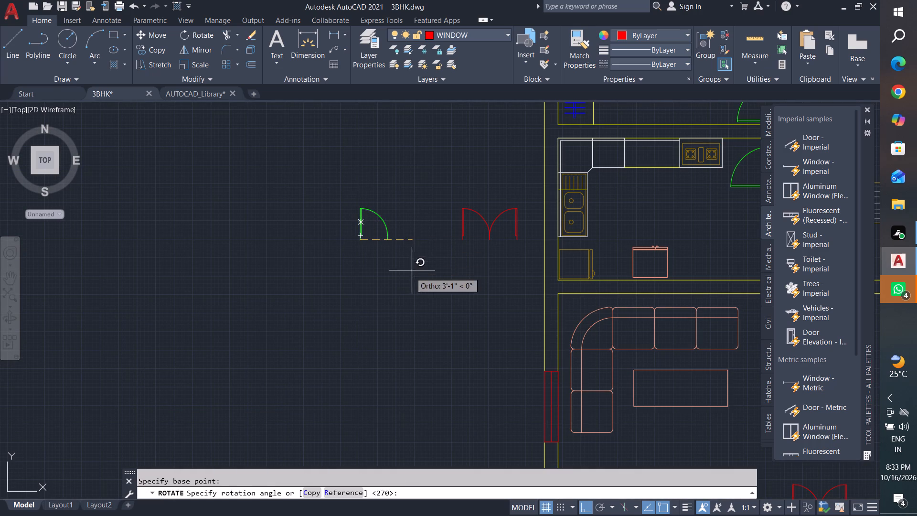
left_click(381, 291)
key("Escape")
key("Escape")
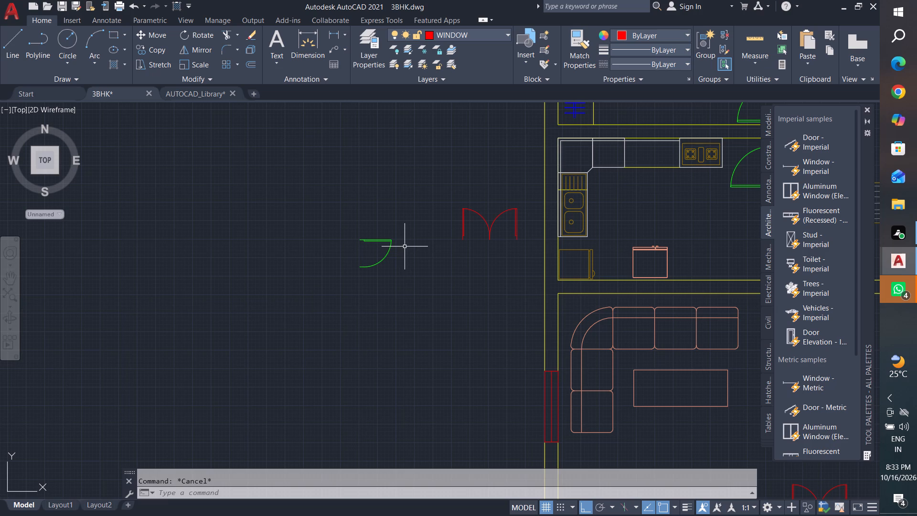
key("Escape")
key("Escape")
key("Escape")
key("Escape")
key("Escape")
key("Escape")
key("Escape")
Move the rotated single door onto the wall stub's bottom edge at the opening between the living room and the lower bedroom.
left_click(415, 214)
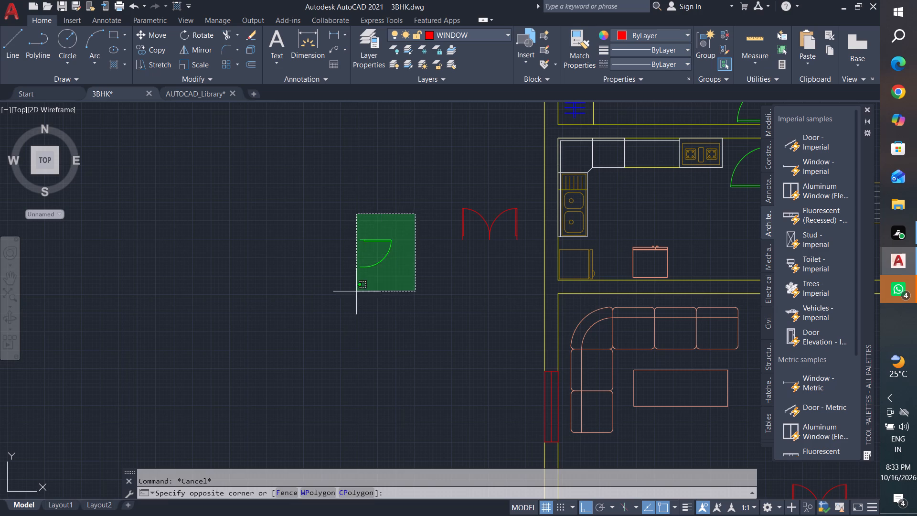
left_click(318, 305)
key("m")
key("Return")
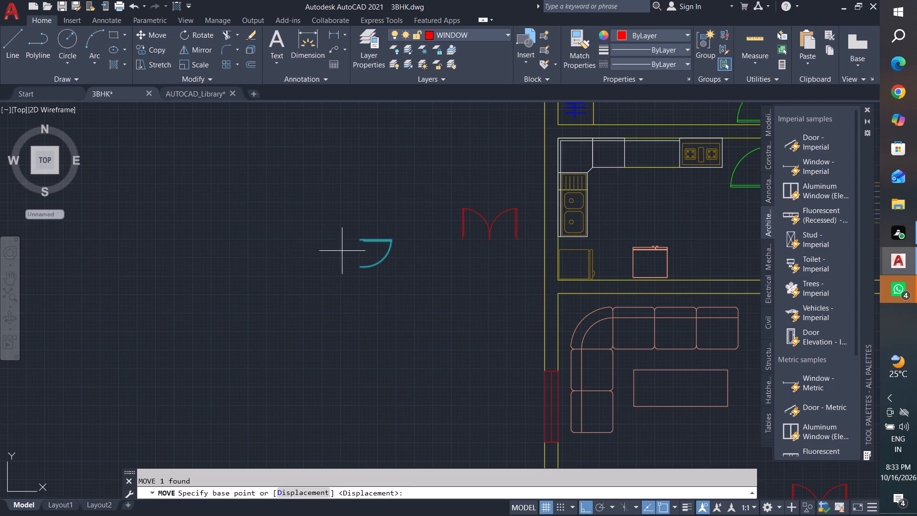
left_click(360, 242)
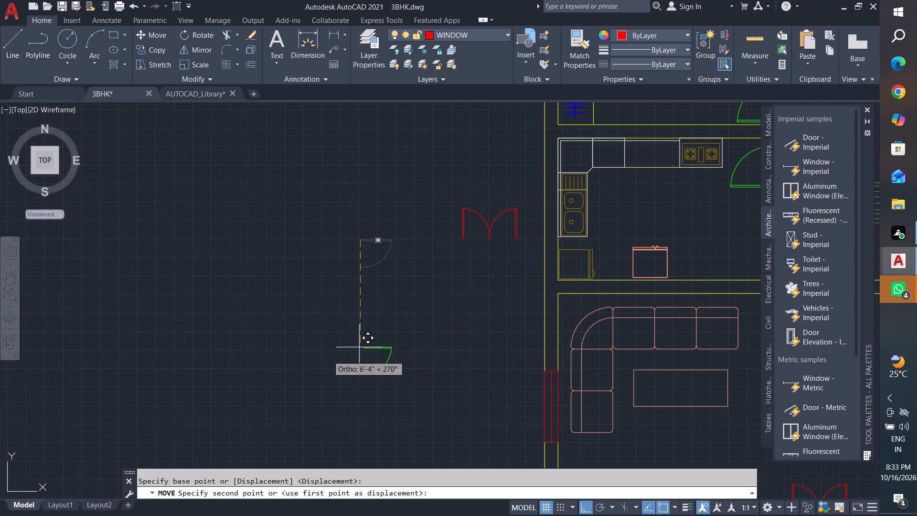
scroll(309, 360, "down", 2)
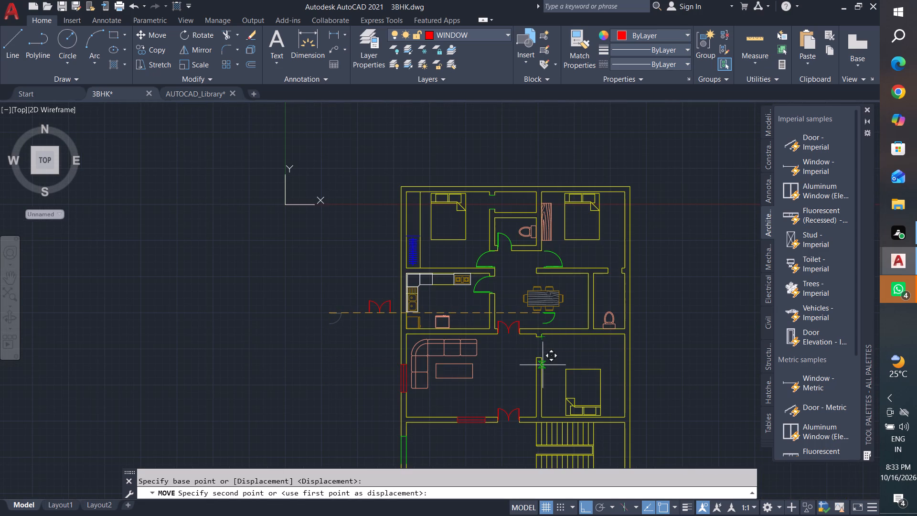
scroll(544, 350, "up", 3)
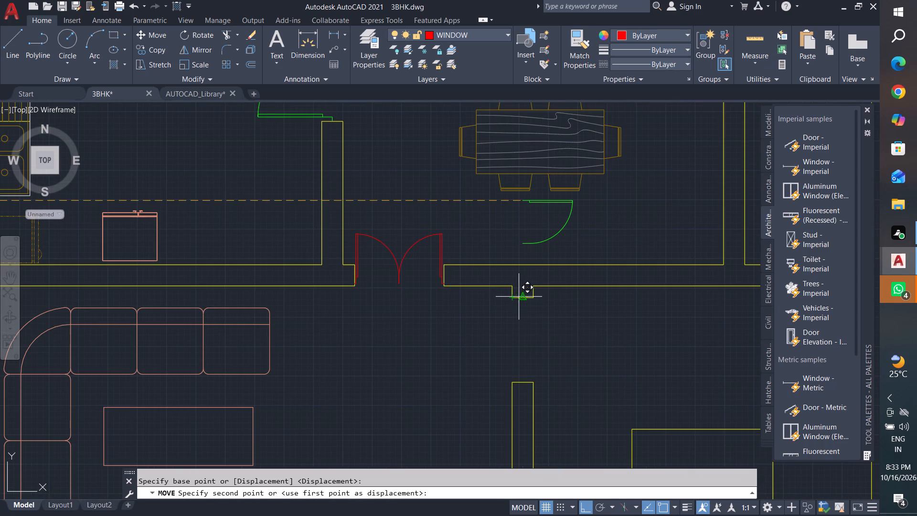
left_click(522, 297)
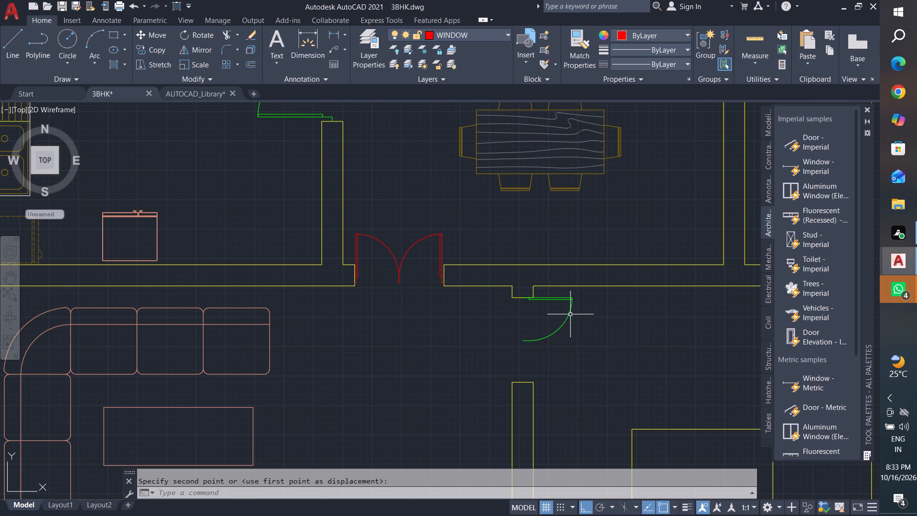
key("Escape")
key("Escape")
key("Escape")
key("Escape")
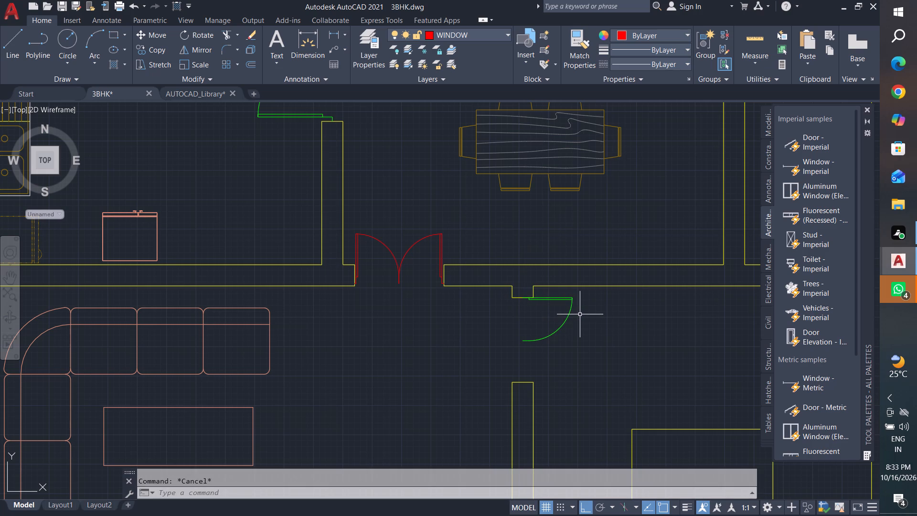
key("Escape")
Scale up the bedroom door from its hinge end so its swing nearly spans the wall opening.
left_click(598, 309)
left_click(513, 351)
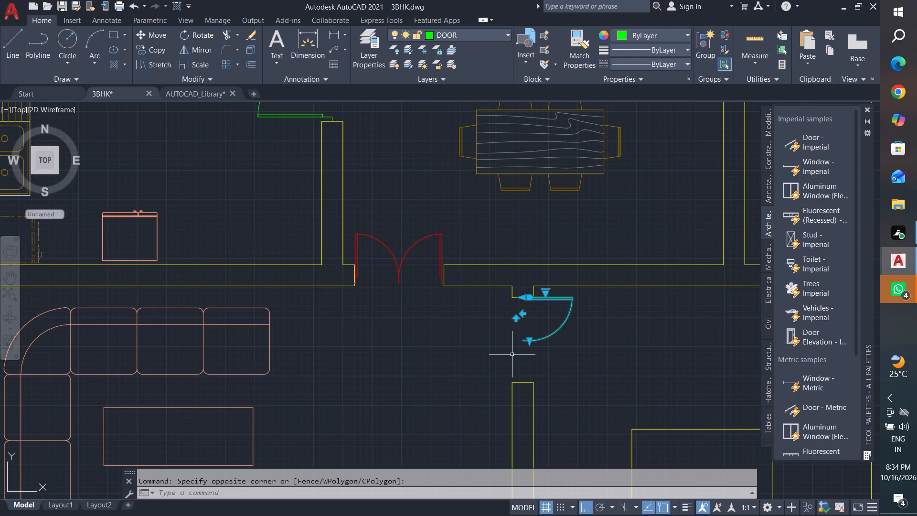
type("sc")
key("Return")
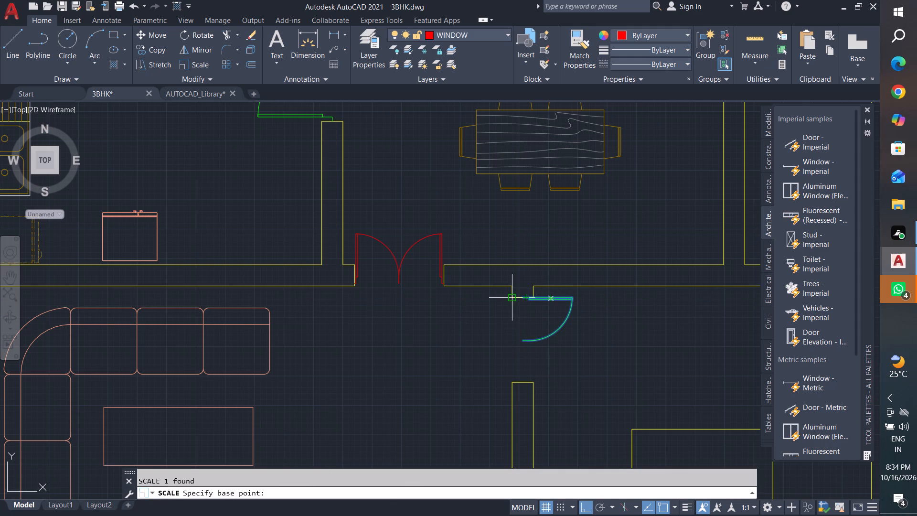
left_click(522, 299)
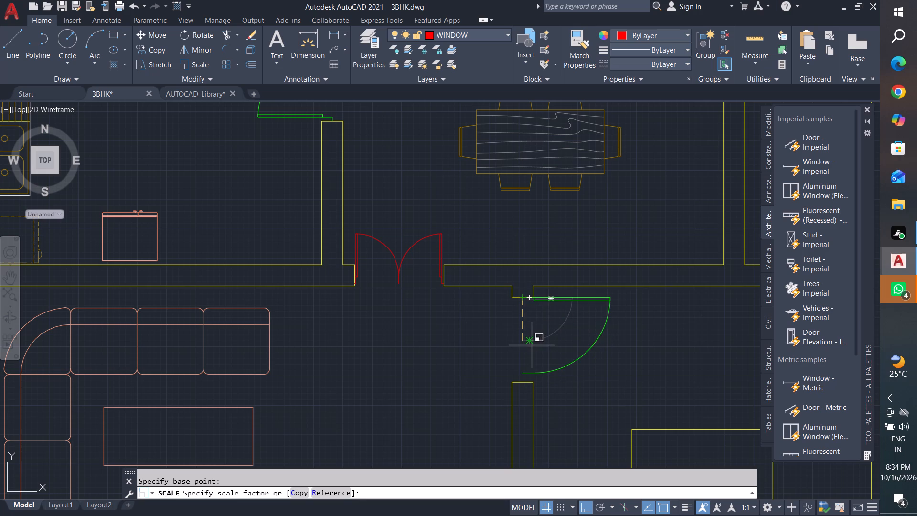
left_click(532, 345)
Scale the bedroom door up slightly more from the same hinge end, bringing its arc closer to the lower wall end.
left_click(628, 292)
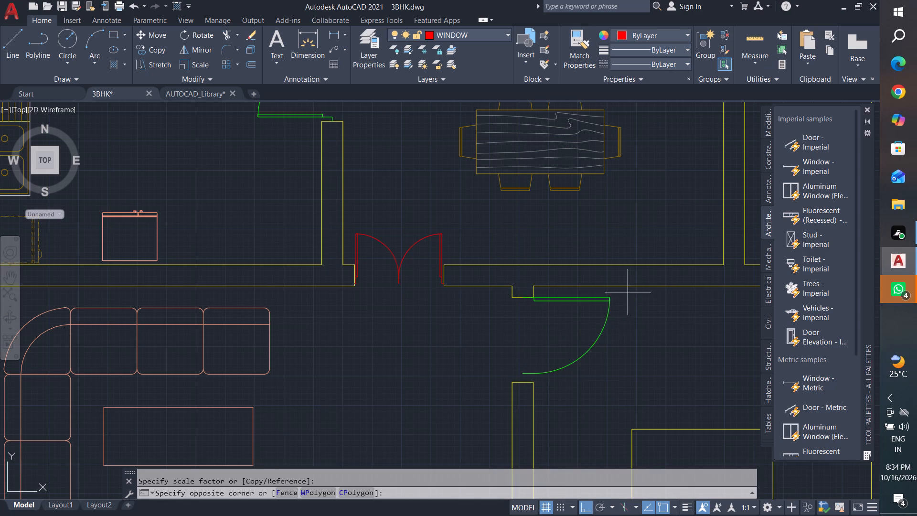
left_click(548, 384)
type("sc")
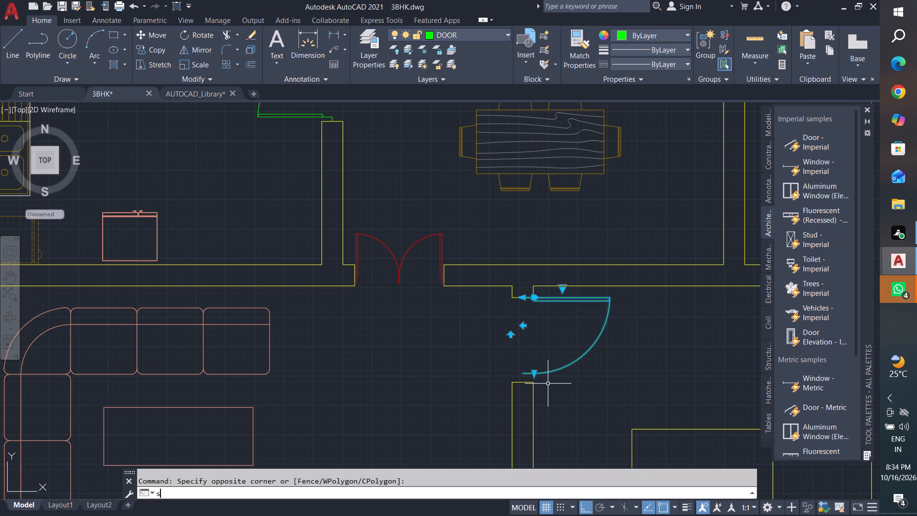
key("Return")
scroll(548, 384, "up", 2)
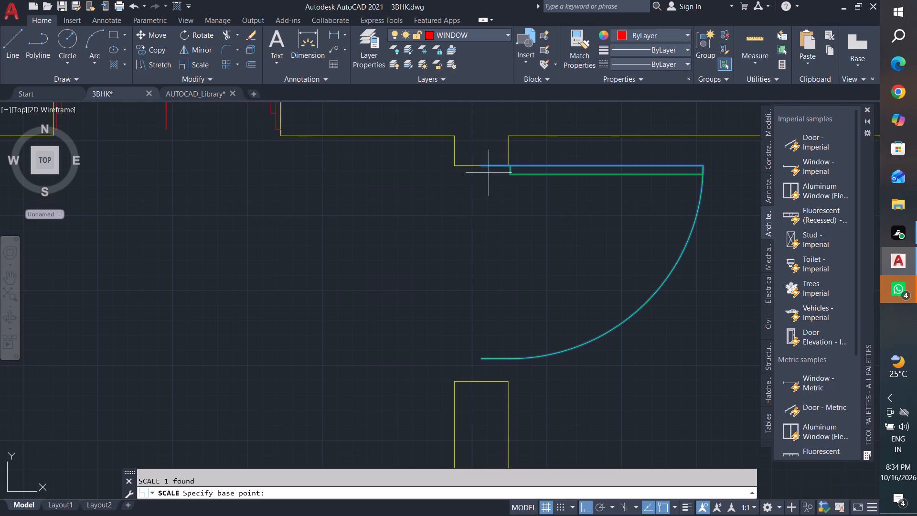
left_click(483, 167)
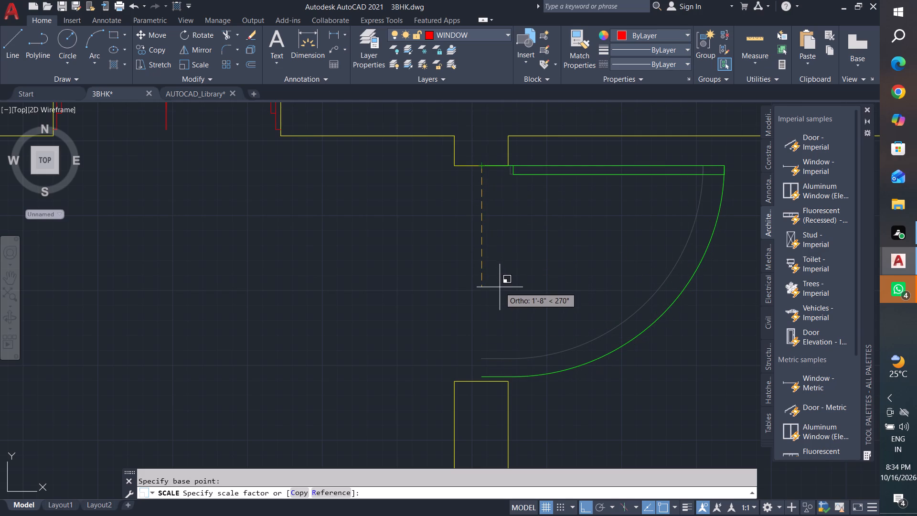
left_click(500, 287)
key("Escape")
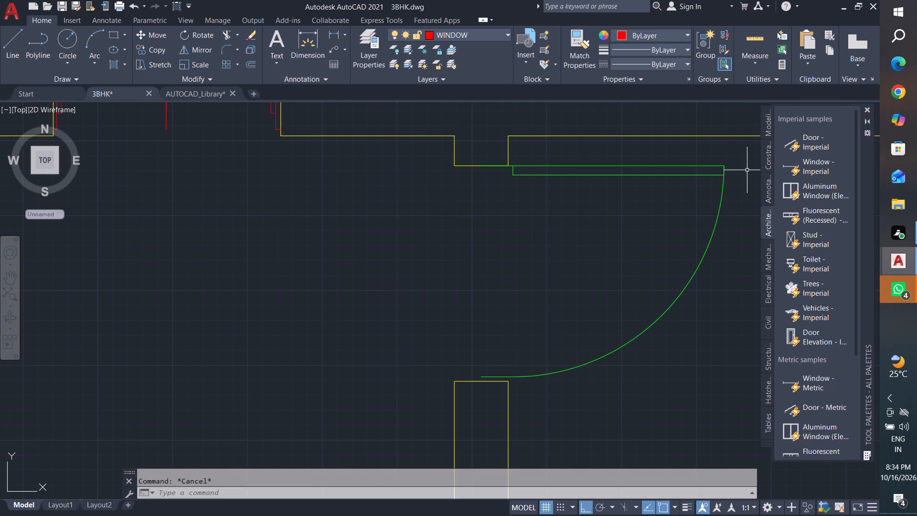
key("Escape")
Move the enlarged bedroom door straight down about 1" from the wall stub's bottom edge.
left_click(746, 159)
left_click(624, 311)
key("m")
key("space")
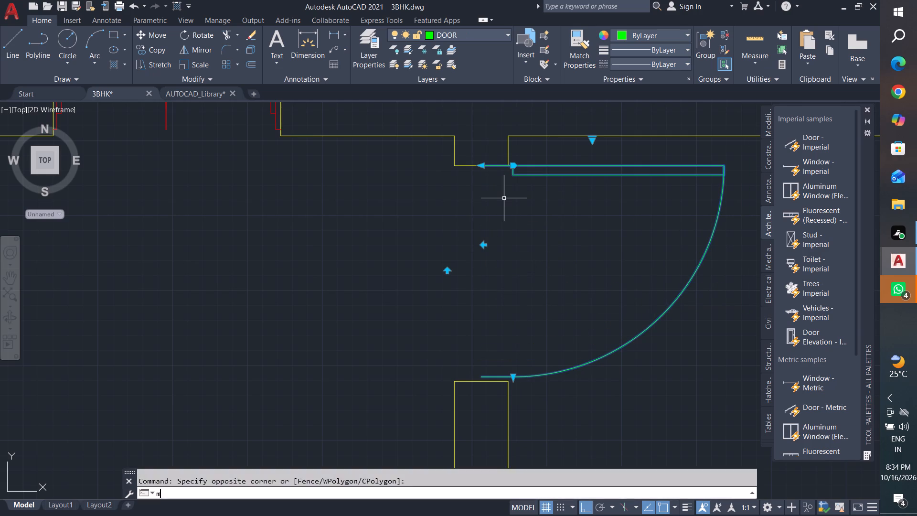
scroll(477, 158, "up", 1)
left_click(480, 174)
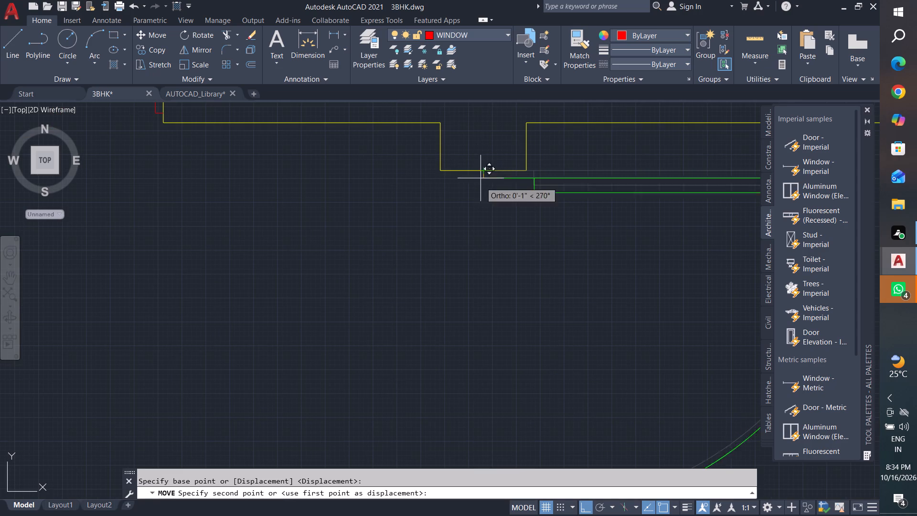
left_click(480, 184)
Move the bedroom door straight up about 1", leaving only a narrow gap below the wall stub.
scroll(503, 242, "down", 5)
scroll(529, 239, "up", 2)
left_click(559, 226)
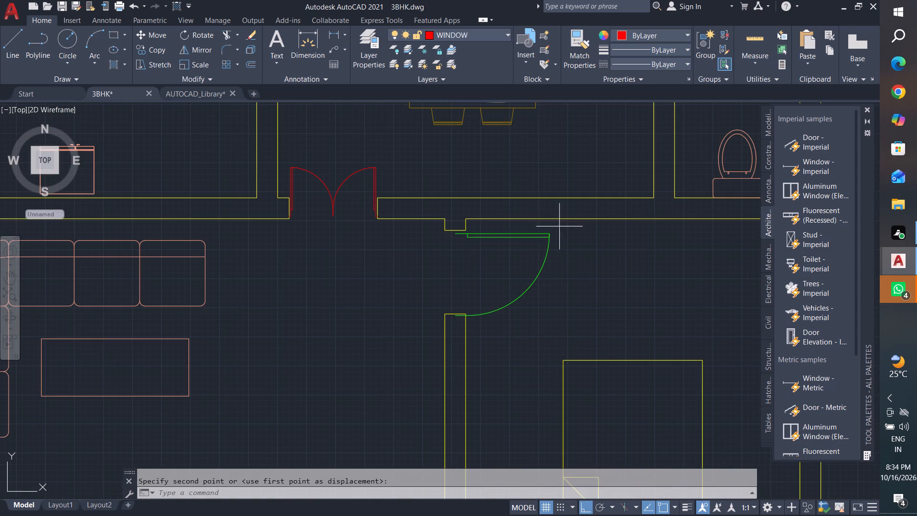
left_click(511, 271)
scroll(471, 218, "up", 2)
scroll(413, 268, "up", 3)
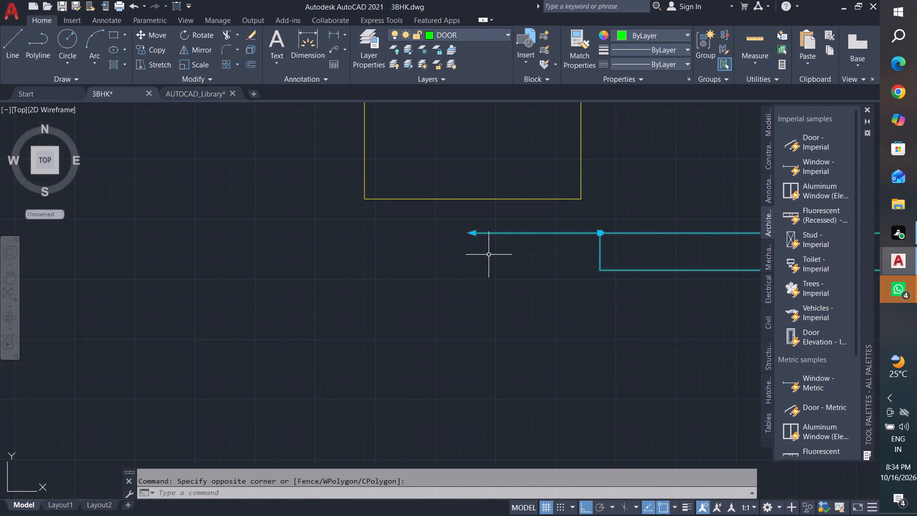
key("m")
key("space")
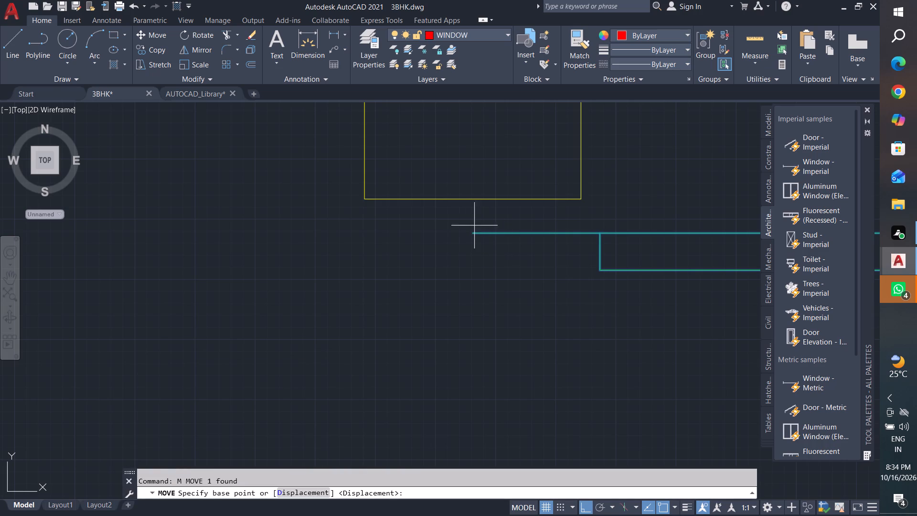
left_click(473, 235)
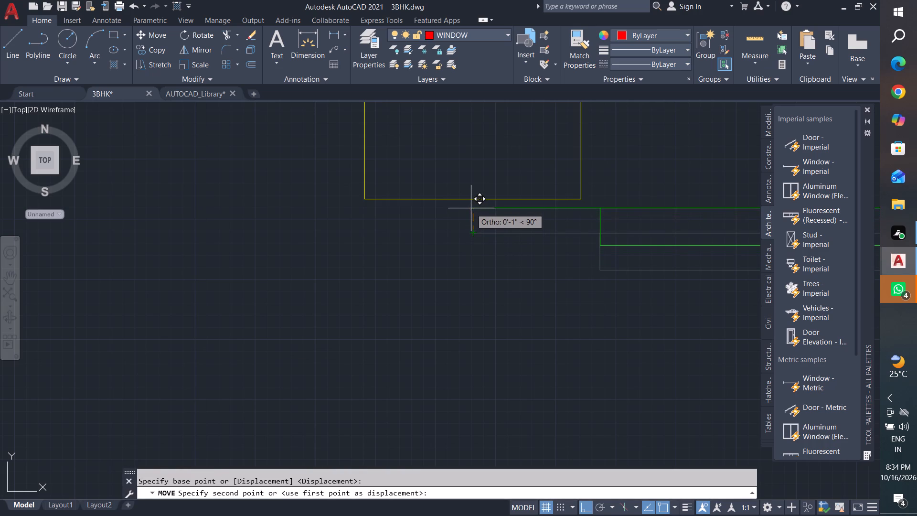
scroll(471, 205, "up", 4)
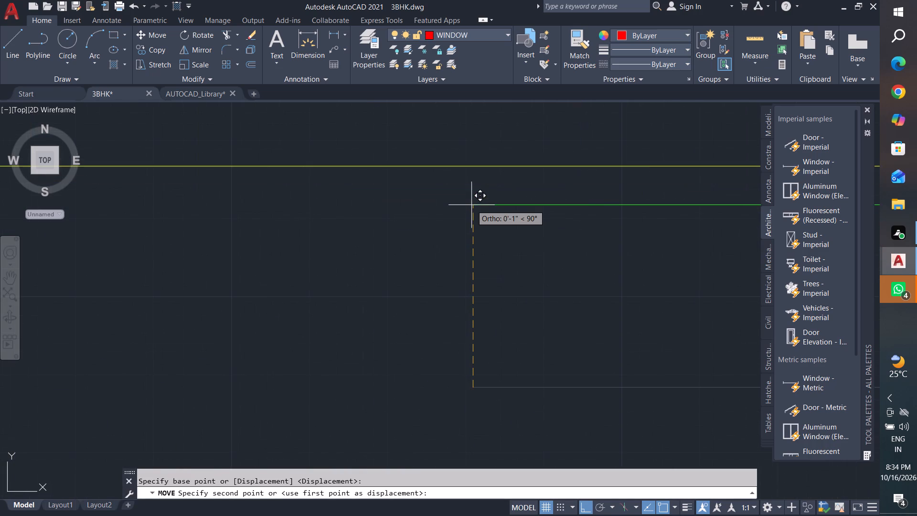
left_click(471, 202)
scroll(467, 238, "down", 5)
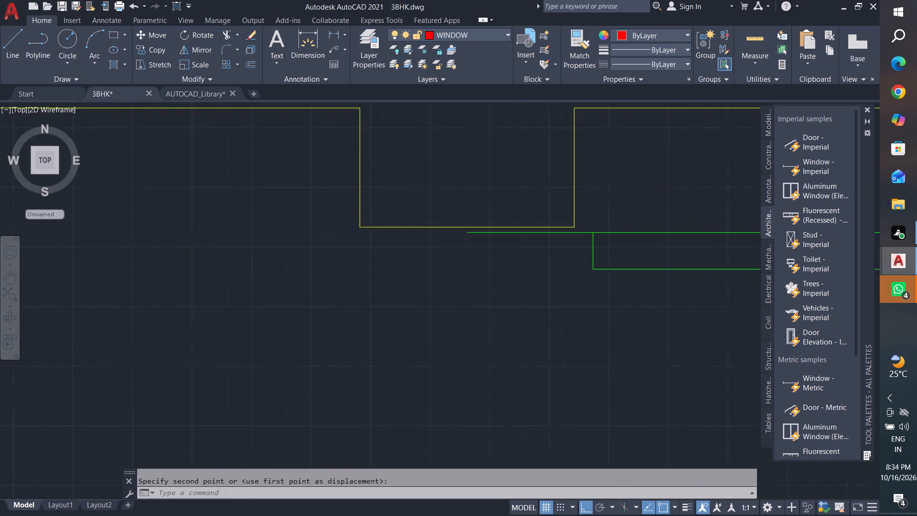
Draw a short vertical line joining the hinge-side end of the bedroom door to the wall stub's bottom edge.
scroll(467, 238, "down", 4)
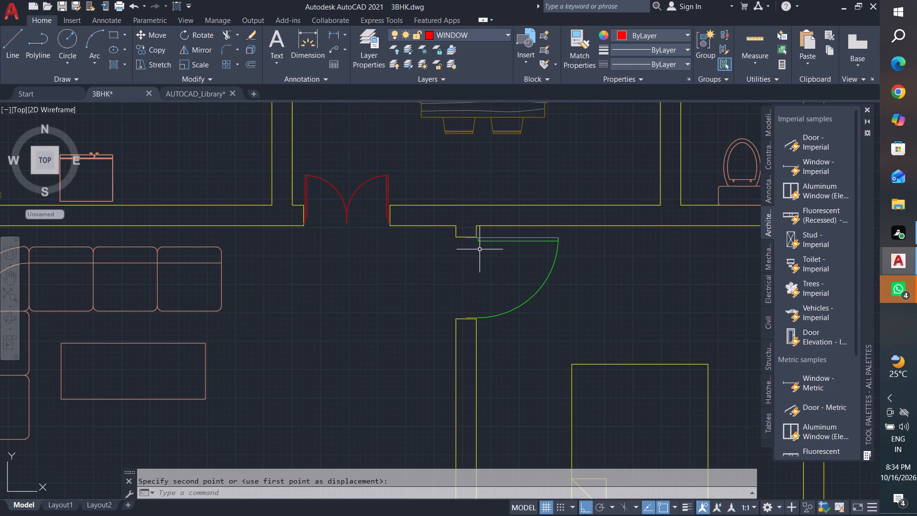
scroll(479, 243, "up", 2)
scroll(458, 210, "up", 2)
key("Escape")
key("Escape")
key("Escape")
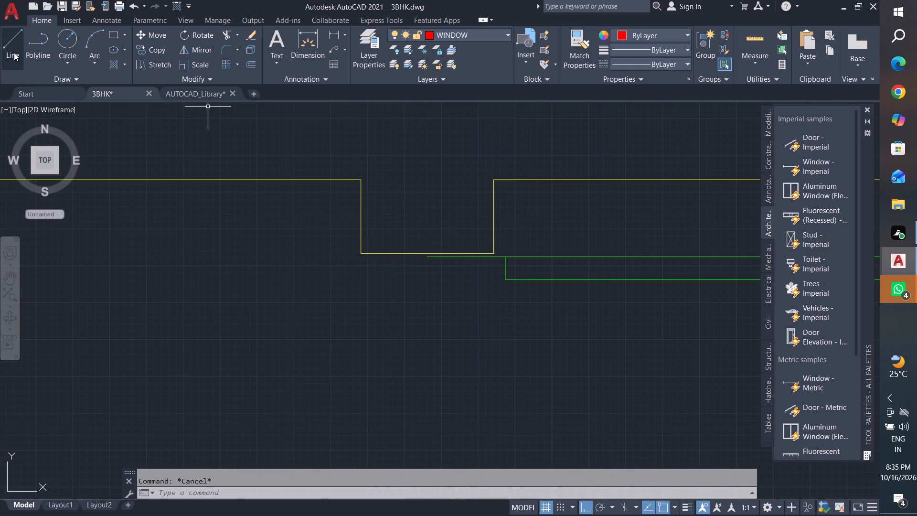
left_click(14, 40)
scroll(407, 264, "up", 4)
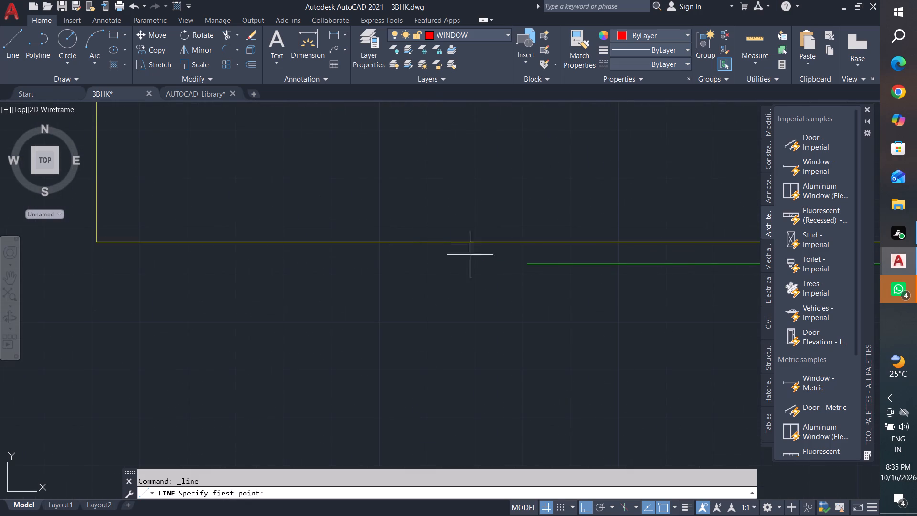
left_click(528, 267)
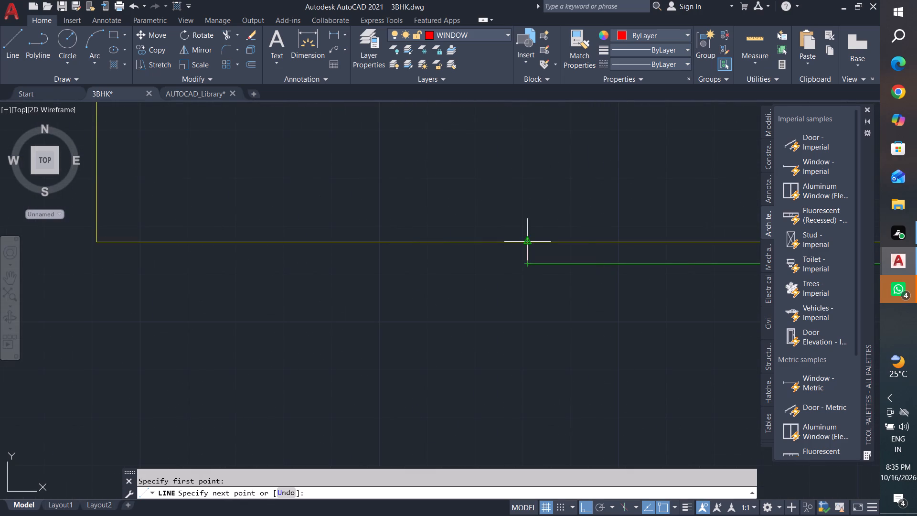
left_click(527, 245)
key("Escape")
Draw a short vertical line joining the lower end of the bedroom door's swing to the top edge of the wall below.
scroll(465, 315, "down", 5)
scroll(475, 358, "down", 5)
middle_click_drag(486, 361, 481, 295)
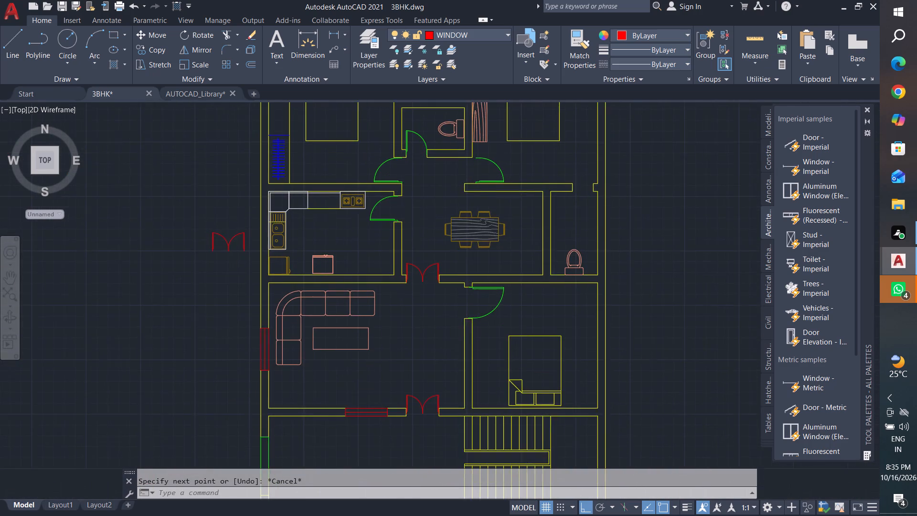
scroll(474, 306, "up", 4)
scroll(434, 397, "up", 3)
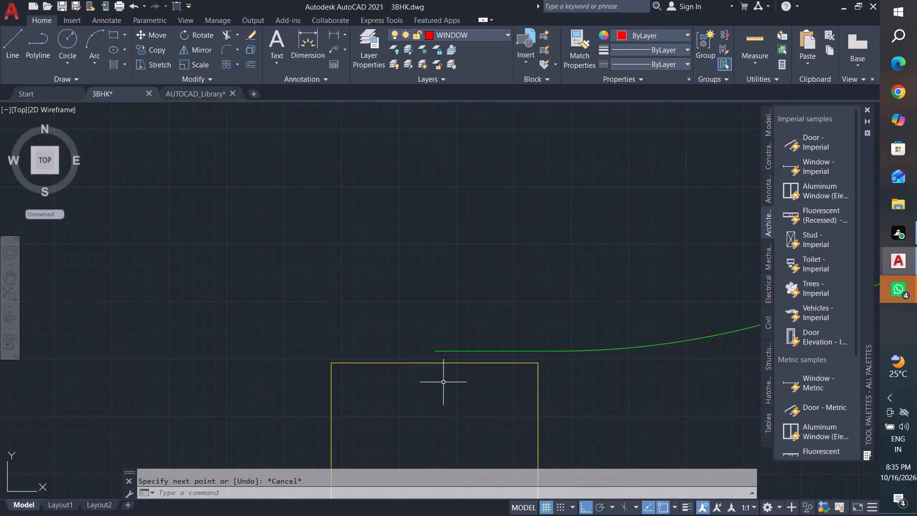
scroll(440, 379, "up", 2)
key("space")
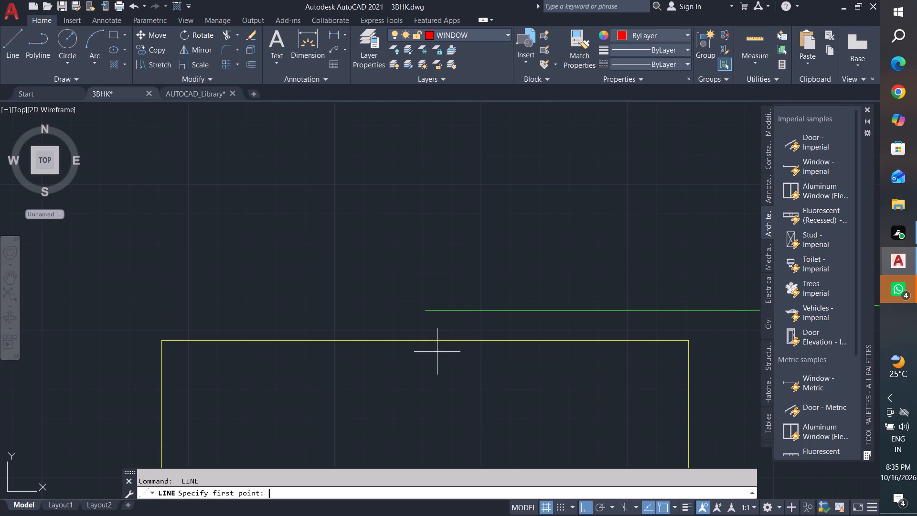
left_click(426, 310)
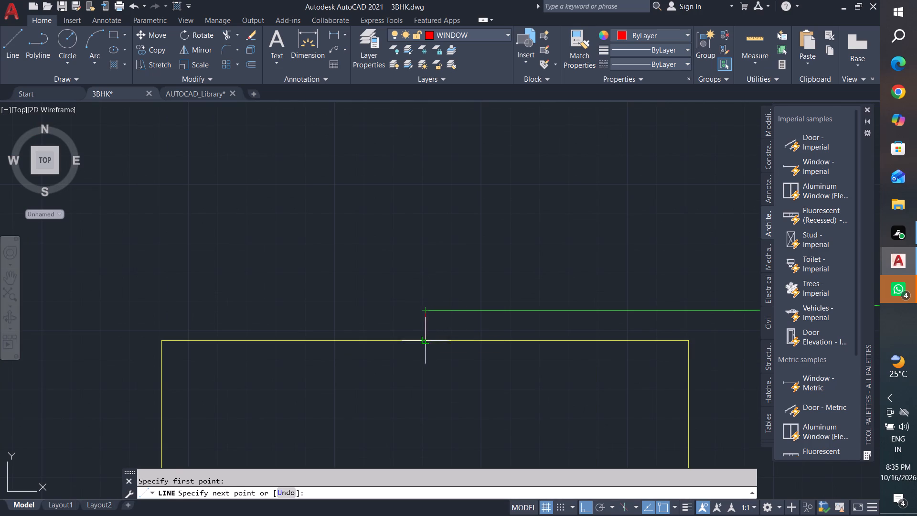
left_click(425, 339)
key("Escape")
key("Escape")
scroll(429, 371, "down", 2)
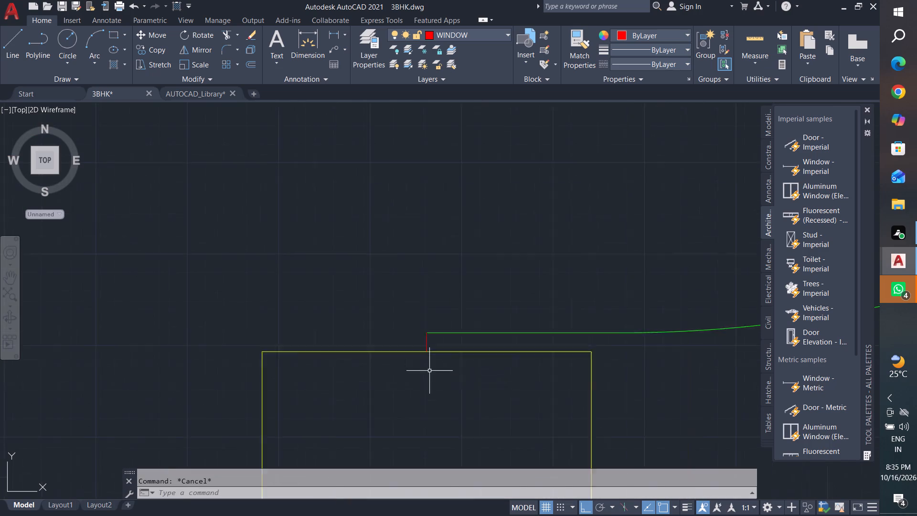
Move the bedroom door beside the living room to the WINDOW layer.
scroll(429, 371, "down", 7)
key("Escape")
key("Escape")
left_click(493, 316)
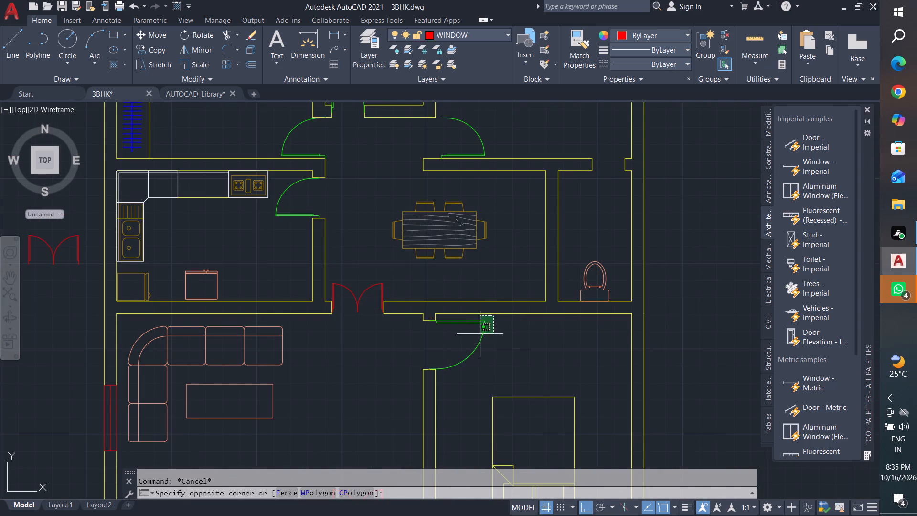
left_click(459, 362)
scroll(415, 349, "up", 4)
middle_click_drag(475, 348, 402, 265)
left_click(500, 34)
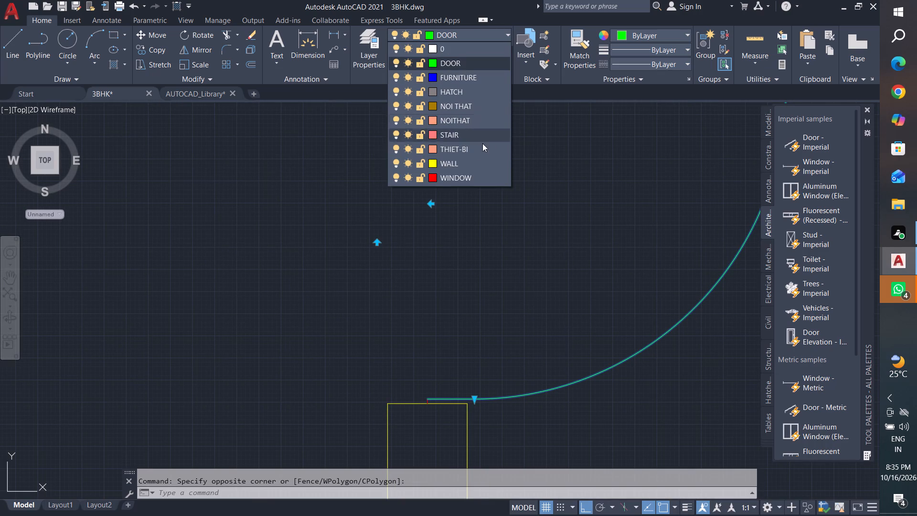
left_click(468, 182)
key("Escape")
scroll(490, 342, "down", 5)
key("Escape")
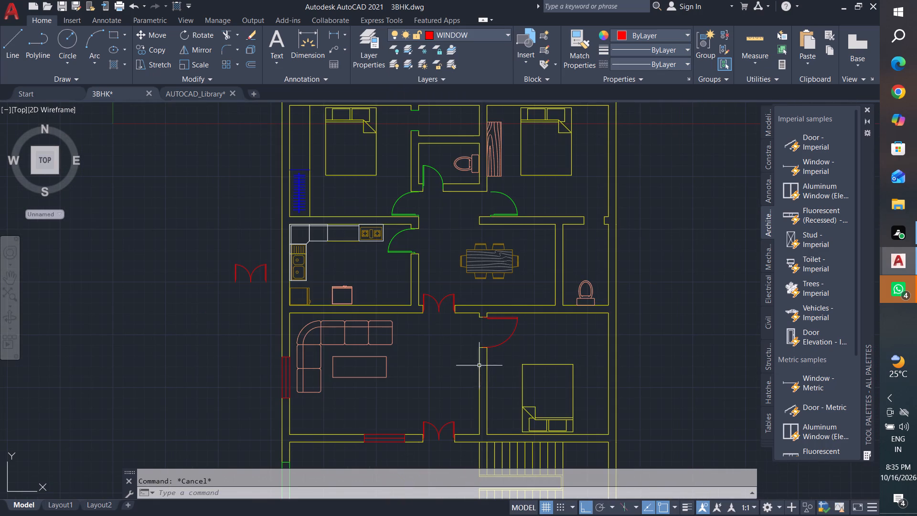
key("Escape")
key("Escape")
Switch to the AUTOCAD_Library drawing and look through its sofa, bed and general furniture blocks.
left_click(902, 262)
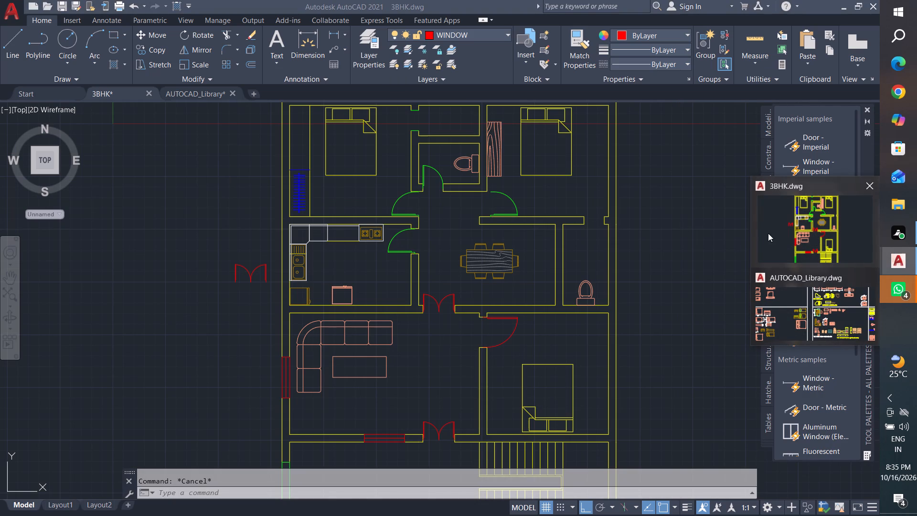
left_click(840, 321)
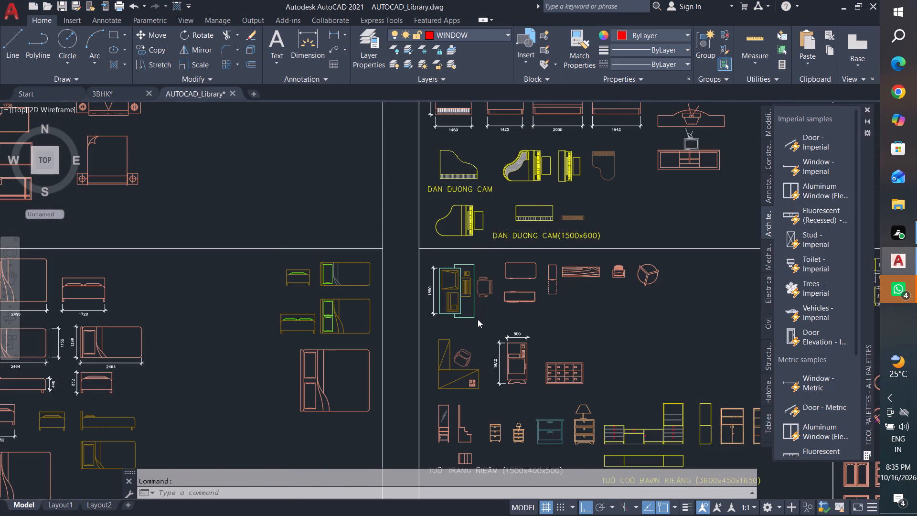
scroll(495, 314, "down", 3)
scroll(558, 283, "down", 4)
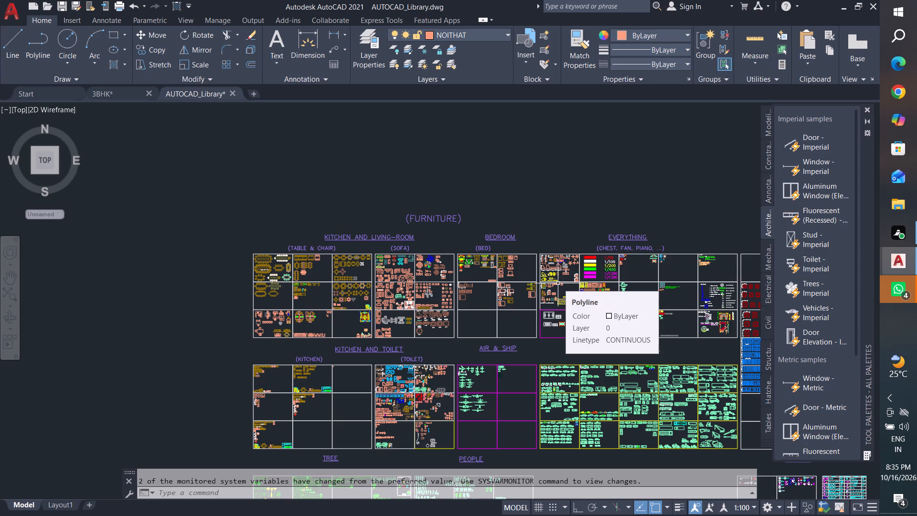
scroll(261, 290, "up", 2)
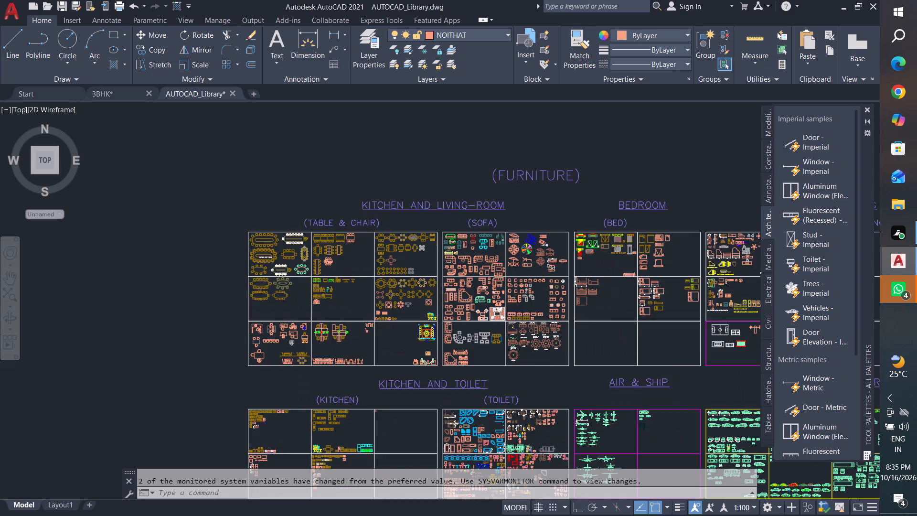
scroll(277, 360, "up", 2)
scroll(273, 390, "down", 3)
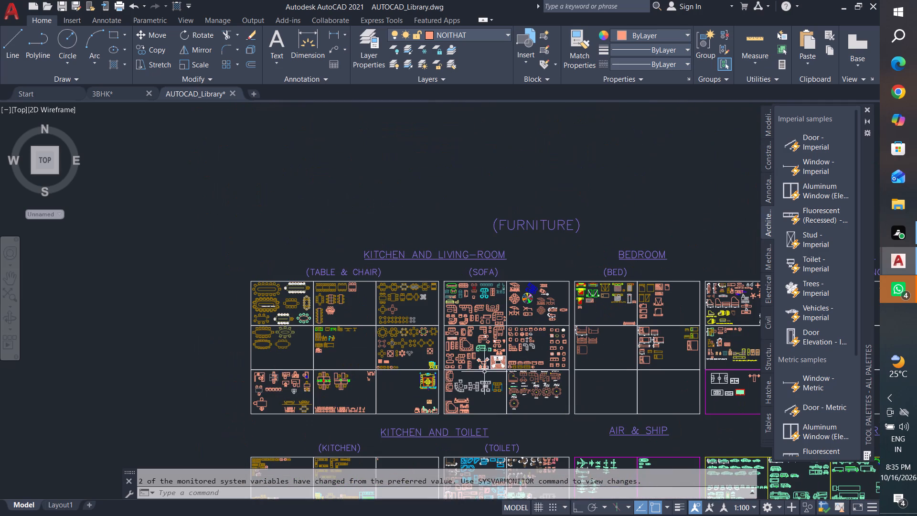
middle_click_drag(482, 372, 451, 413)
scroll(367, 340, "up", 2)
middle_click_drag(585, 364, 547, 307)
middle_click_drag(574, 364, 557, 258)
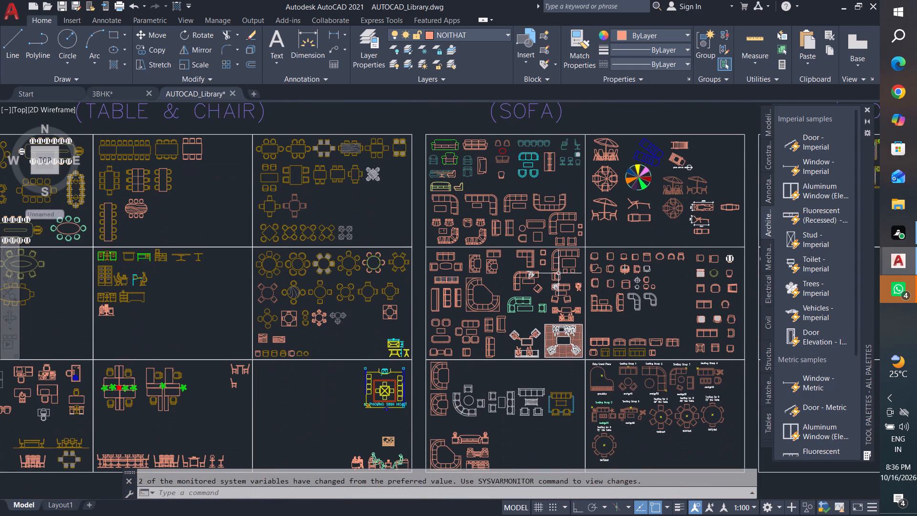
middle_click_drag(560, 278, 489, 222)
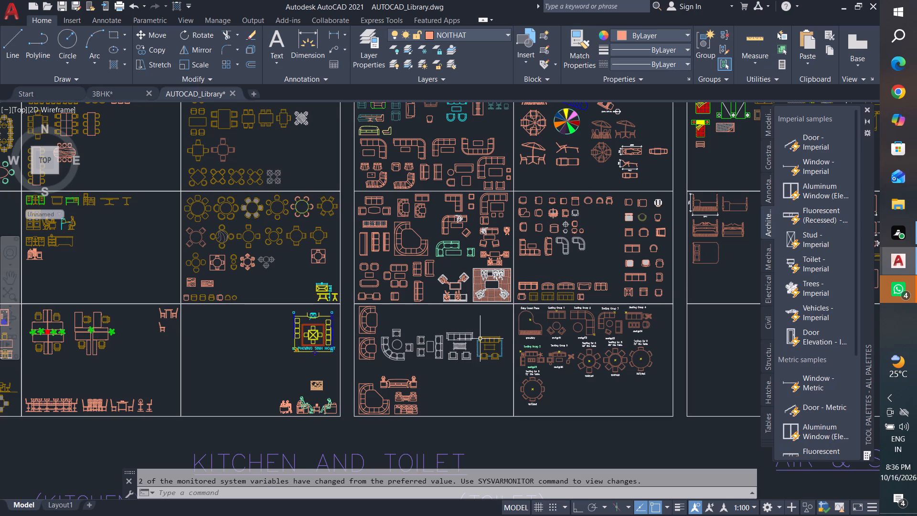
scroll(476, 346, "down", 1)
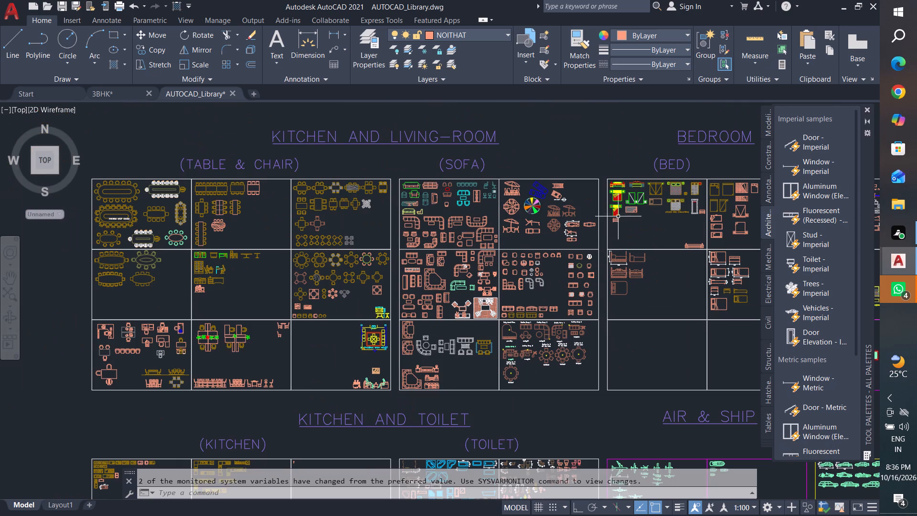
middle_click_drag(618, 216, 377, 173)
scroll(676, 158, "up", 3)
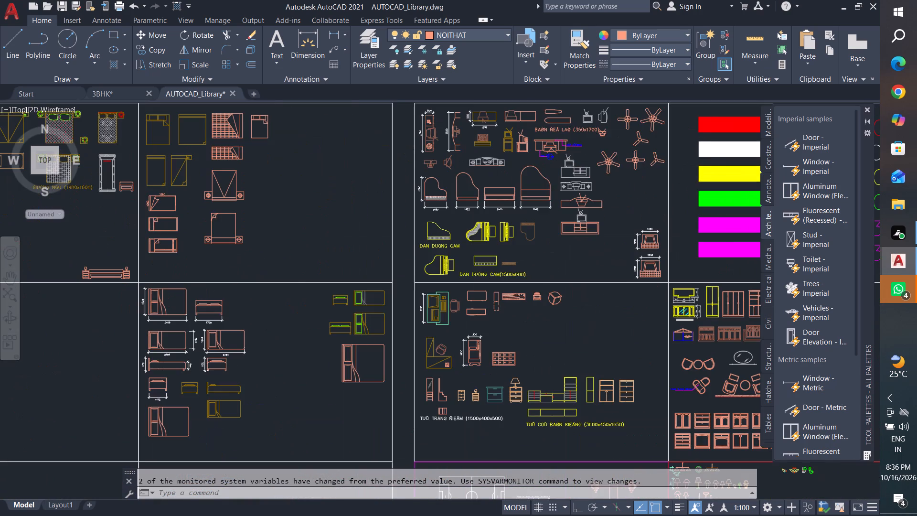
scroll(676, 156, "down", 2)
scroll(617, 248, "down", 3)
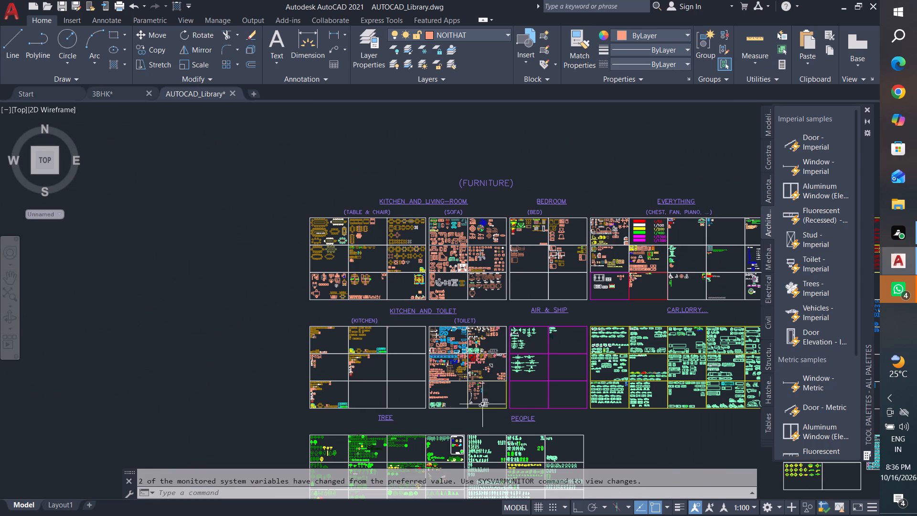
Survey the library's block categories, examining the kitchen appliances and the toilet section's wash basins and sinks.
middle_click_drag(556, 412, 377, 419)
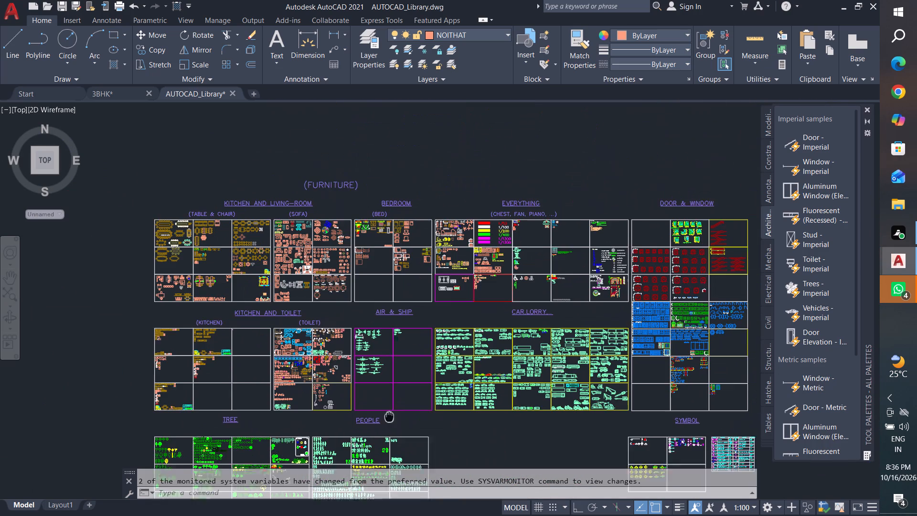
middle_click_drag(377, 419, 333, 397)
middle_click_drag(536, 425, 536, 404)
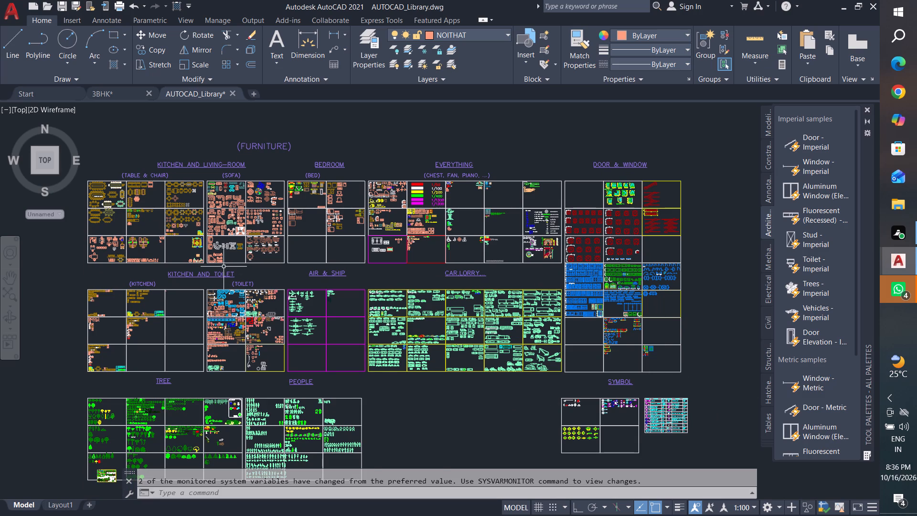
middle_click_drag(260, 283, 460, 296)
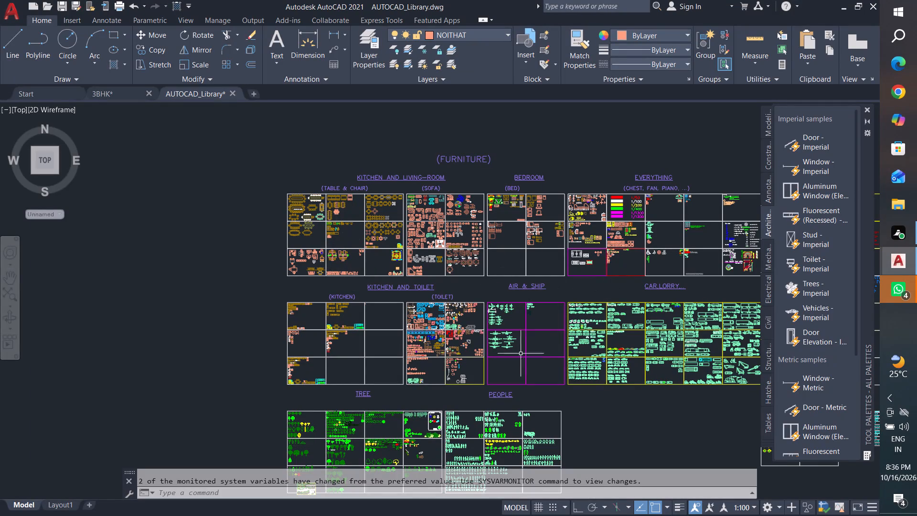
middle_click_drag(515, 379, 520, 276)
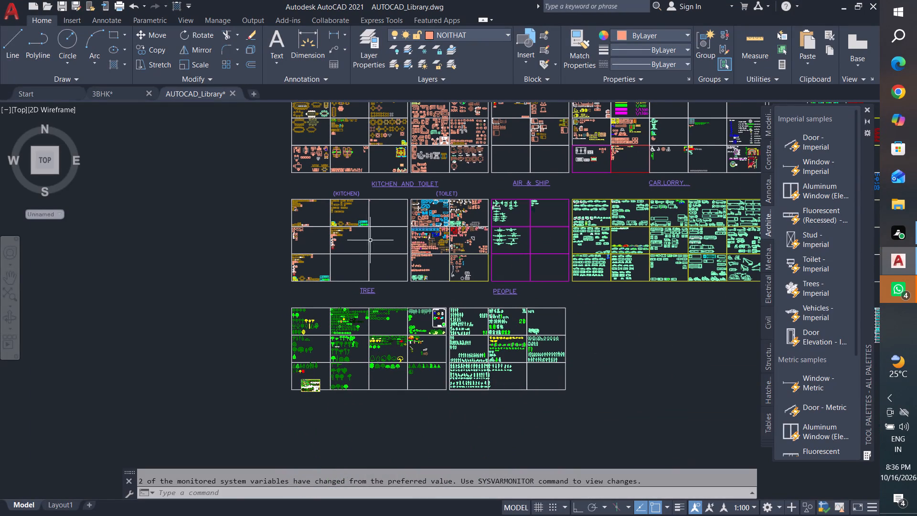
scroll(413, 194, "up", 2)
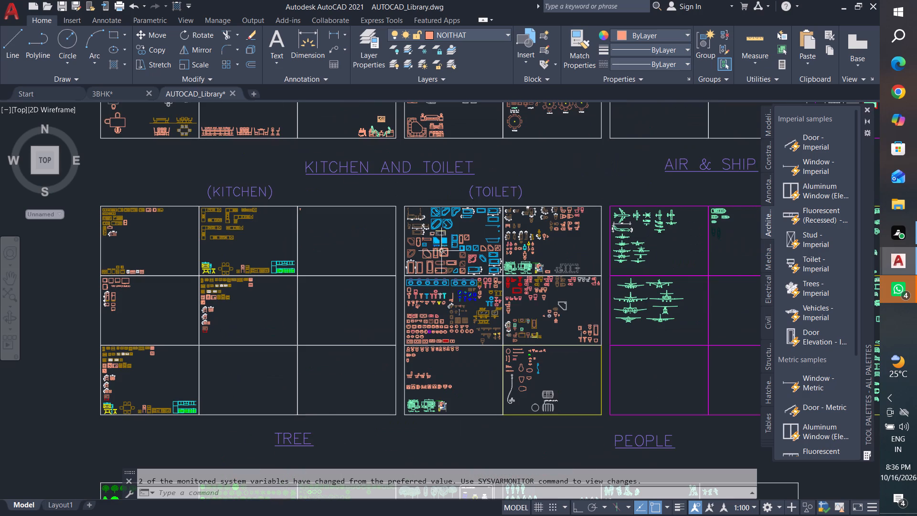
scroll(102, 201, "up", 2)
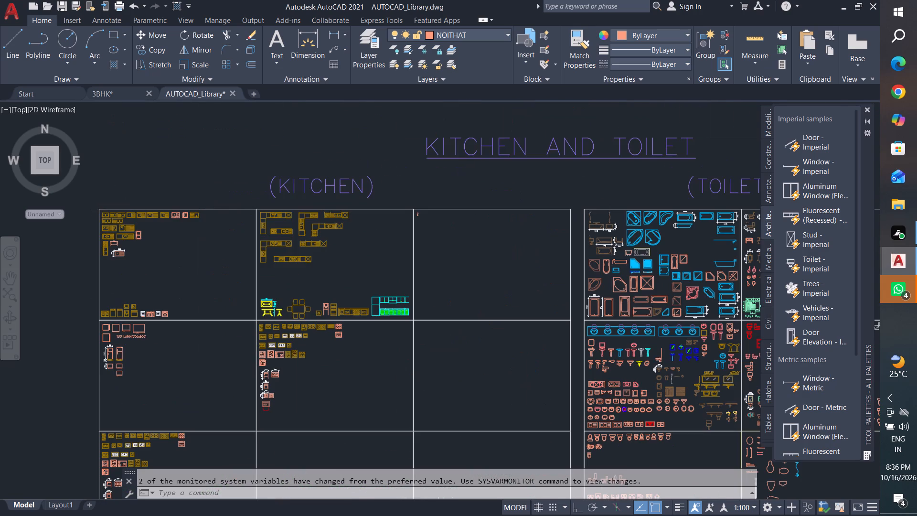
middle_click_drag(429, 440, 475, 237)
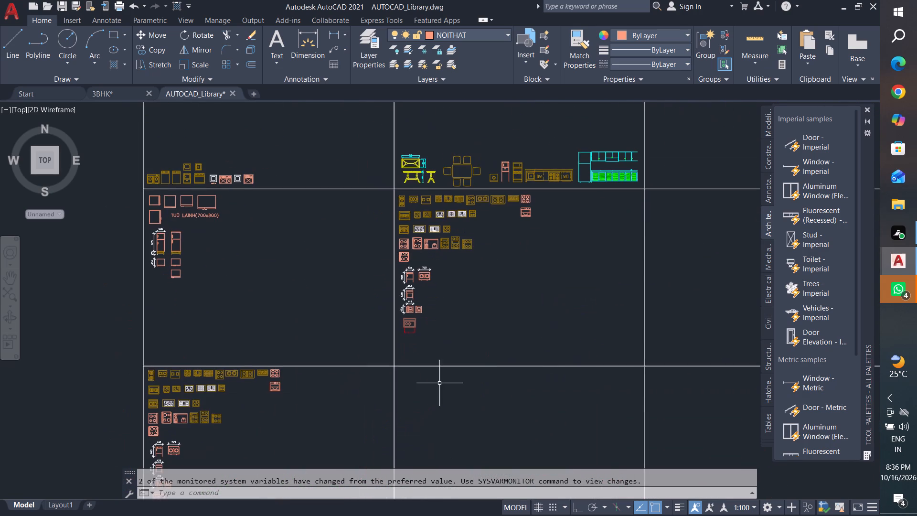
middle_click_drag(439, 383, 395, 276)
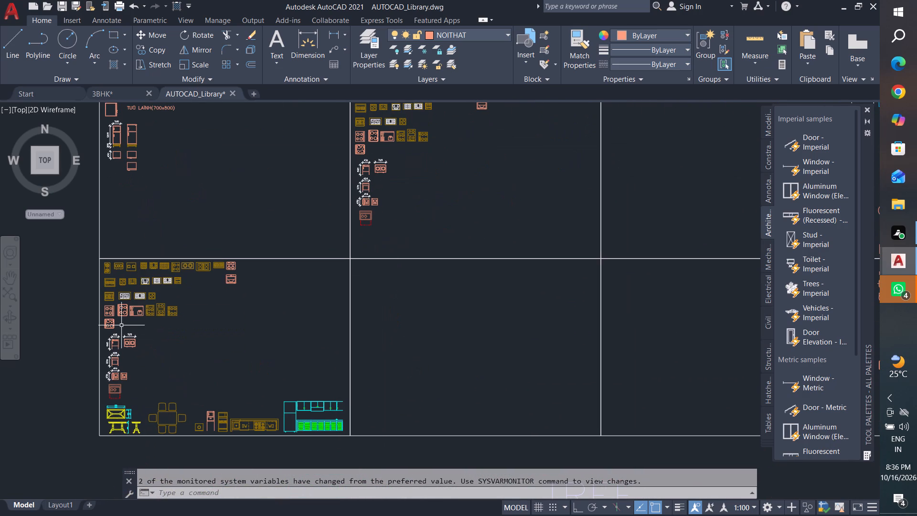
scroll(115, 290, "up", 3)
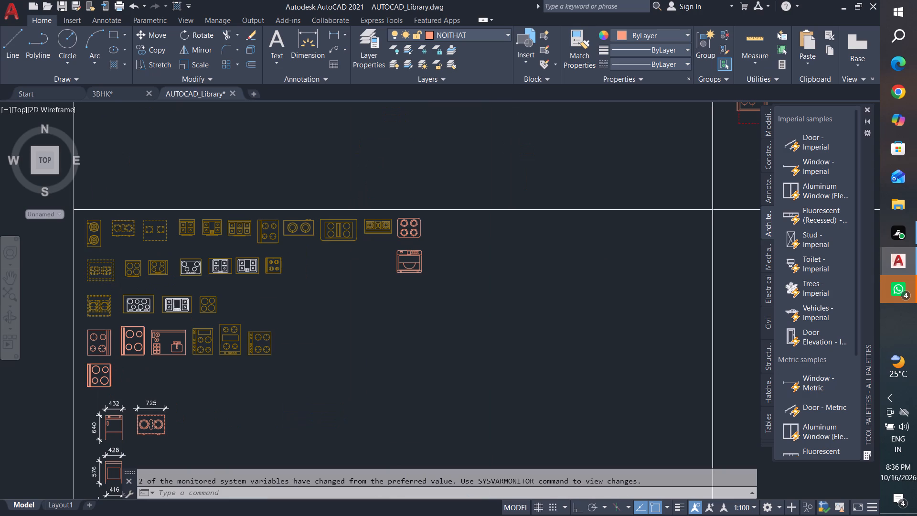
scroll(116, 289, "down", 6)
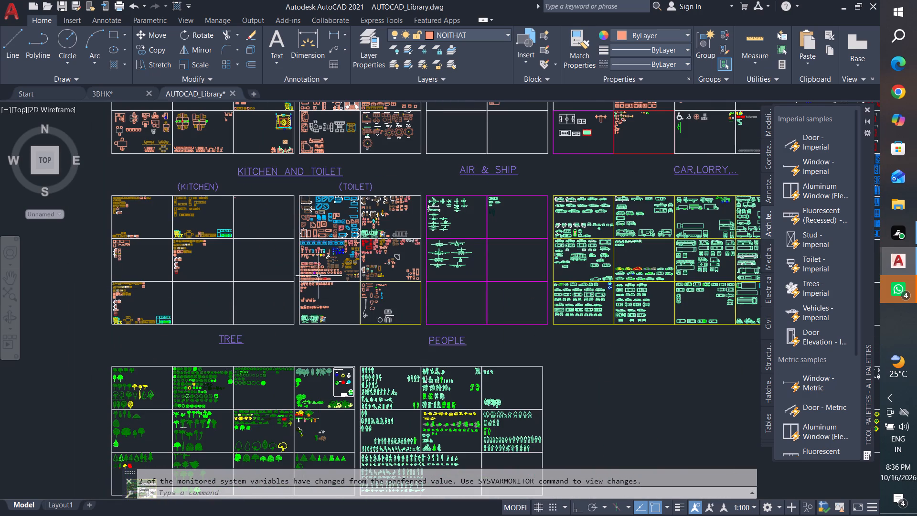
scroll(309, 279, "up", 3)
middle_click_drag(350, 295, 356, 315)
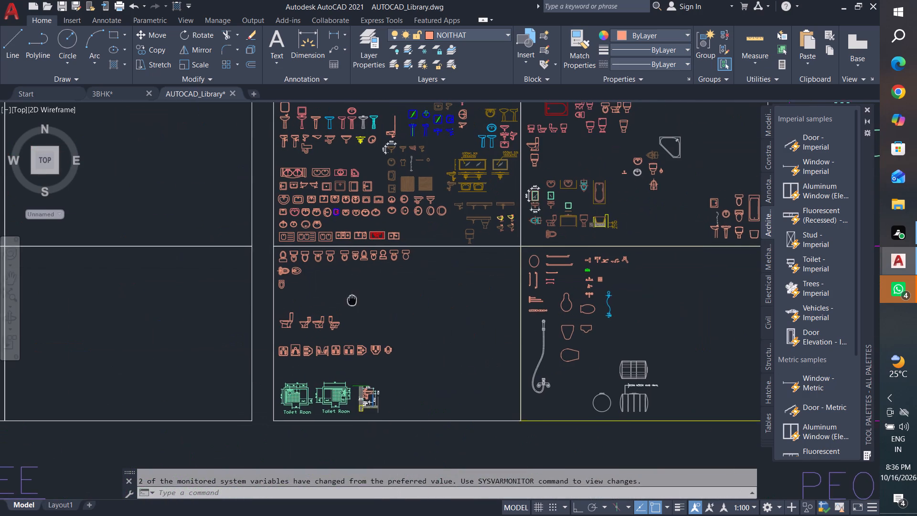
middle_click_drag(356, 315, 362, 356)
scroll(346, 258, "up", 3)
middle_click_drag(330, 306, 427, 309)
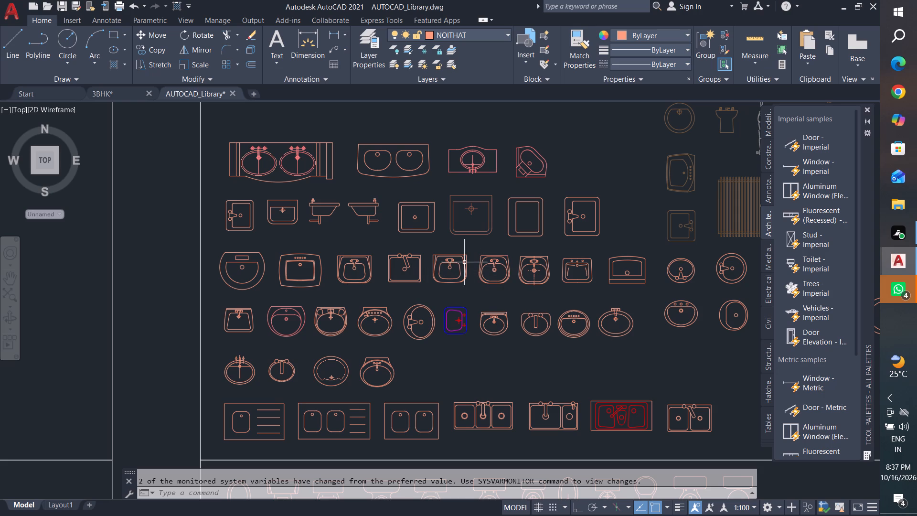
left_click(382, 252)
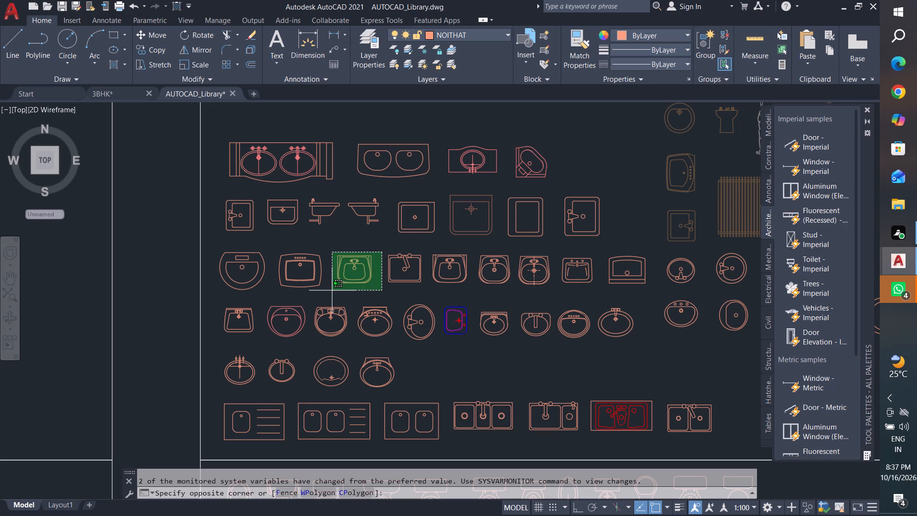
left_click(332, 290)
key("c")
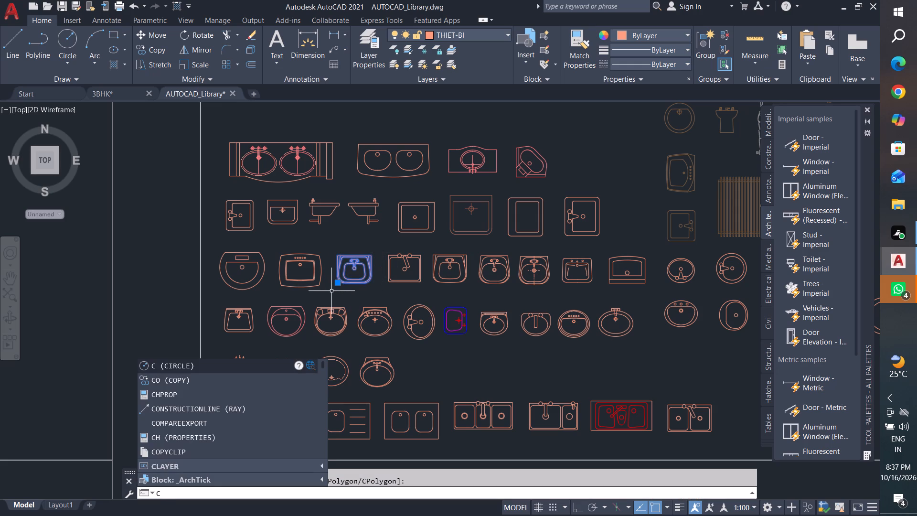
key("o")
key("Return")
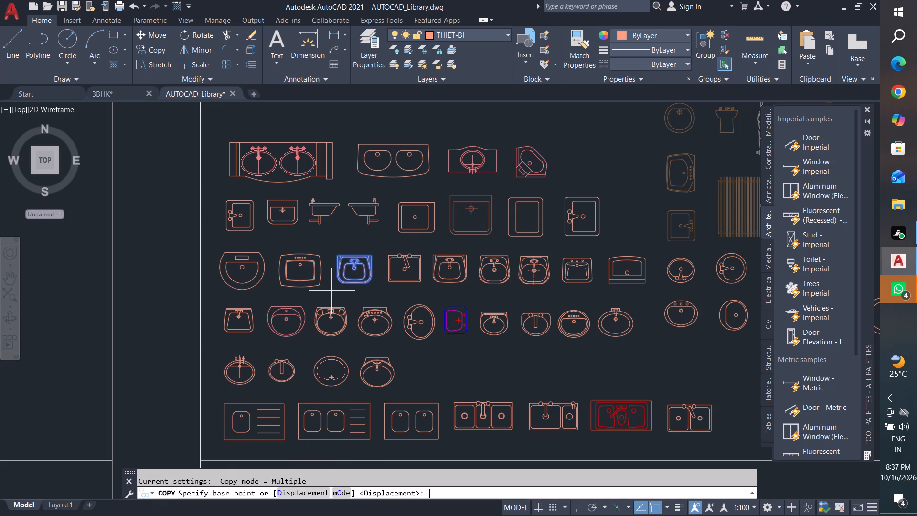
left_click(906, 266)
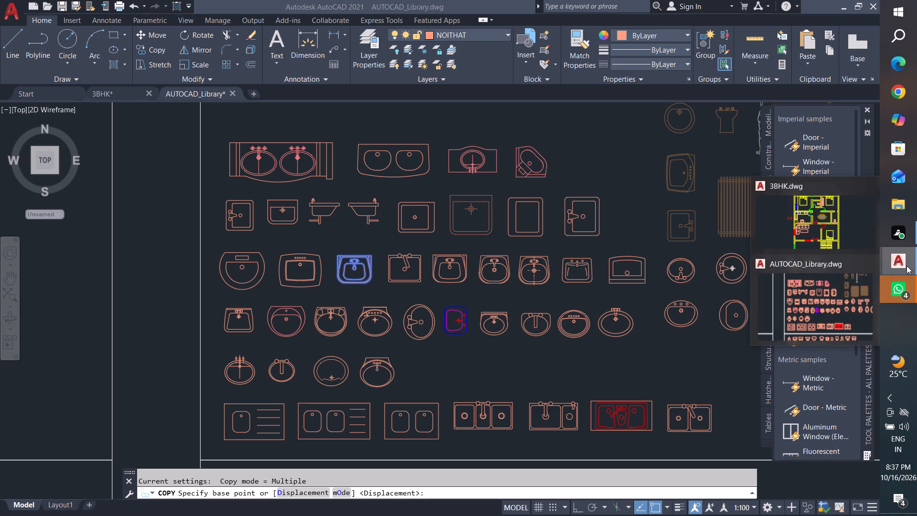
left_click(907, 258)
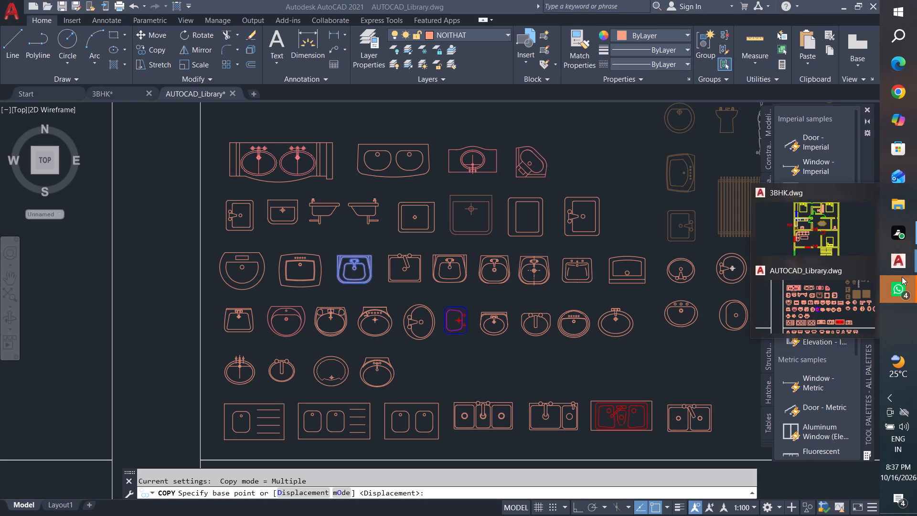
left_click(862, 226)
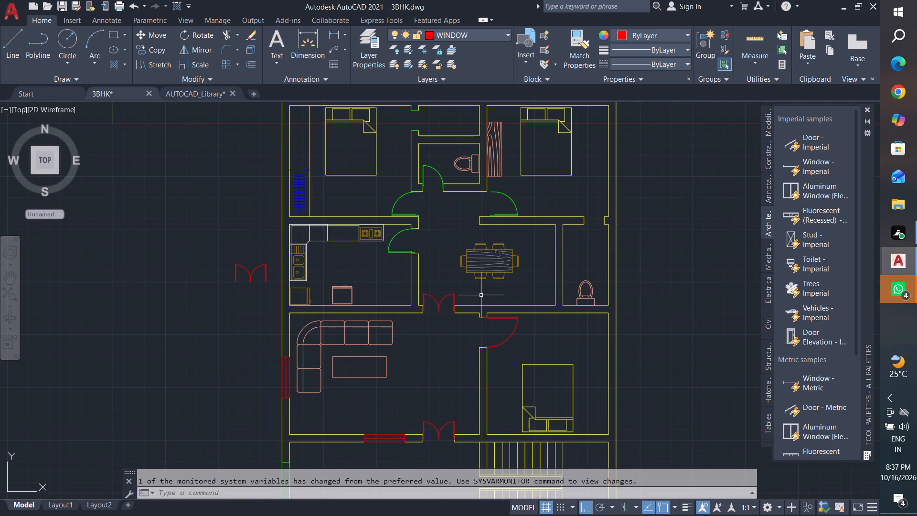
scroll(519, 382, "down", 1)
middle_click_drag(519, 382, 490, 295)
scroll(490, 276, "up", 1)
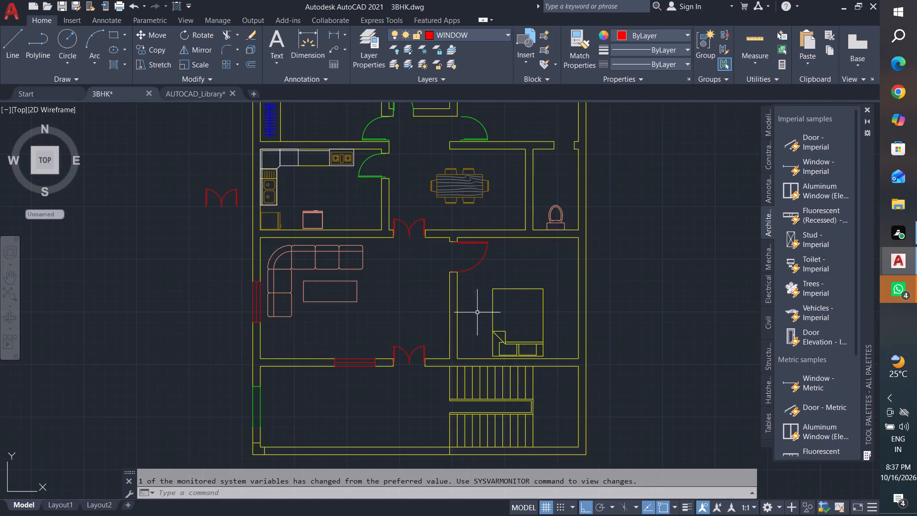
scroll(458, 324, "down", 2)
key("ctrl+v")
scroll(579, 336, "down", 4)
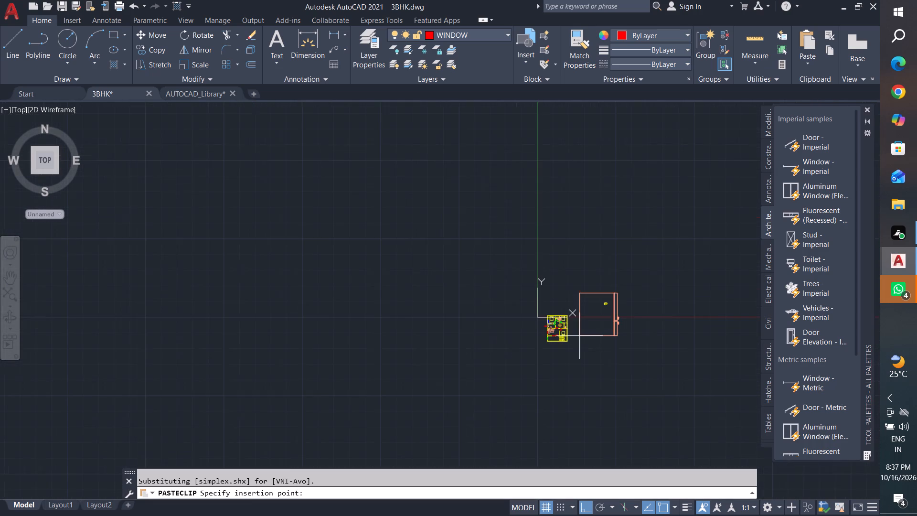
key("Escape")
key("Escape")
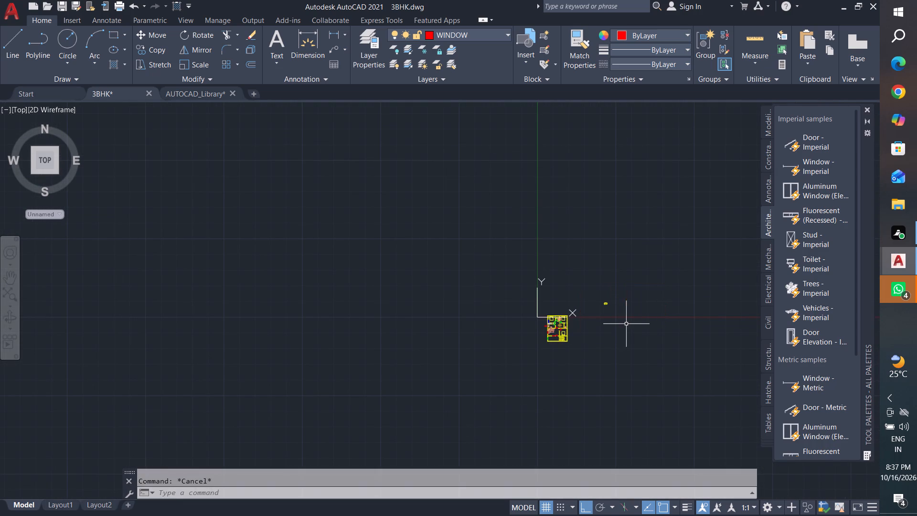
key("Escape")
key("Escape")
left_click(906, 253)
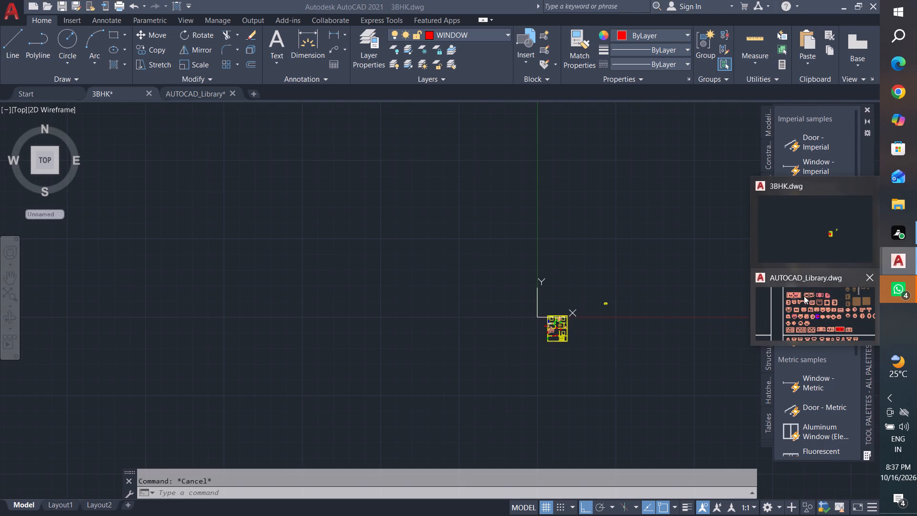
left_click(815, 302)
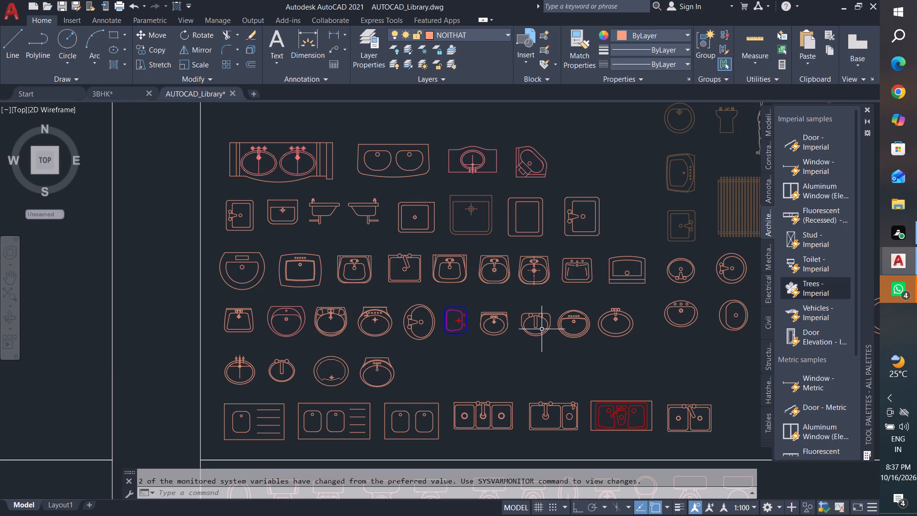
Copy the fifth washbasin in the third row of the library's basin blocks to the clipboard.
left_click(473, 249)
left_click(428, 295)
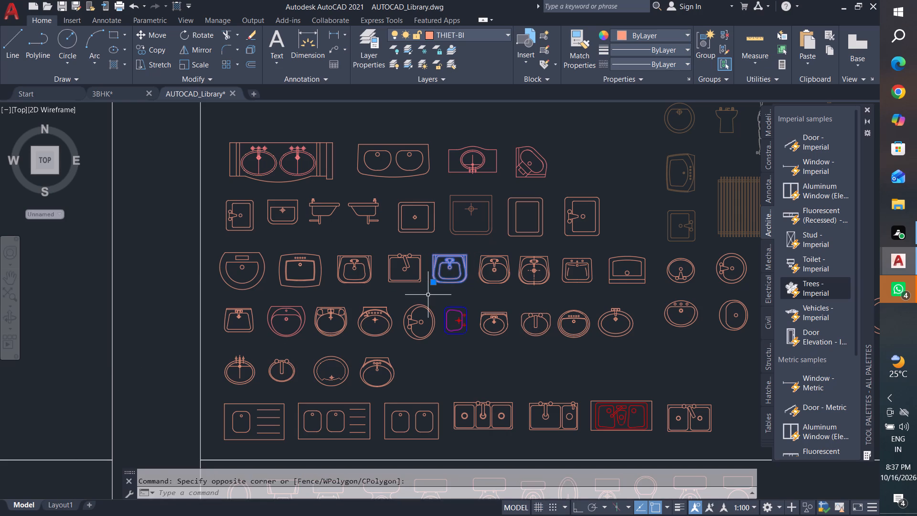
key("ctrl+c")
left_click(428, 295, "ctrl")
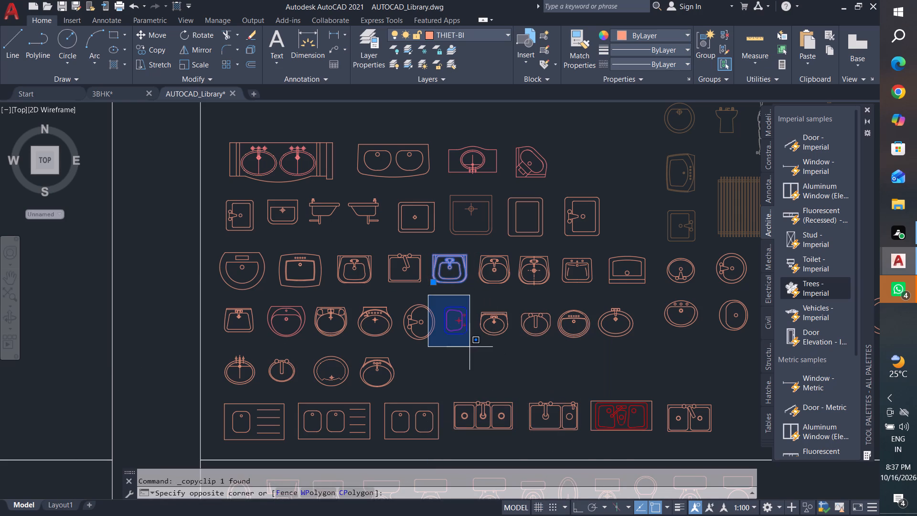
left_click(473, 249)
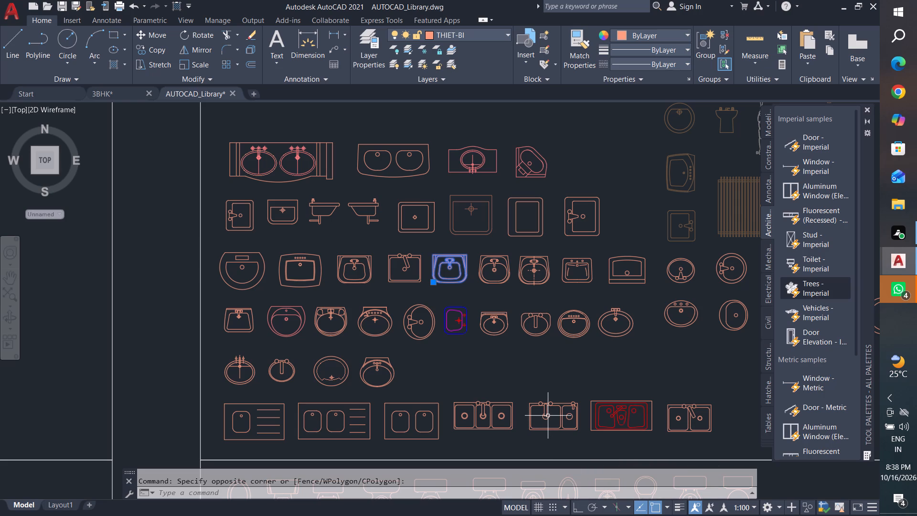
key("ctrl+c")
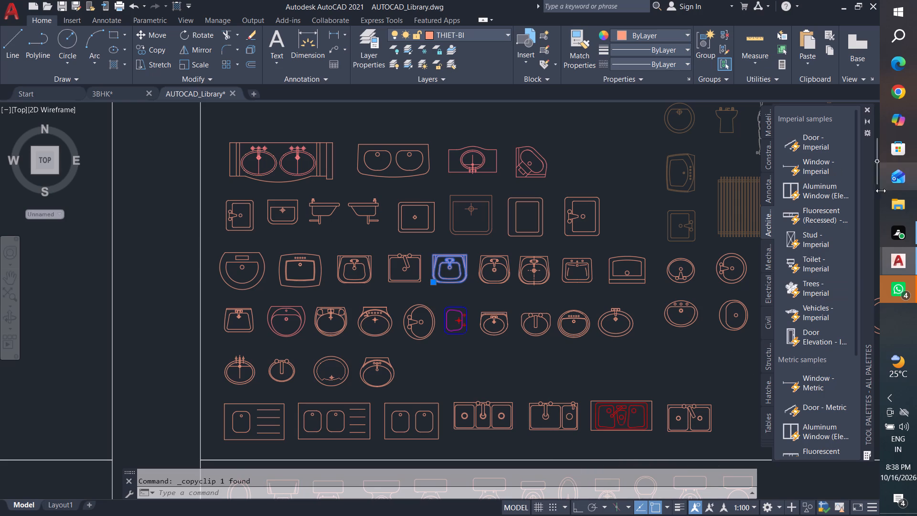
Switch to the 3BHK drawing and paste the copied washbasin in the empty area beside the floor plan.
left_click(906, 261)
left_click(797, 217)
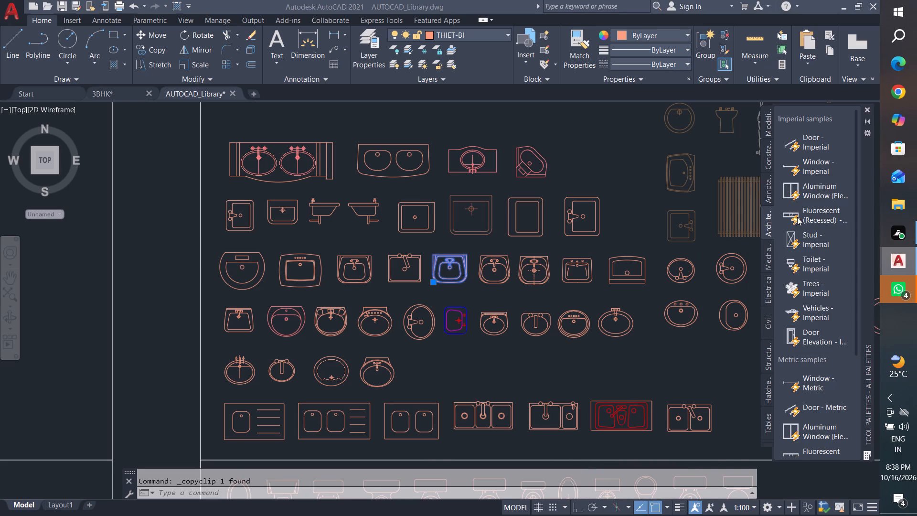
scroll(555, 312, "up", 3)
middle_click_drag(602, 363, 489, 167)
middle_click_drag(519, 213, 528, 303)
scroll(537, 300, "up", 2)
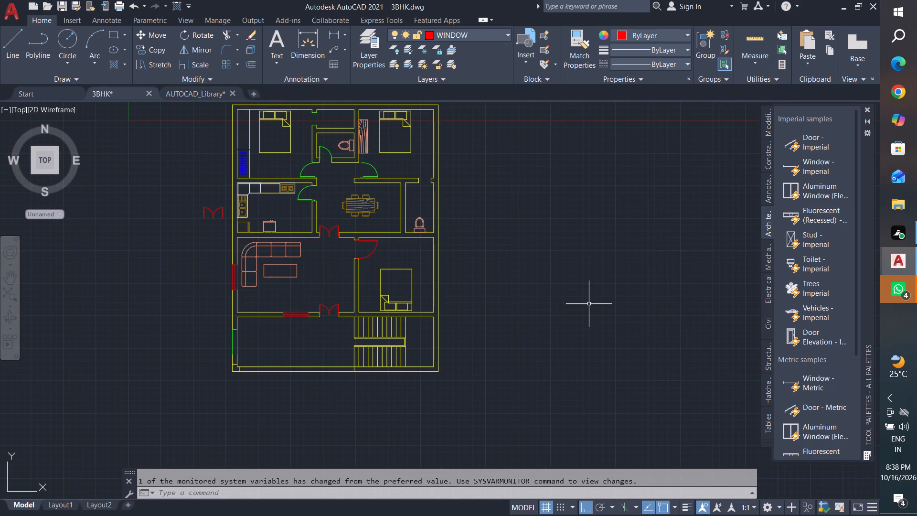
left_click(589, 304, "ctrl")
key("ctrl+v")
left_click(589, 304, "ctrl")
scroll(521, 325, "down", 3)
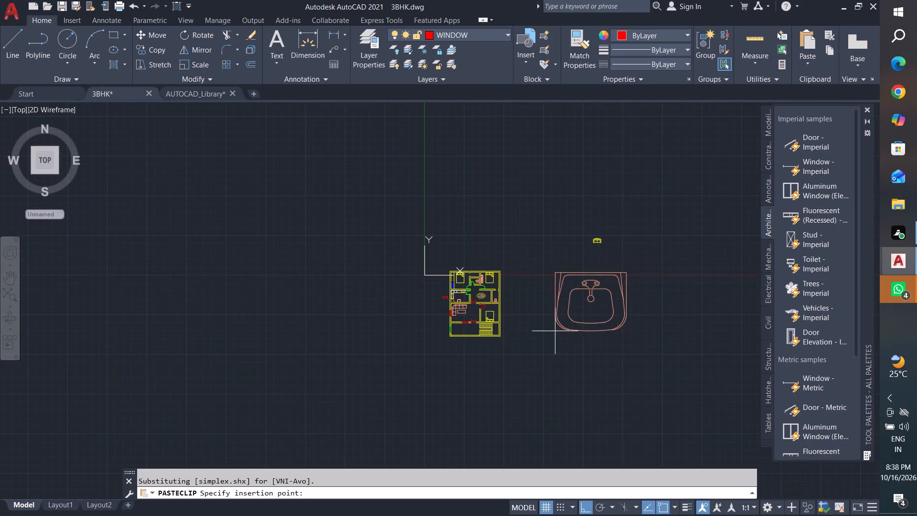
left_click(608, 347)
key("Escape")
key("Escape")
key("Escape")
key("Escape")
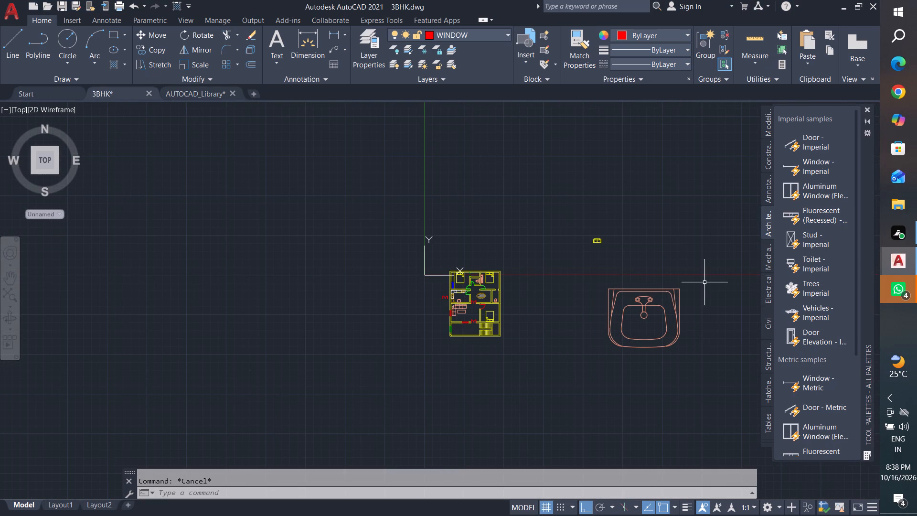
Rotate the pasted washbasin 90° counterclockwise about its upper-left corner so its taps face the floor plan.
left_click(705, 272)
left_click(590, 362)
type("ro")
key("Return")
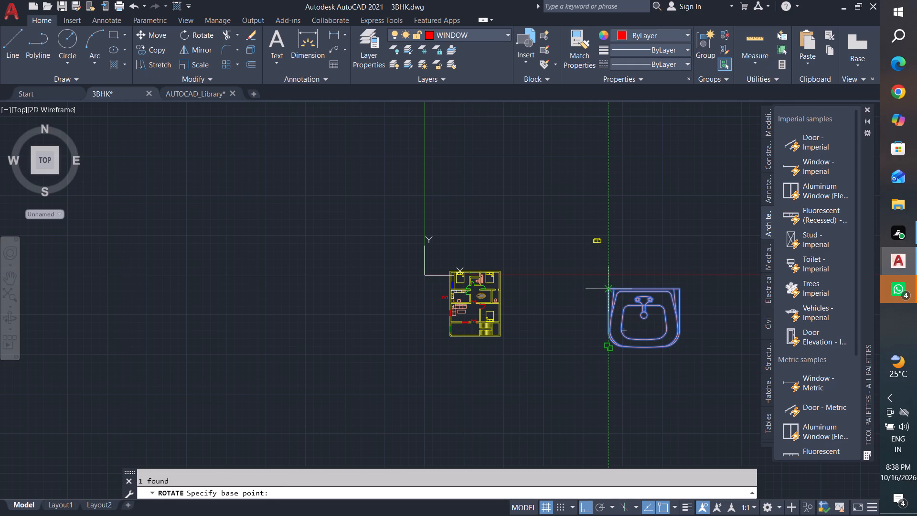
left_click(607, 289)
left_click(623, 226)
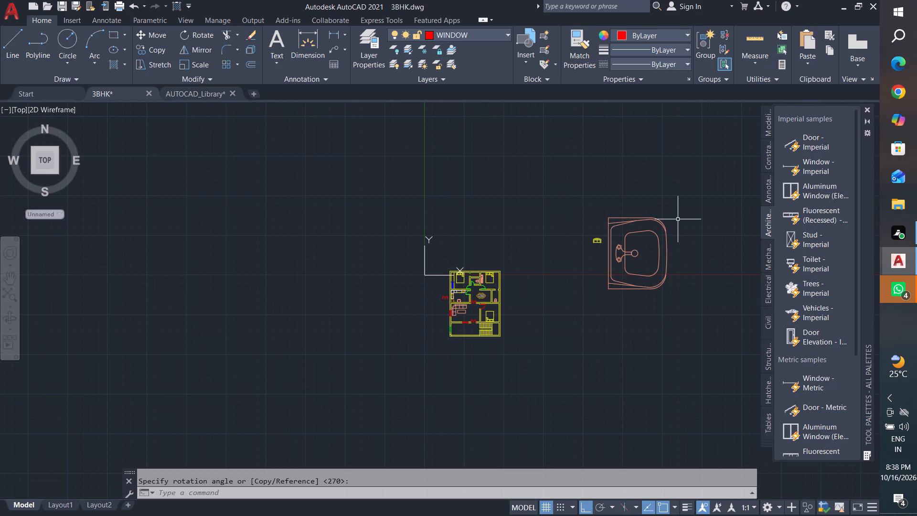
key("Escape")
key("Escape")
key("Escape")
Turn Ortho off and move the rotated washbasin by its lower-left corner closer to the floor plan.
left_click(682, 200)
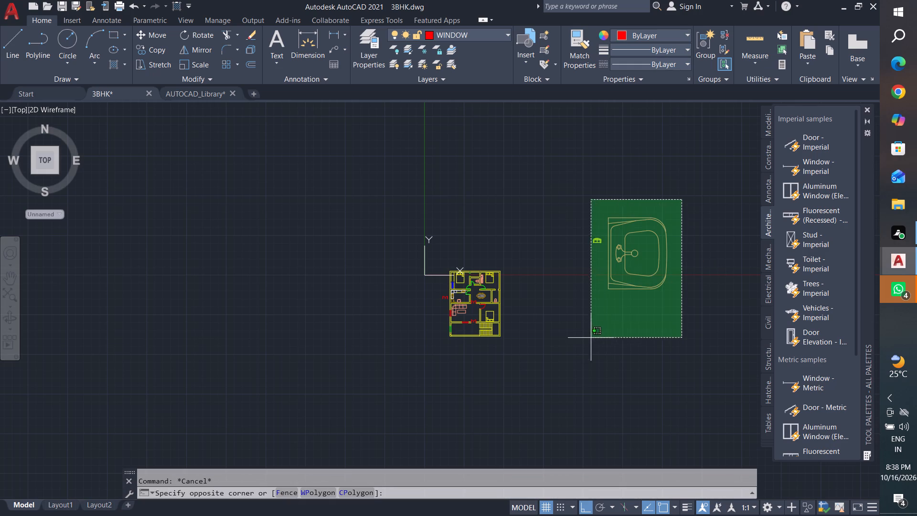
left_click(604, 331)
key("m")
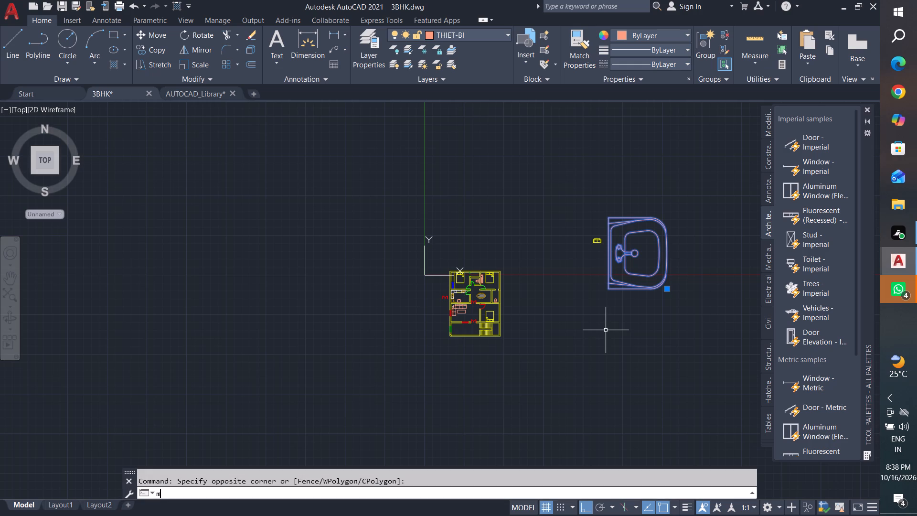
key("Return")
left_click(608, 289)
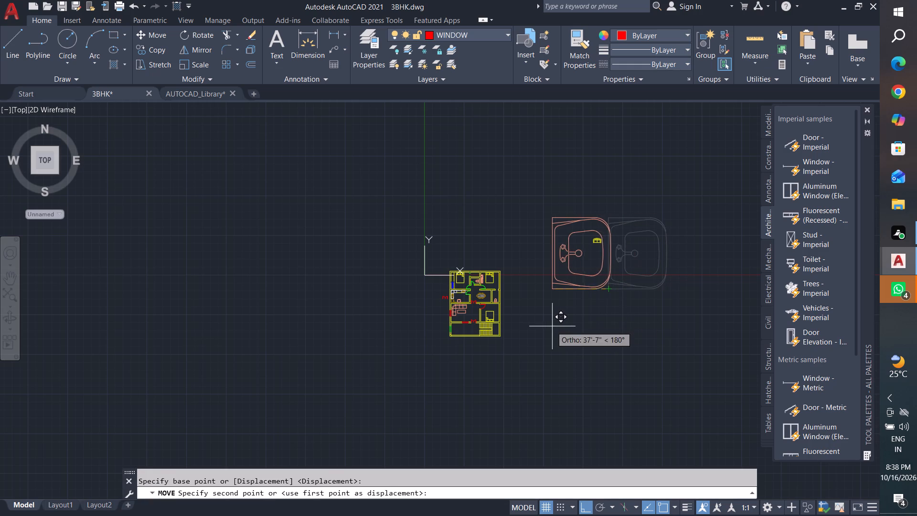
left_click(587, 510)
scroll(534, 326, "up", 1)
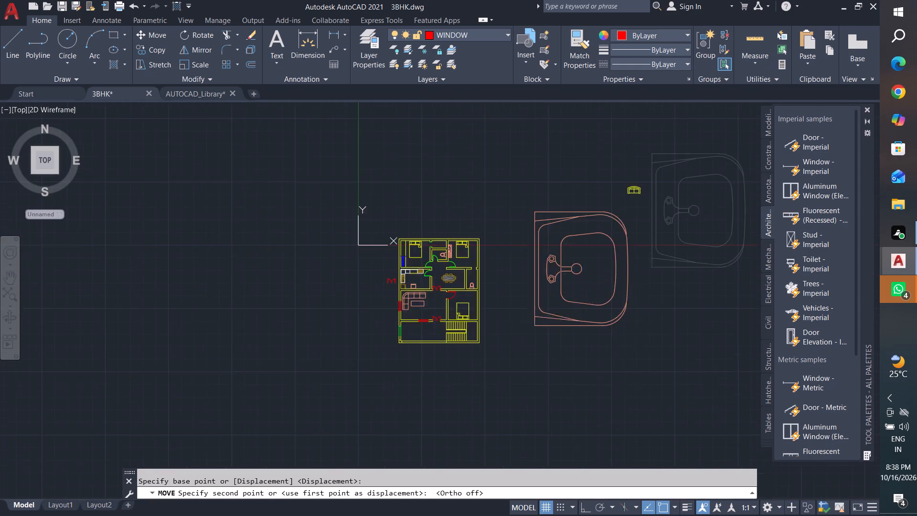
scroll(534, 326, "up", 1)
left_click(517, 318)
key("Escape")
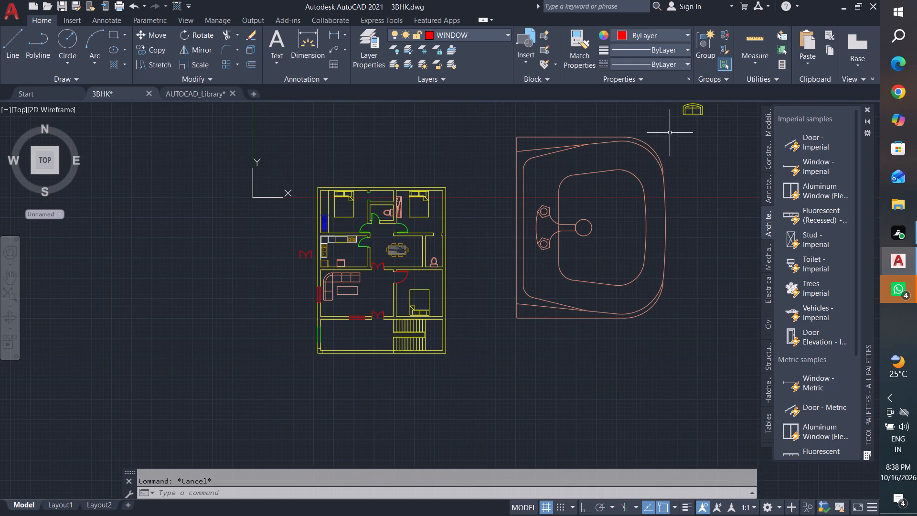
key("Escape")
key("Escape")
Scale the oversized washbasin down about its upper-left corner to a size that suits the plan's bathroom.
left_click(674, 130)
left_click(496, 348)
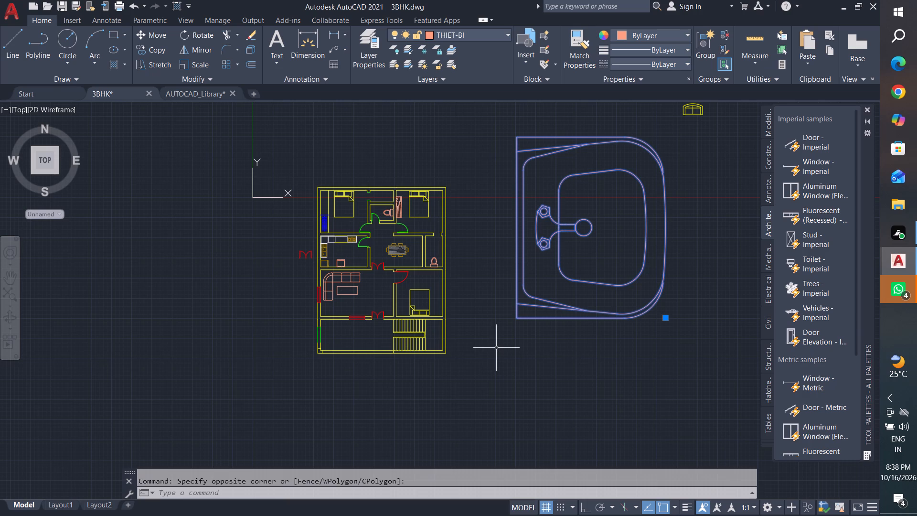
type("sc")
key("Return")
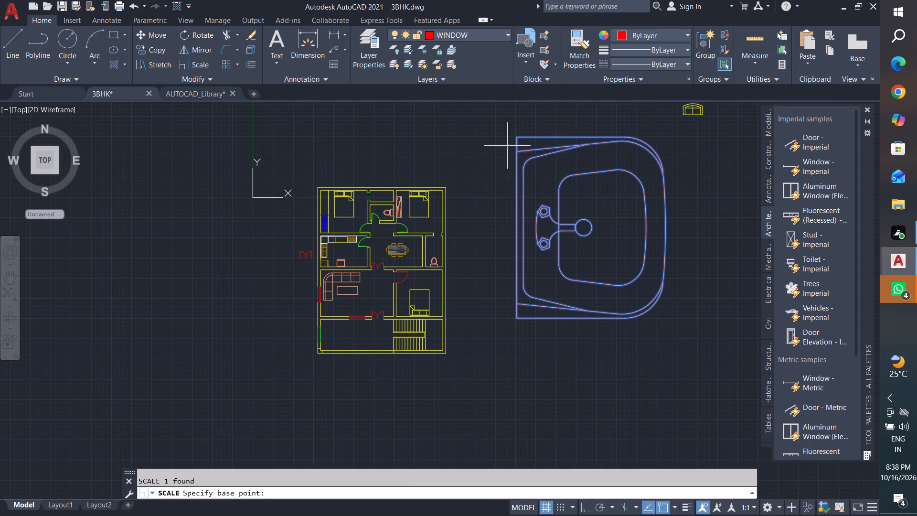
left_click(515, 139)
scroll(525, 158, "up", 1)
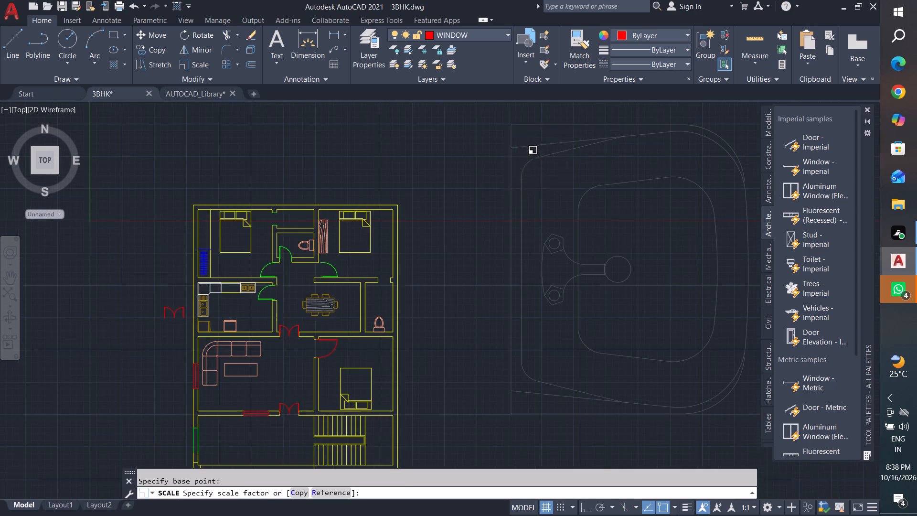
middle_click_drag(525, 158, 554, 228)
scroll(546, 206, "up", 2)
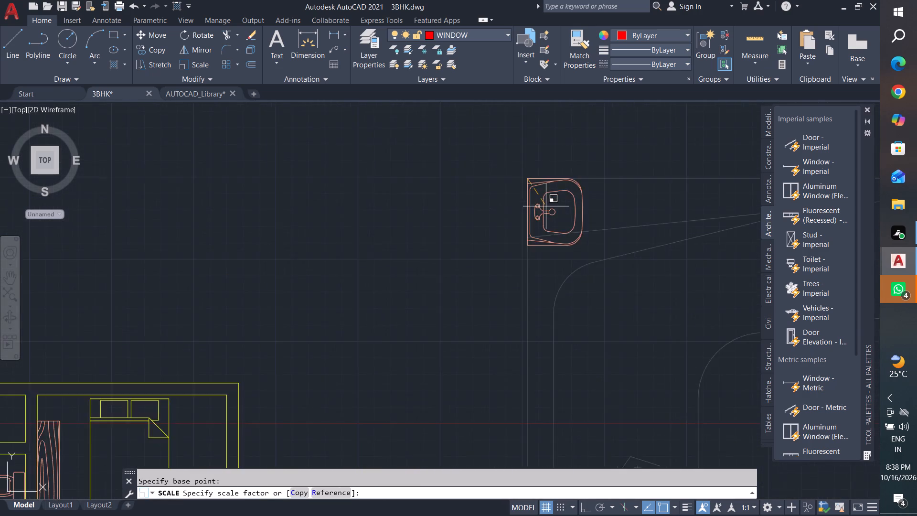
scroll(546, 206, "up", 2)
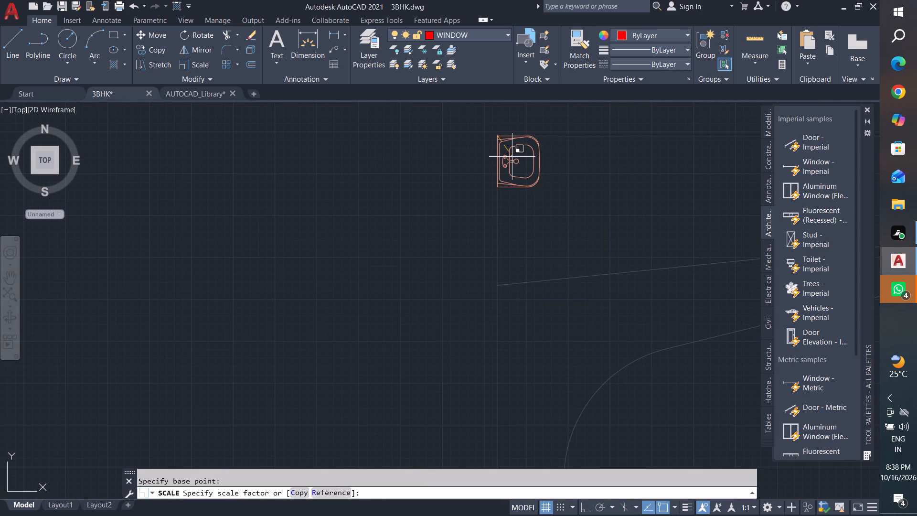
left_click(512, 157)
key("Escape")
key("Escape")
key("Escape")
Move the washbasin by its lower-left corner into the toilet room, near the wall shared with the dining area, above the toilet.
left_click(564, 118)
left_click(491, 228)
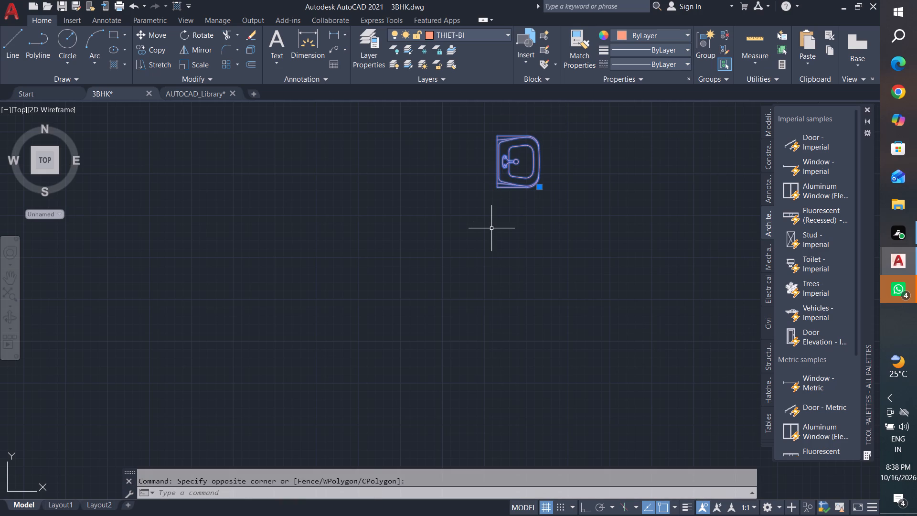
key("m")
key("Return")
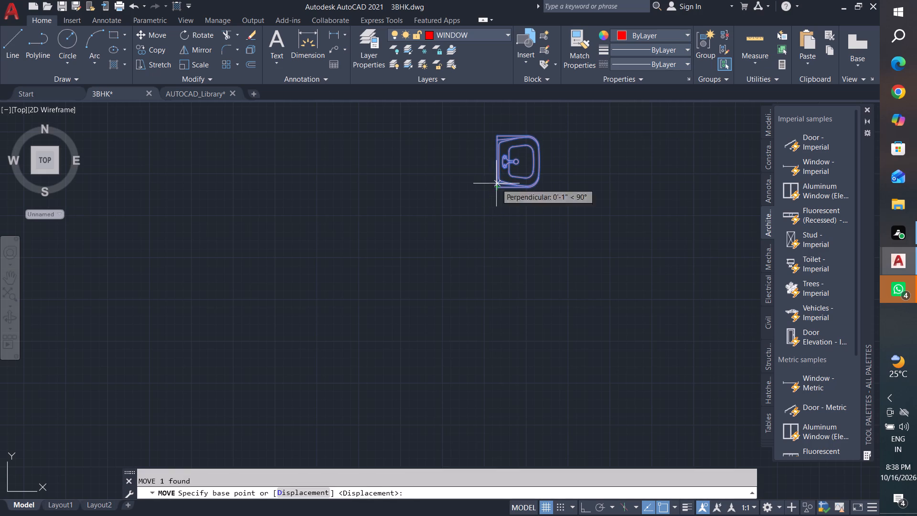
left_click(496, 186)
scroll(636, 186, "down", 5)
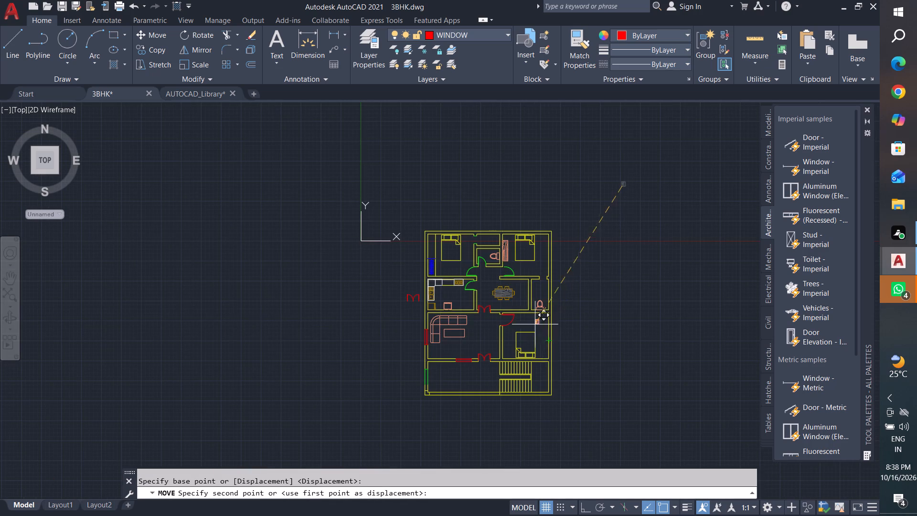
scroll(522, 309, "up", 3)
scroll(553, 263, "up", 3)
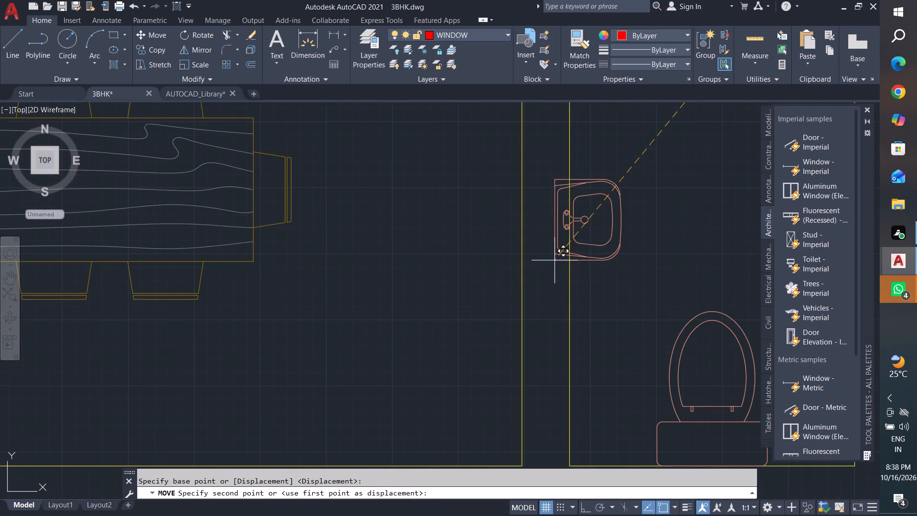
scroll(535, 309, "down", 3)
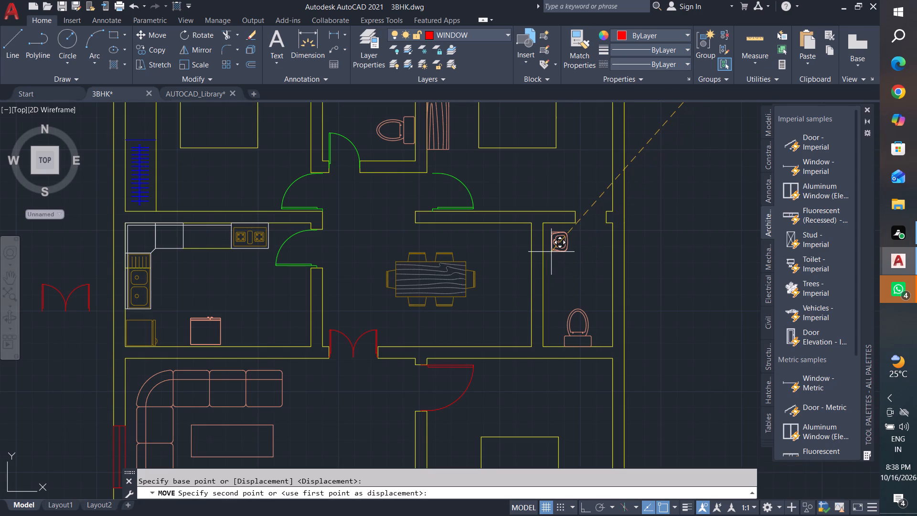
left_click(551, 258)
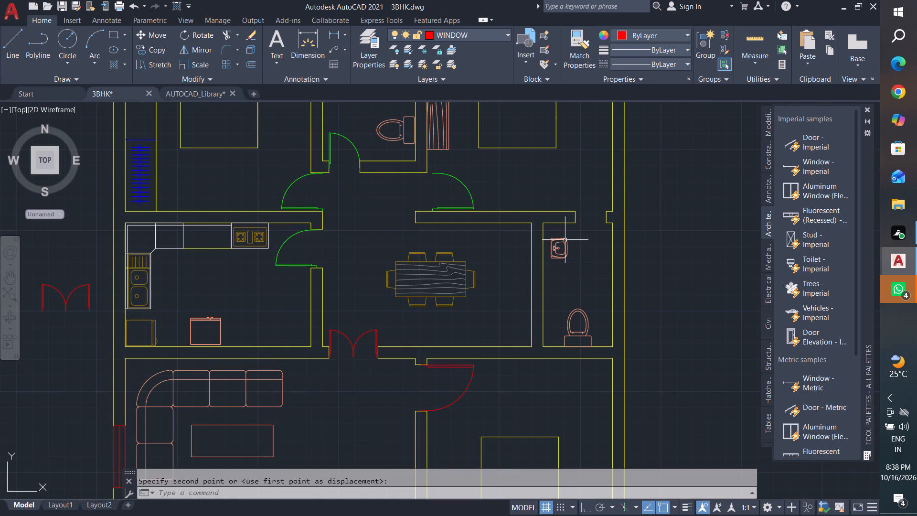
Scale the washbasin up by roughly a third about its upper-left corner.
scroll(565, 240, "up", 2)
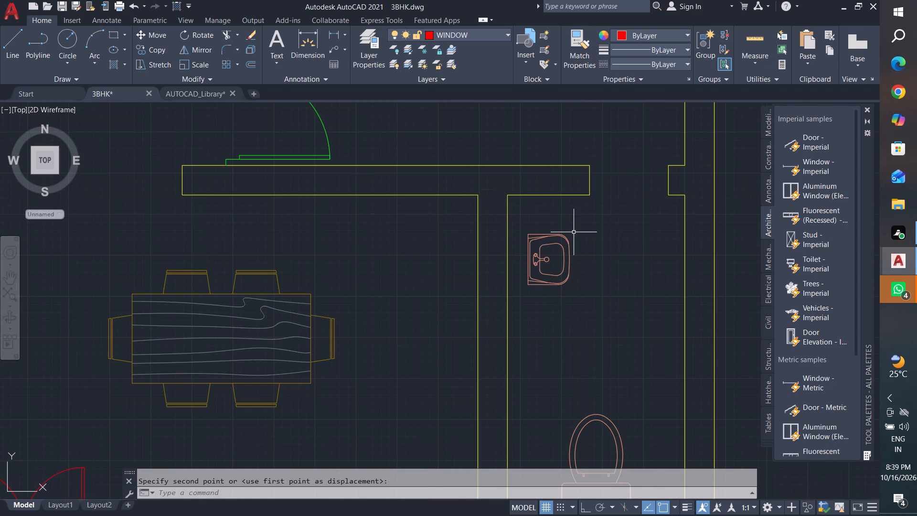
left_click(574, 225)
left_click(519, 319)
type("sc")
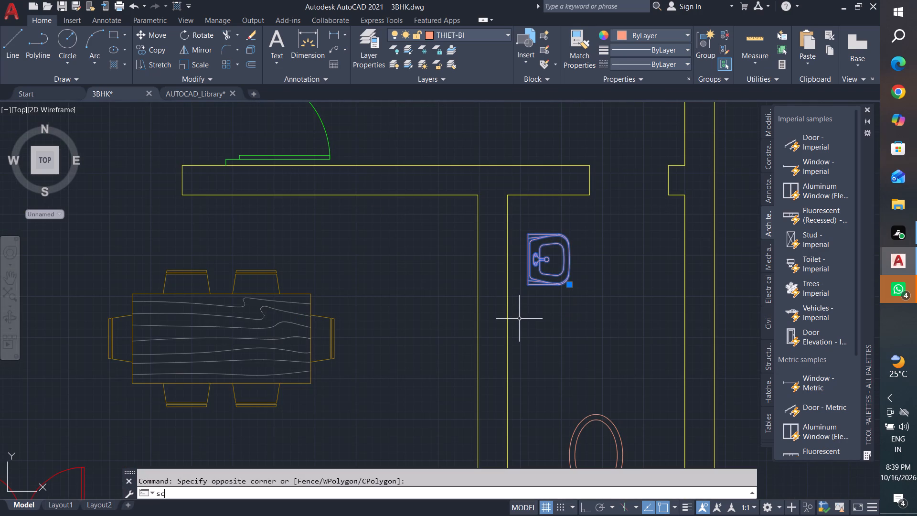
key("Return")
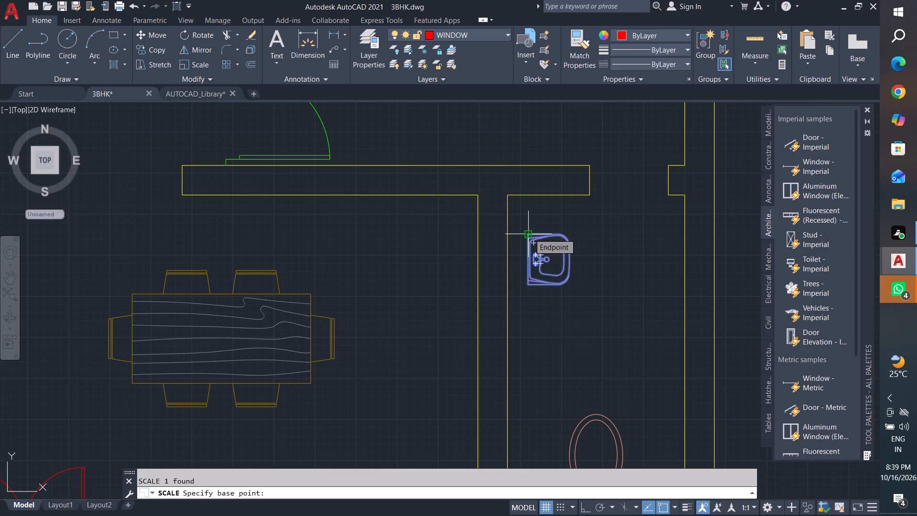
left_click(529, 234)
left_click(552, 267)
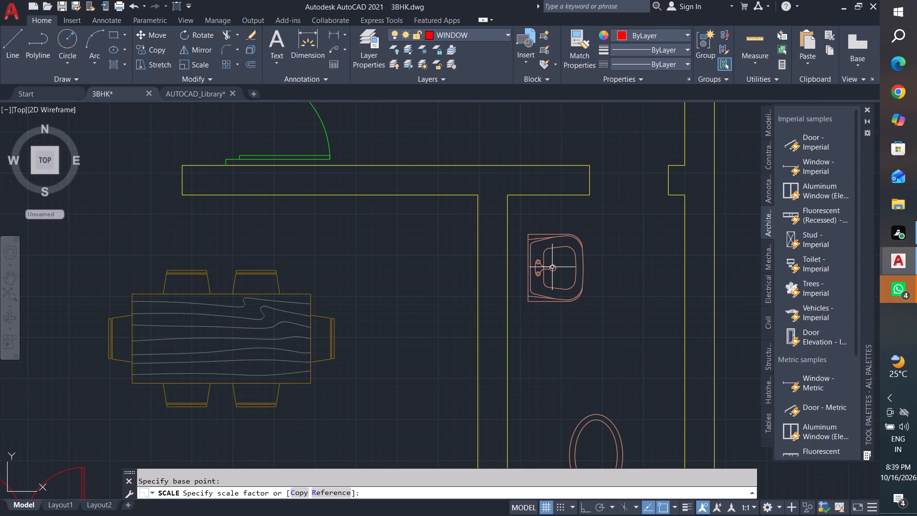
Move the washbasin by the midpoint of its back edge so it sits flush against the toilet room's left wall.
left_click(593, 226)
left_click(521, 321)
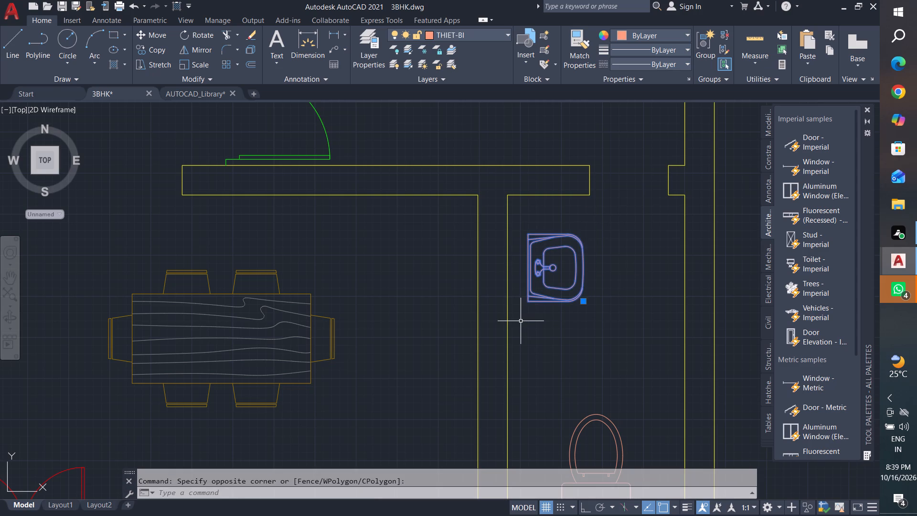
key("m")
key("Return")
scroll(530, 279, "up", 1)
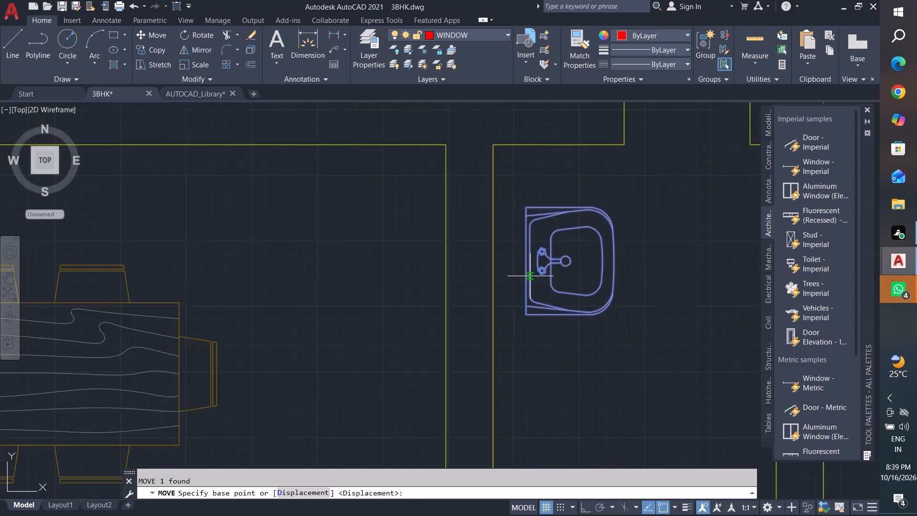
scroll(530, 276, "up", 2)
left_click(521, 236)
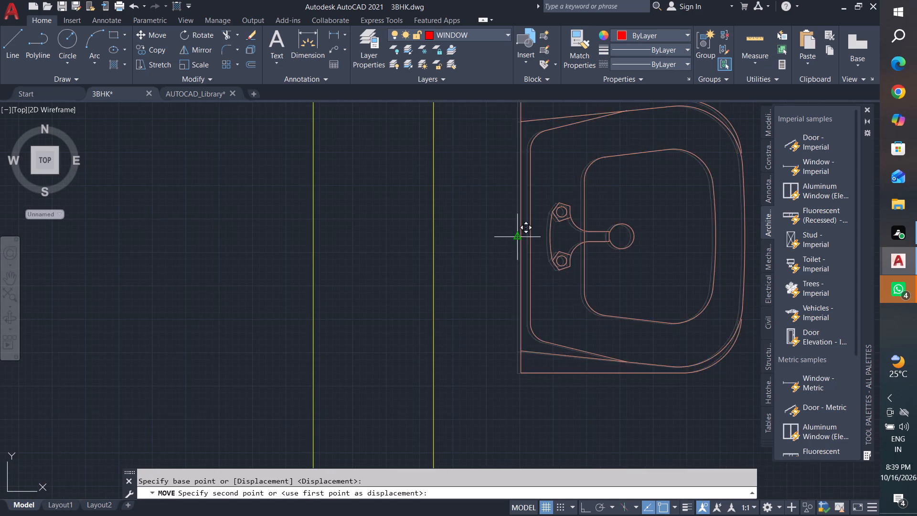
left_click(438, 258)
Slide the washbasin a short distance down along the wall, away from the room's upper corner, keeping its back flush.
scroll(498, 302, "down", 6)
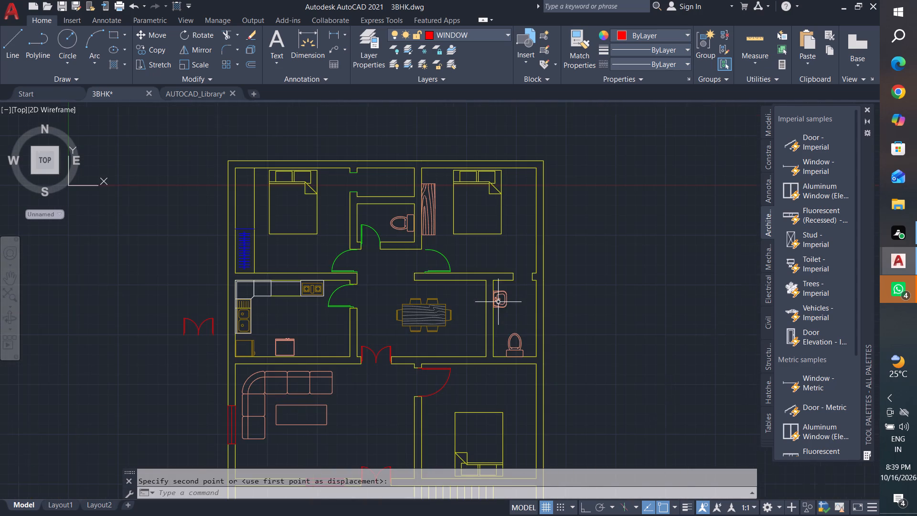
scroll(516, 308, "up", 3)
left_click(503, 224)
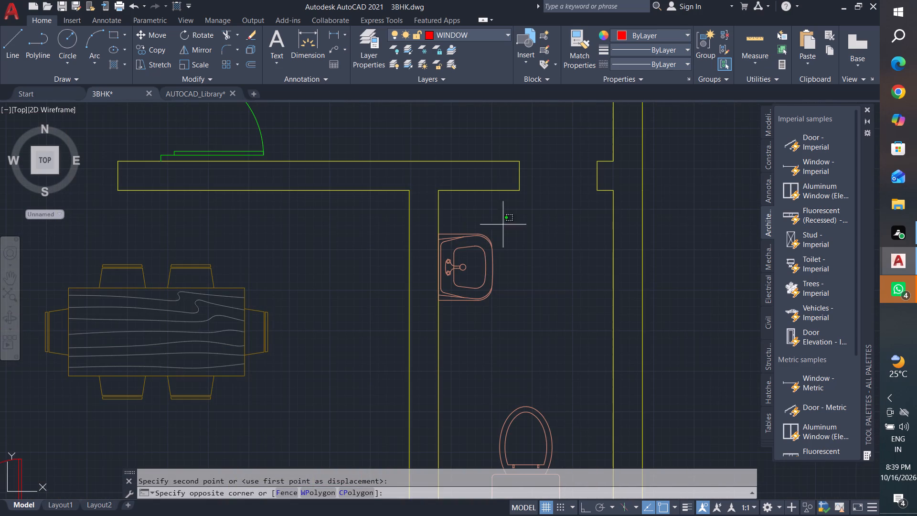
left_click(448, 322)
key("m")
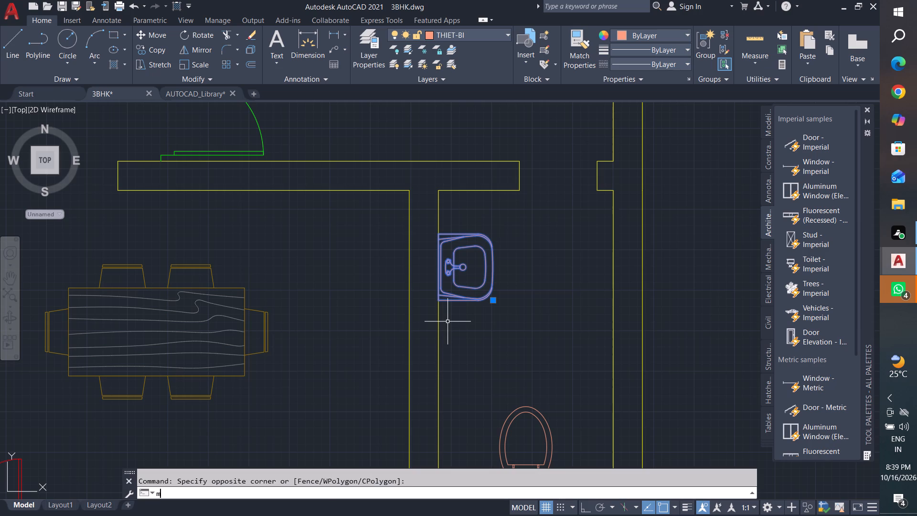
key("Return")
left_click(437, 268)
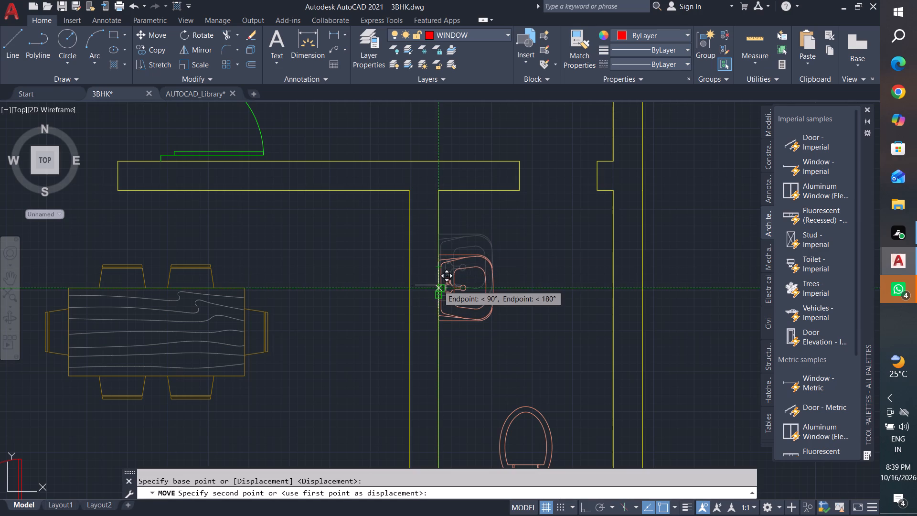
left_click(438, 285)
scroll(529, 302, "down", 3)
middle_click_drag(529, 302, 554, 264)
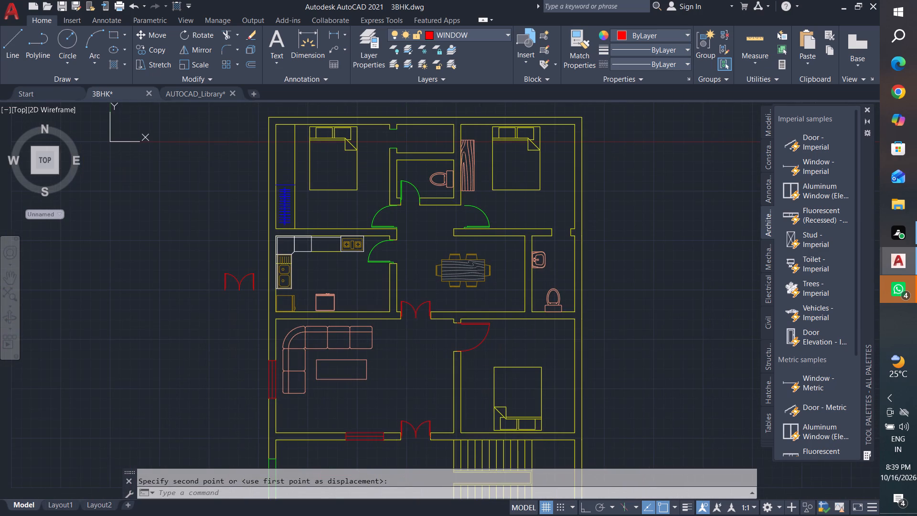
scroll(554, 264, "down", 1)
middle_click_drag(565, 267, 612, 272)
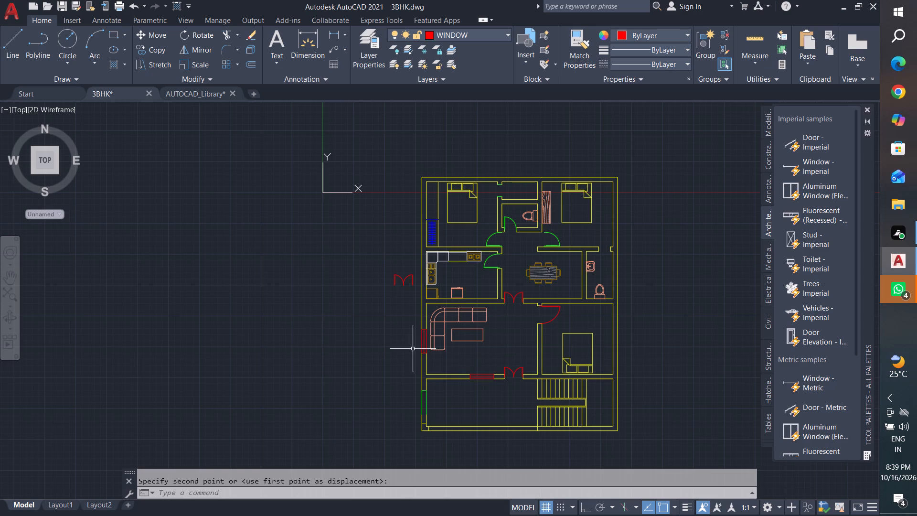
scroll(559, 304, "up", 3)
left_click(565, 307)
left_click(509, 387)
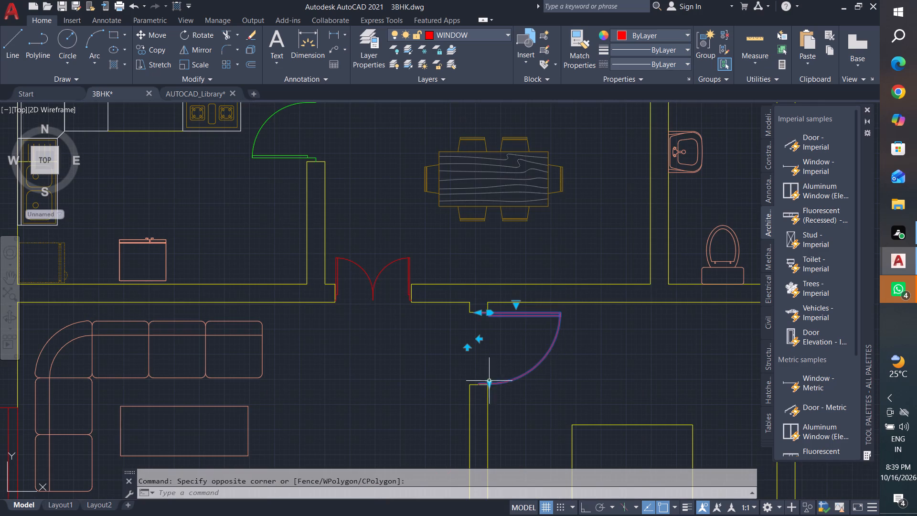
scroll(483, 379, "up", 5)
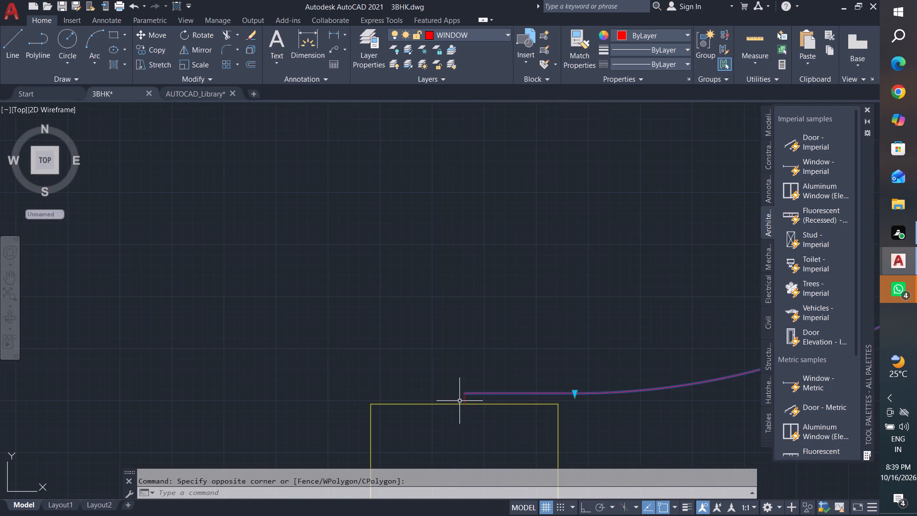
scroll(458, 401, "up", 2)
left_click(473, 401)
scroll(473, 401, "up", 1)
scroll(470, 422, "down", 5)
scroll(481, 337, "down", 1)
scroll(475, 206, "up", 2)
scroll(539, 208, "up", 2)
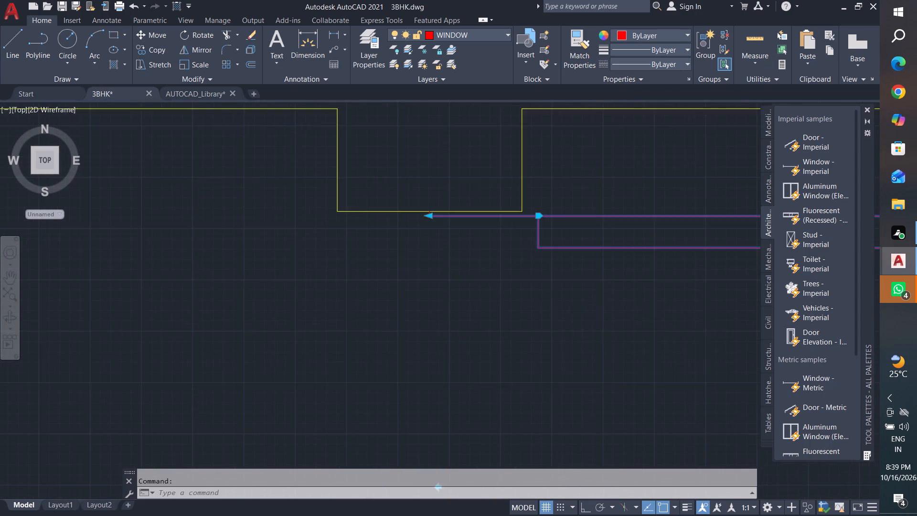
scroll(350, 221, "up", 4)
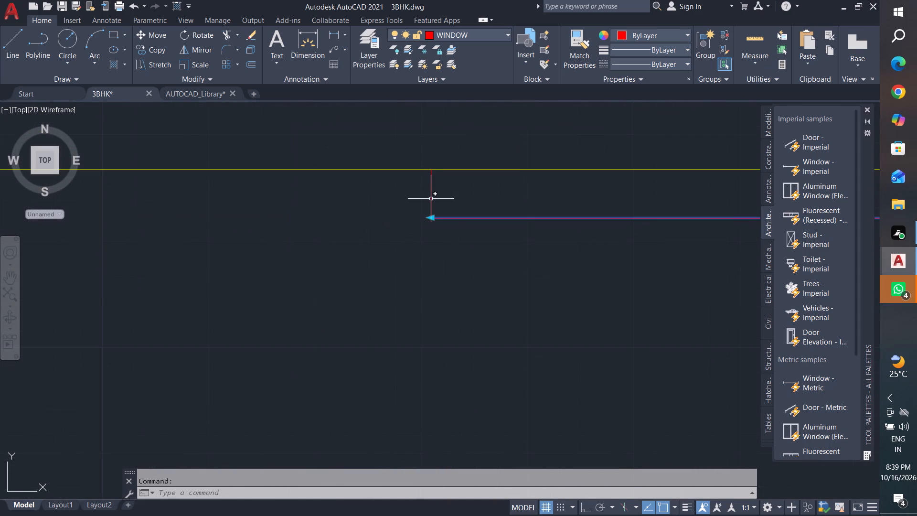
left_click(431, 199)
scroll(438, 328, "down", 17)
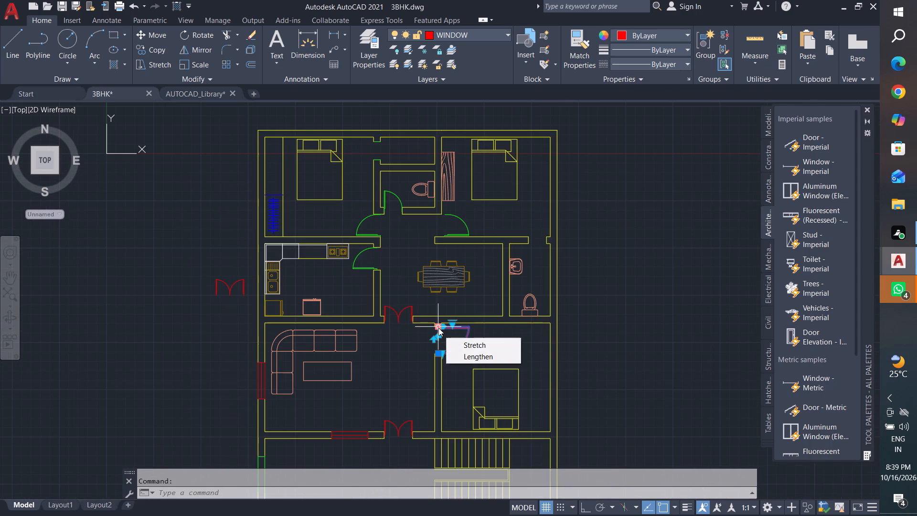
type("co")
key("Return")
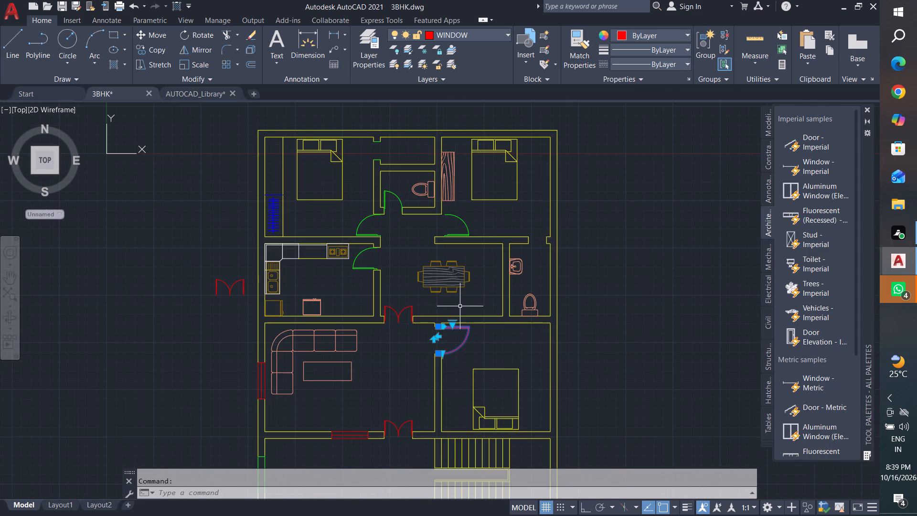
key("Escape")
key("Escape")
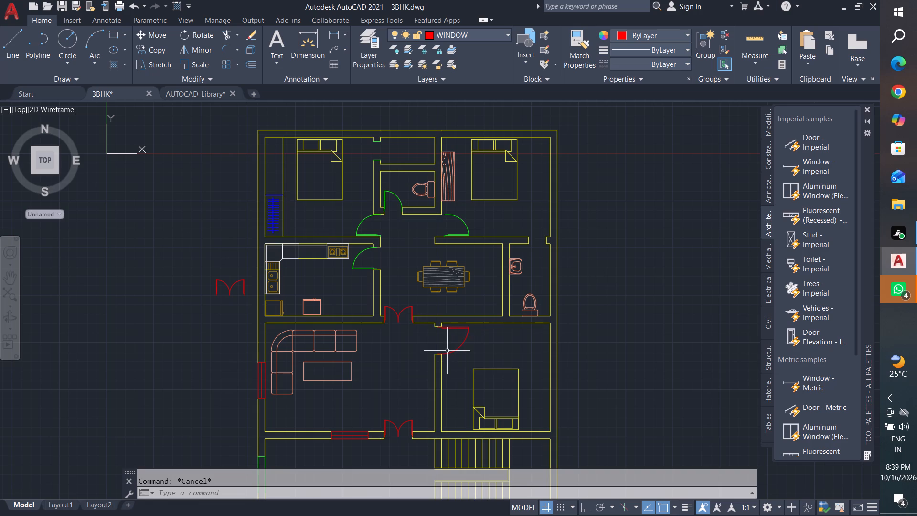
Copy the lower bedroom's red single door, including its jamb end pieces, to the empty space outside the plan, beside the toilet room.
scroll(448, 348, "up", 3)
left_click(539, 263)
left_click(460, 384)
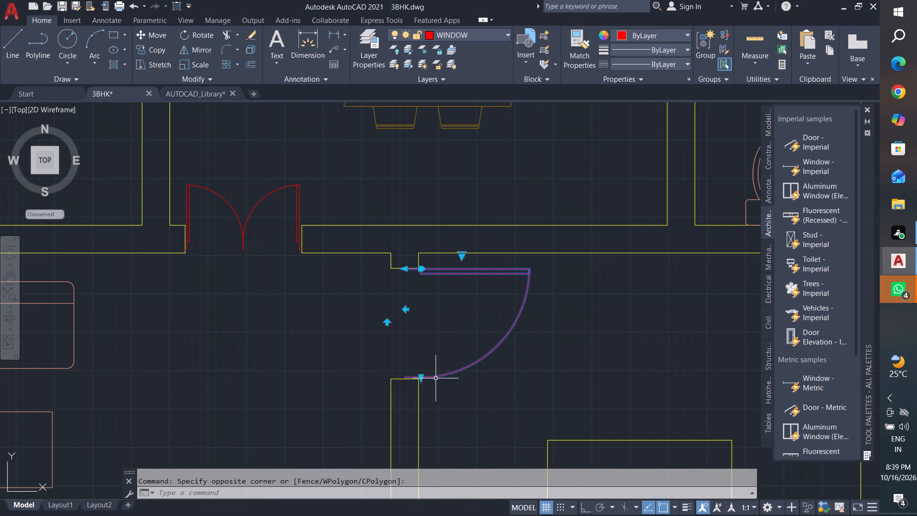
scroll(424, 369, "up", 5)
left_click(352, 345)
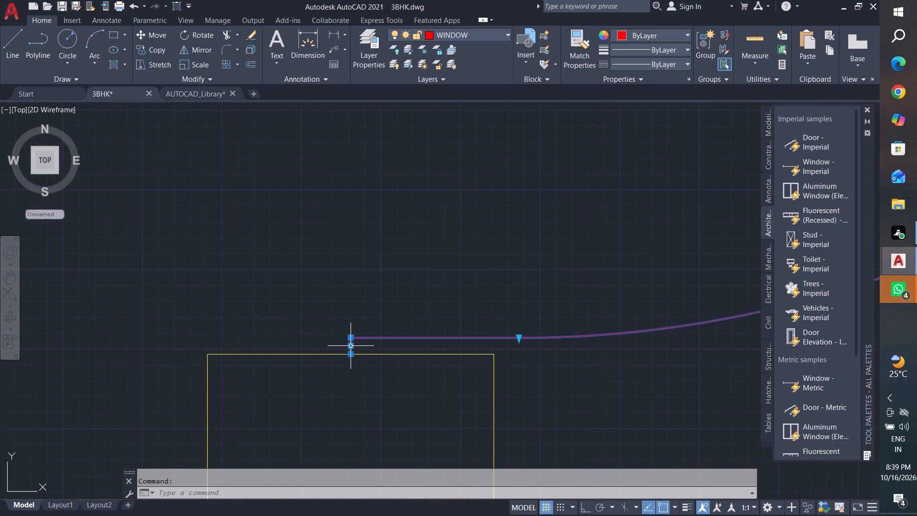
scroll(423, 392, "down", 3)
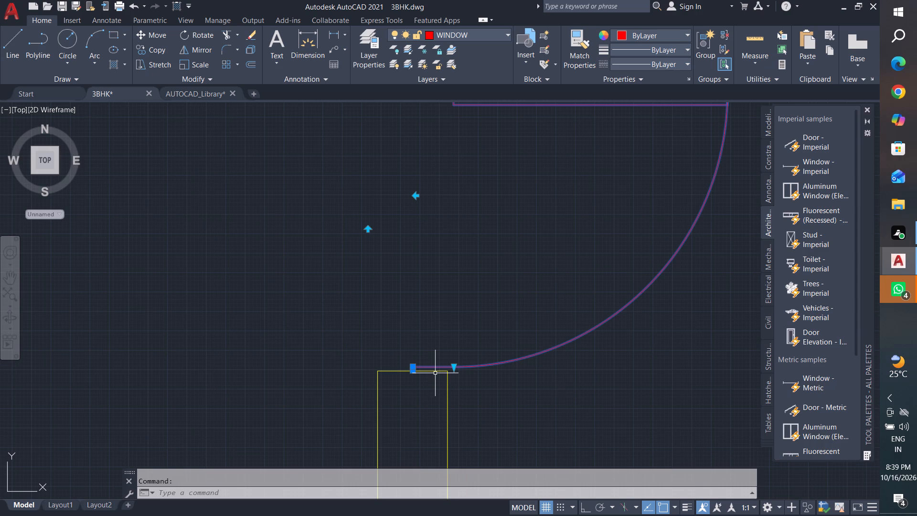
middle_click_drag(435, 336, 480, 440)
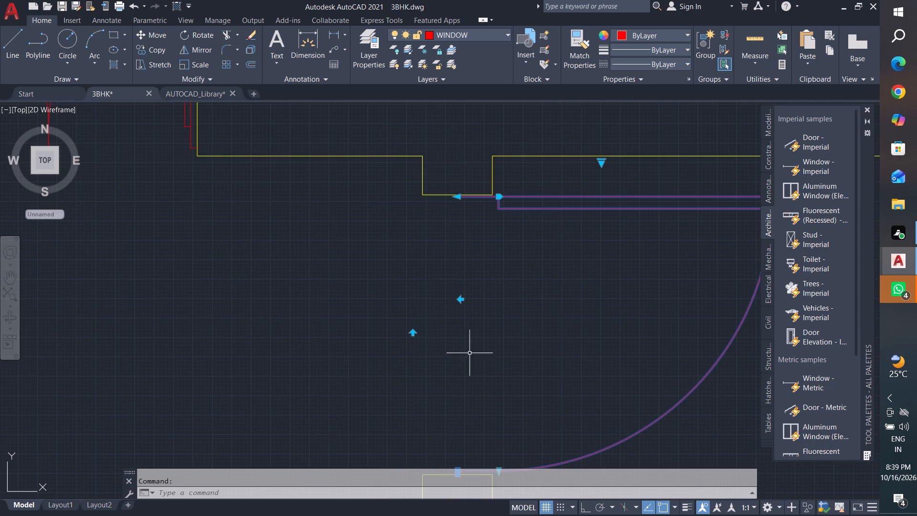
scroll(468, 182, "up", 4)
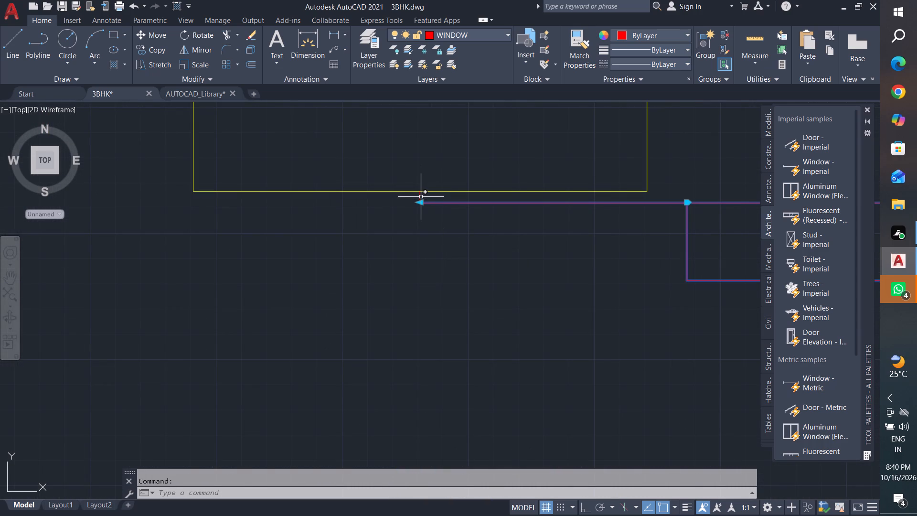
left_click(421, 197)
type("co")
key("Return")
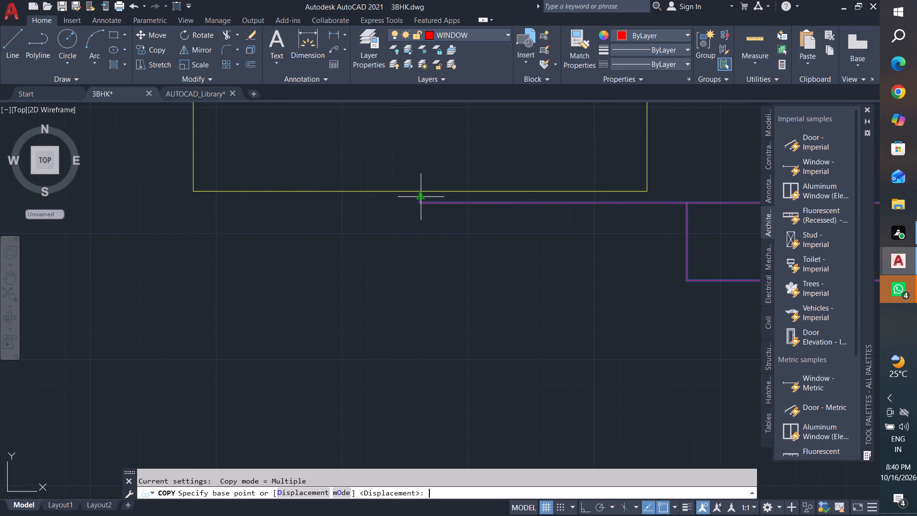
left_click(419, 191)
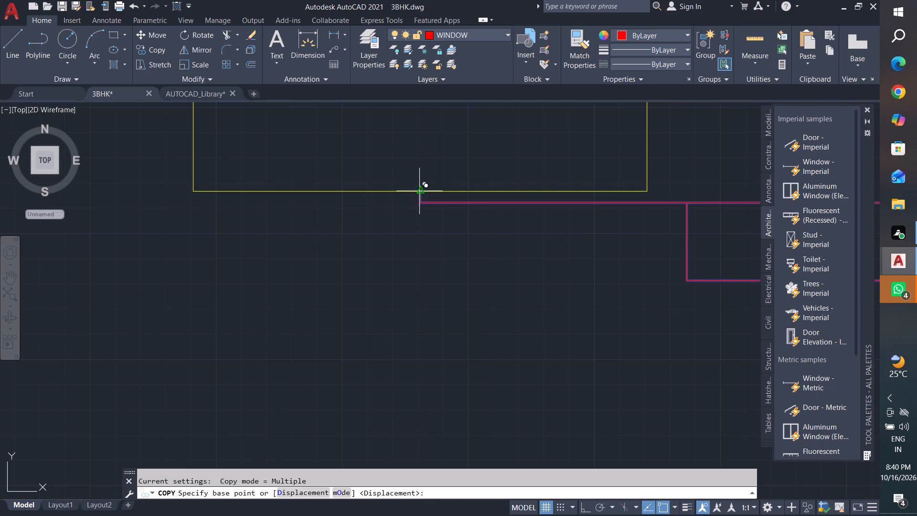
scroll(395, 288, "down", 5)
scroll(318, 321, "down", 6)
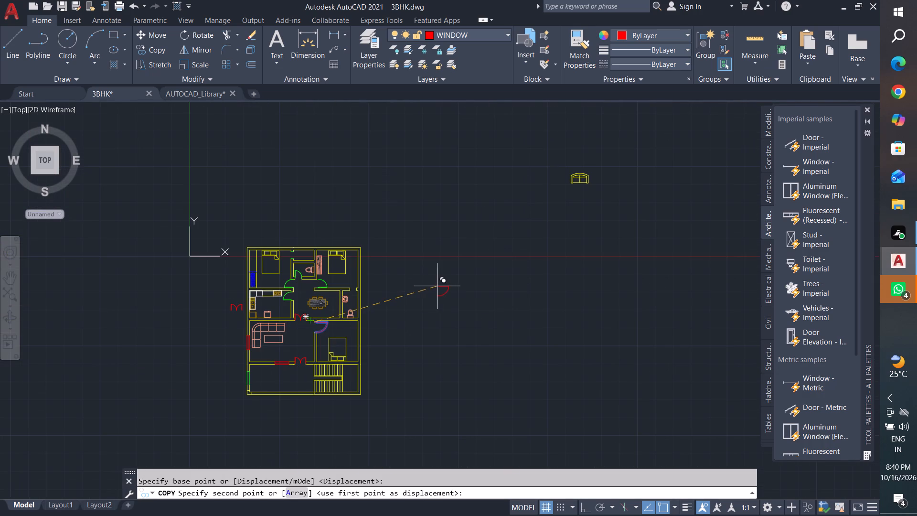
scroll(367, 276, "up", 3)
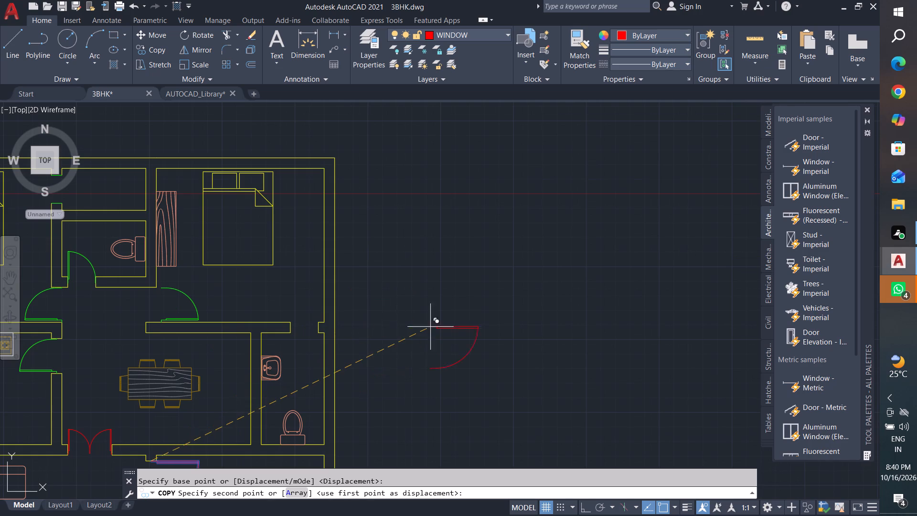
left_click(437, 324)
key("Escape")
key("Escape")
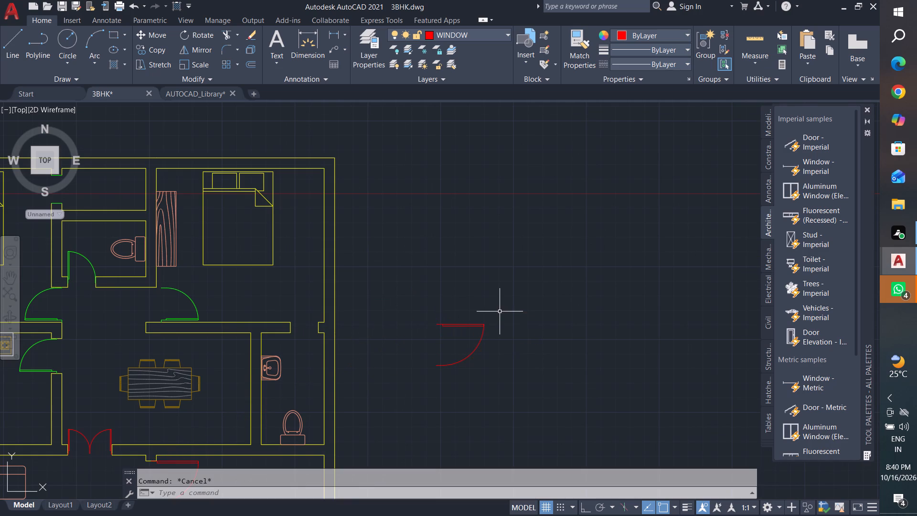
key("Escape")
Rotate the copied door by 270° about its upper-left corner so the leaf points straight down.
left_click(519, 284)
left_click(420, 399)
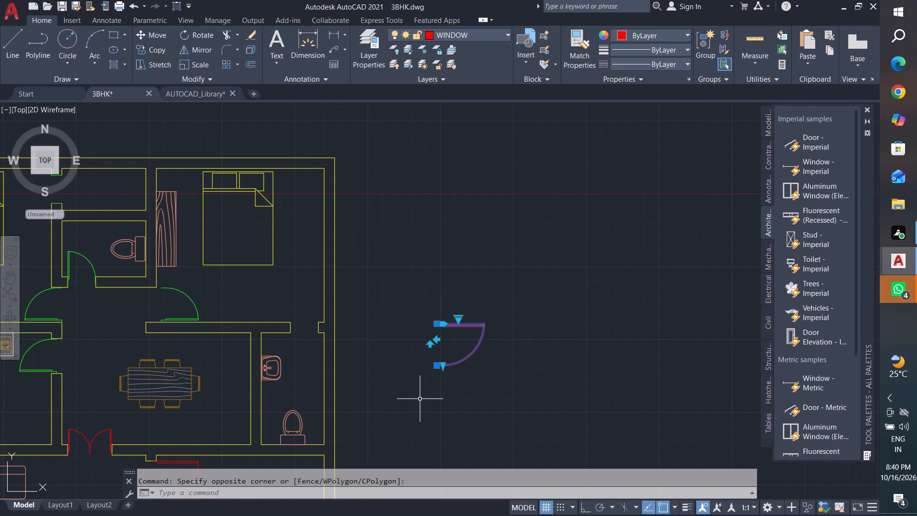
type("ro")
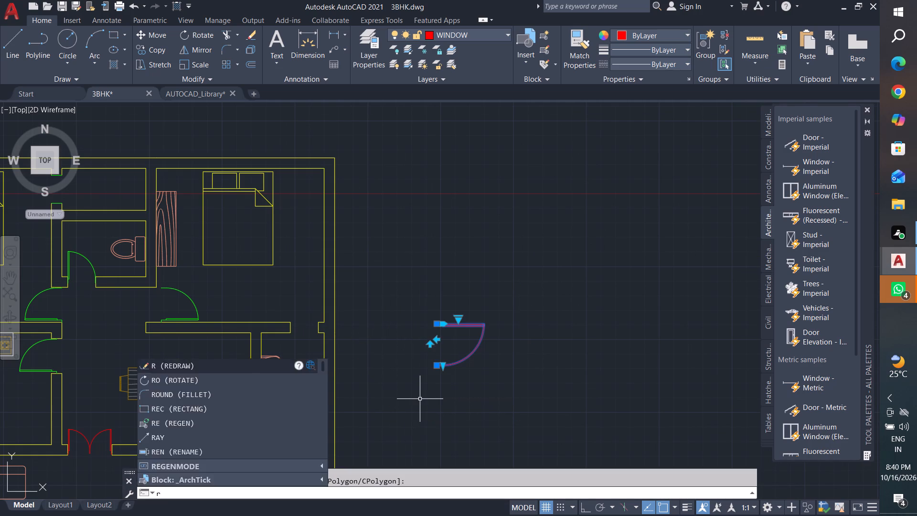
key("Return")
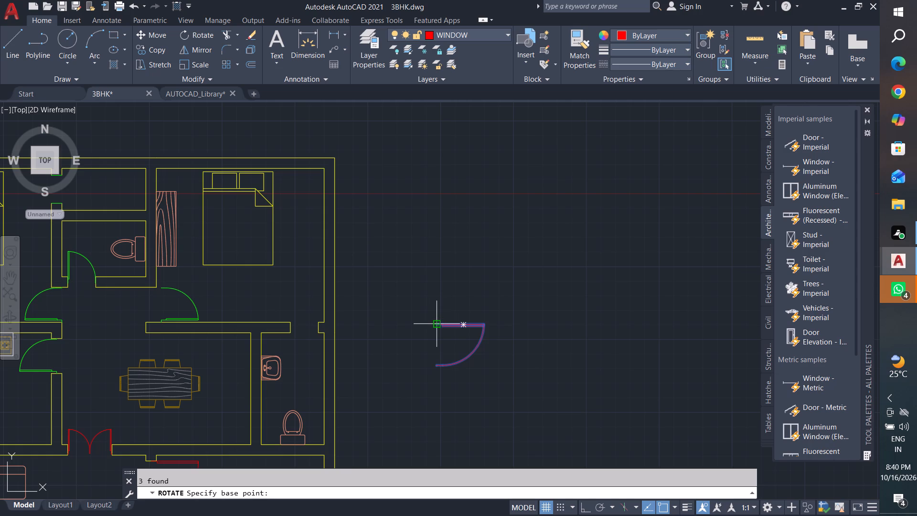
left_click(437, 325)
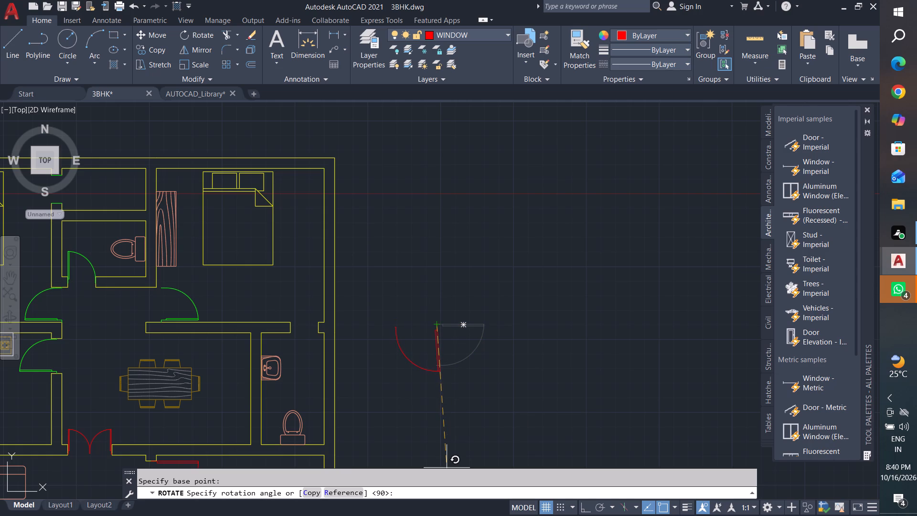
left_click(432, 385)
key("Escape")
key("Escape")
key("Escape")
key("Escape")
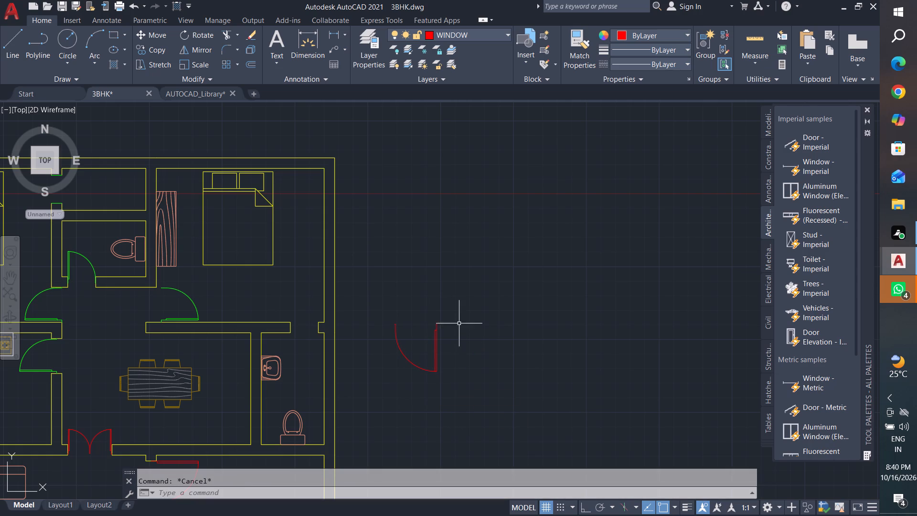
Move the rotated door by the top end of its leaf side onto the middle of the right jamb of the toilet room's upper opening.
left_click(460, 314)
left_click(387, 382)
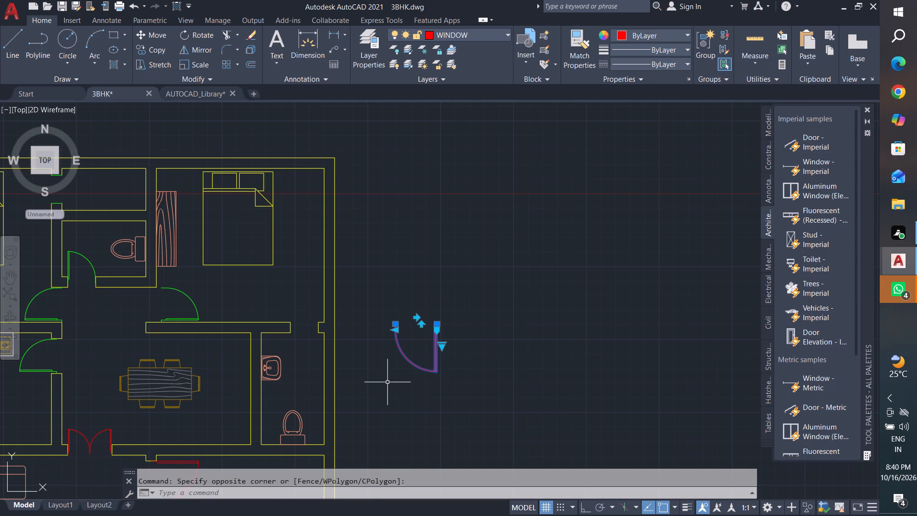
key("m")
key("Return")
middle_click_drag(403, 332, 505, 315)
scroll(512, 315, "up", 3)
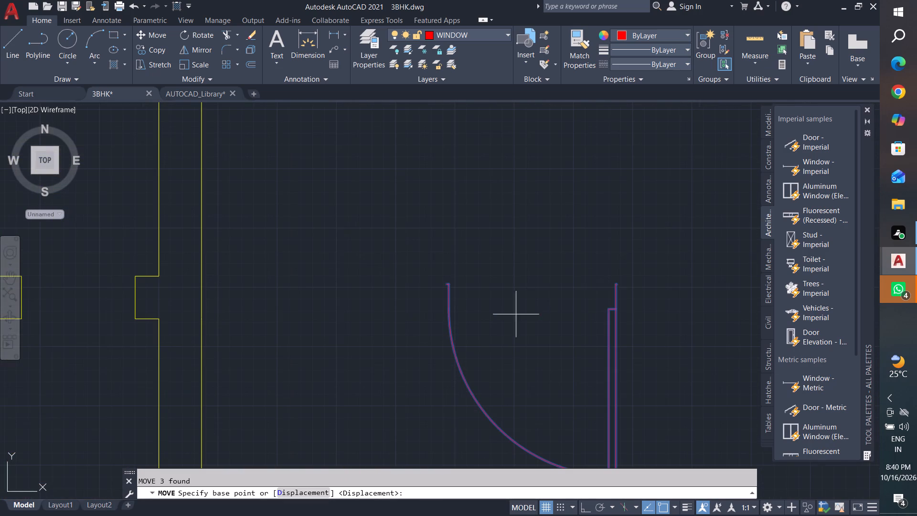
scroll(617, 288, "up", 3)
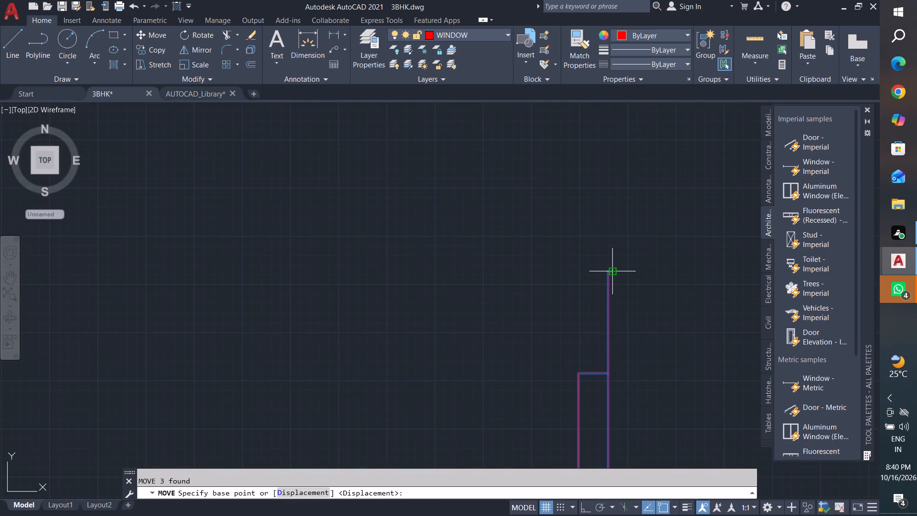
left_click(615, 273)
scroll(618, 271, "down", 3)
middle_click_drag(424, 316, 783, 220)
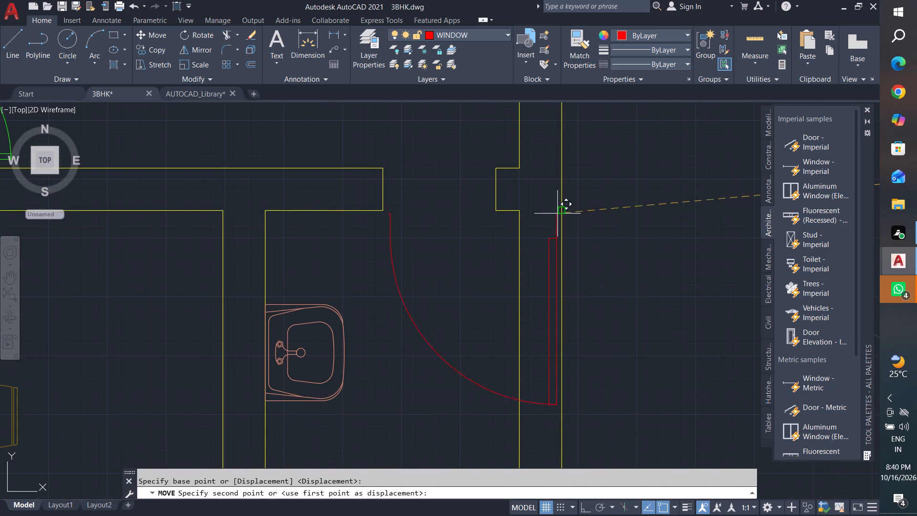
scroll(491, 191, "up", 3)
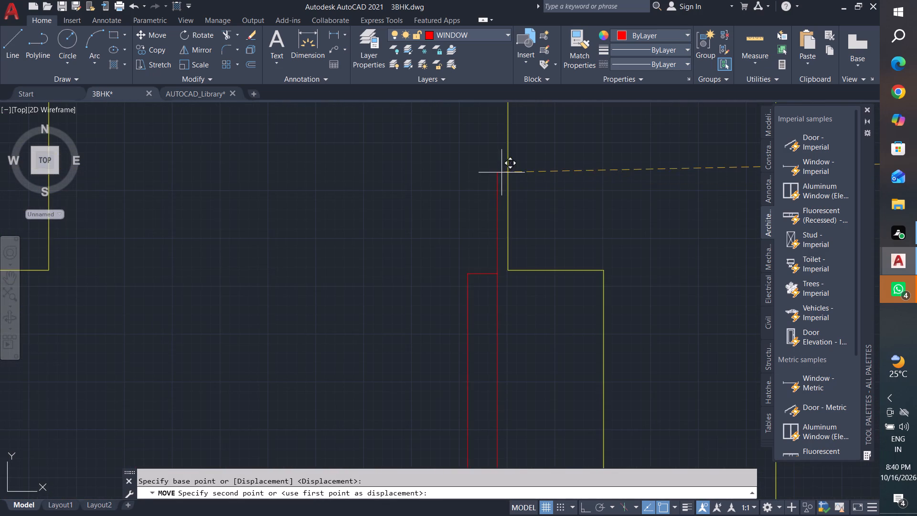
scroll(504, 178, "down", 3)
middle_click_drag(504, 178, 529, 215)
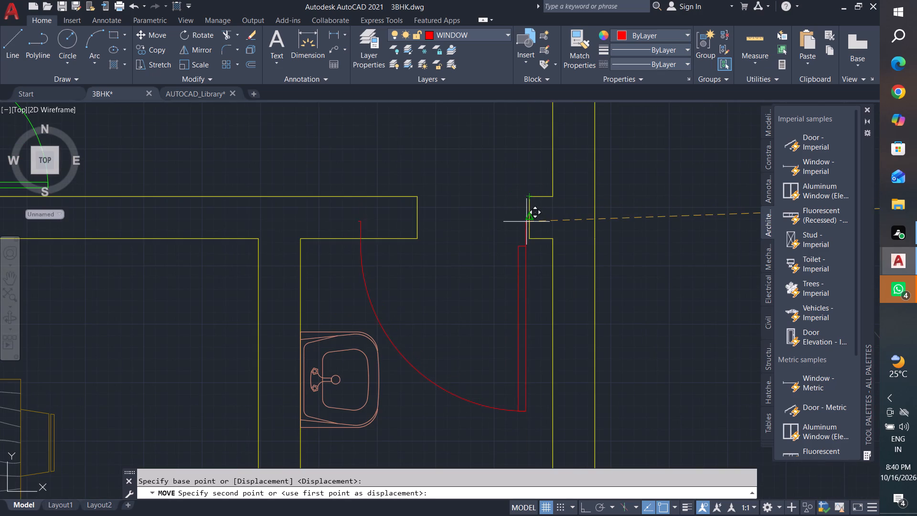
left_click(527, 220)
key("Escape")
key("Escape")
key("Escape")
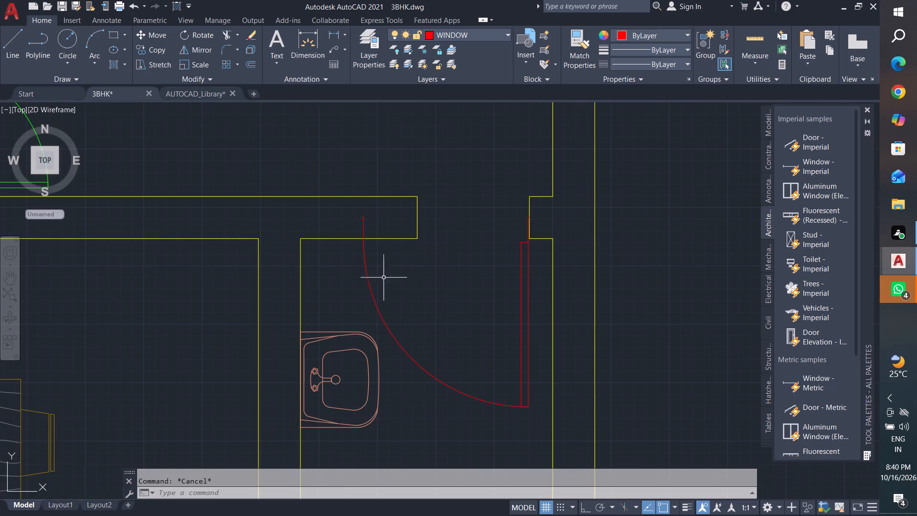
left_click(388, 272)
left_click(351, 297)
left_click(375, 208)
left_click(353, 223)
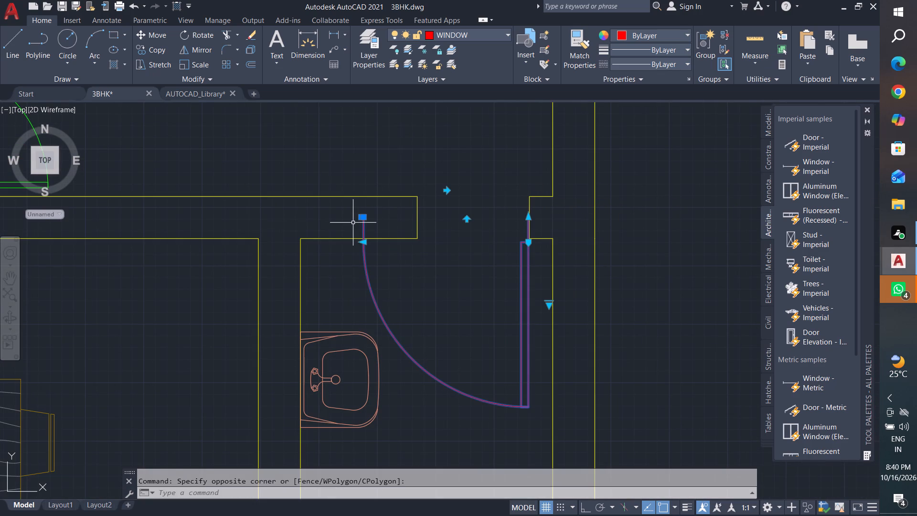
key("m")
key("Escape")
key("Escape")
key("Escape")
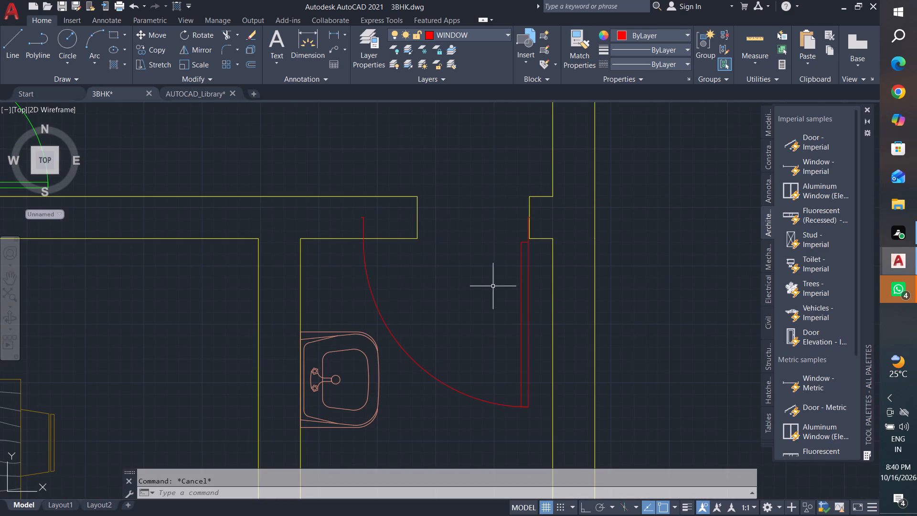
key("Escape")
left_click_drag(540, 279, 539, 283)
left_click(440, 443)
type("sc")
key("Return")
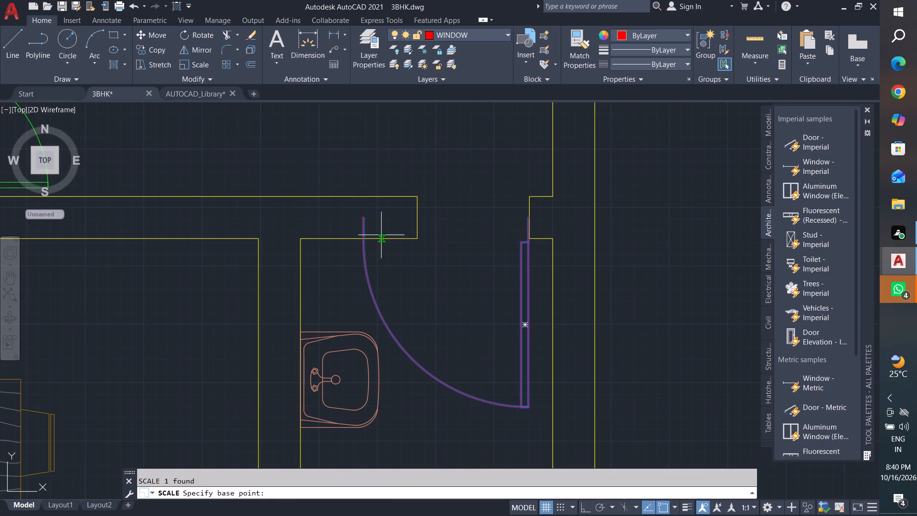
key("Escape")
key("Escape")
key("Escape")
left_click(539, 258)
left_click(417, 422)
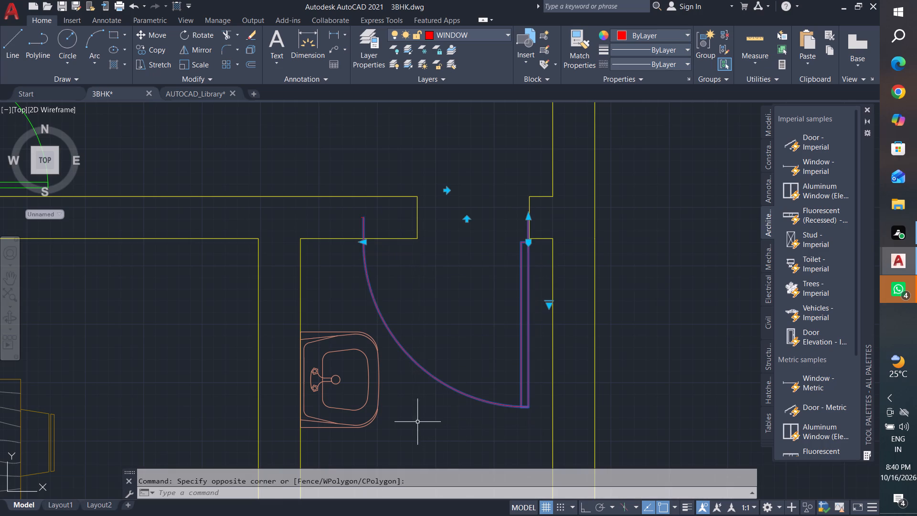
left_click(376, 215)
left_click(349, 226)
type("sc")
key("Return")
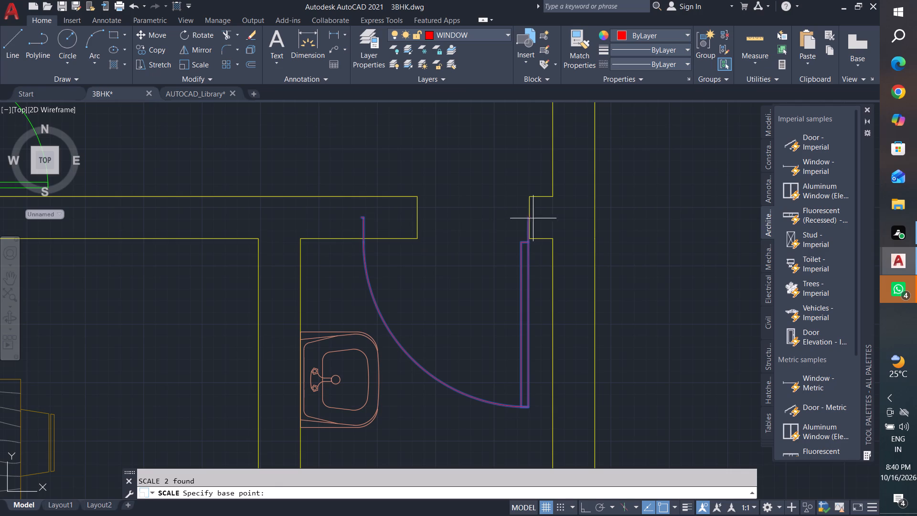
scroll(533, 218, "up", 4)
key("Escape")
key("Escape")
Scale the whole toilet door down to about two-thirds about its top corner on the right jamb, so it fits the opening's width.
left_click(501, 209)
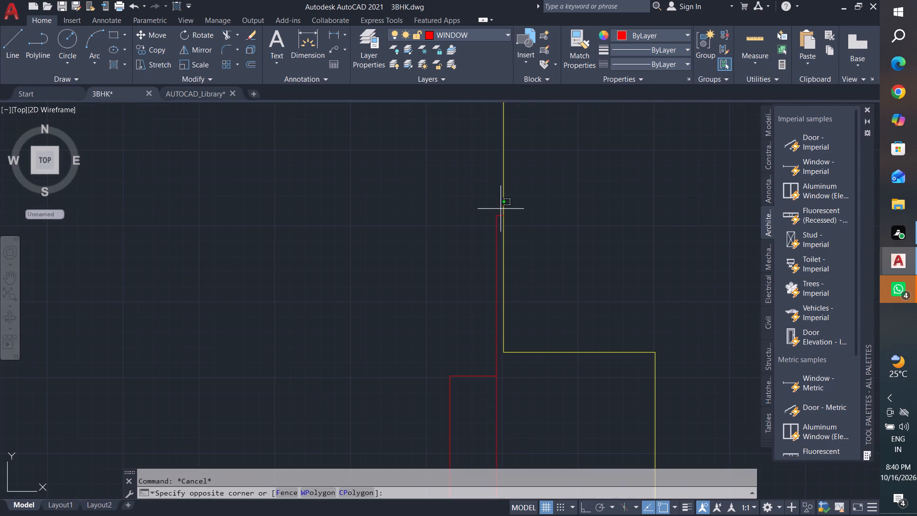
left_click(405, 434)
scroll(867, 196, "down", 4)
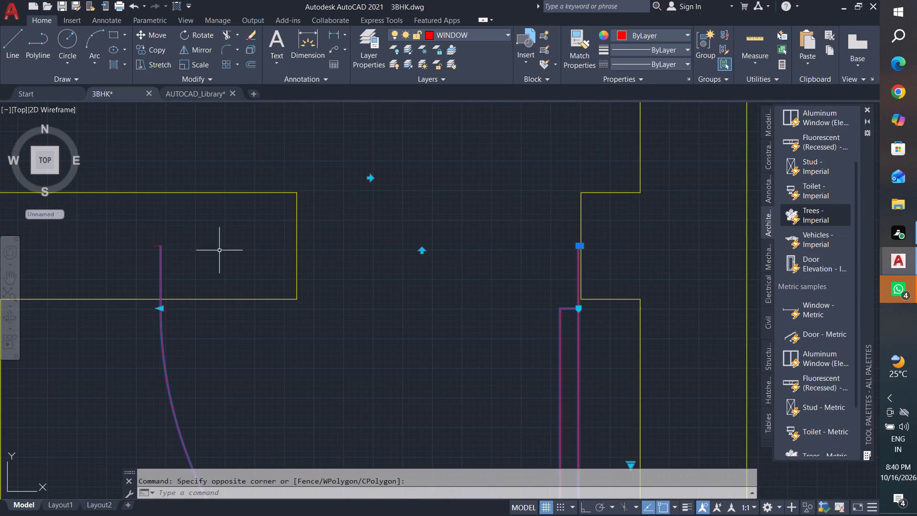
left_click(214, 223)
left_click(151, 255)
scroll(334, 257, "down", 4)
middle_click_drag(337, 259, 392, 209)
type("sc")
key("space")
middle_click_drag(384, 269, 508, 270)
scroll(541, 232, "up", 3)
scroll(572, 137, "up", 4)
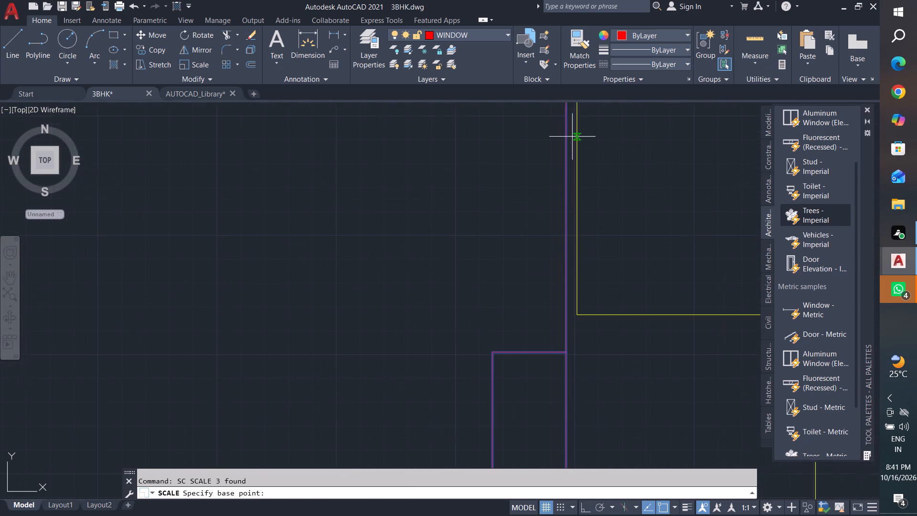
scroll(565, 215, "down", 2)
middle_click_drag(566, 219, 576, 229)
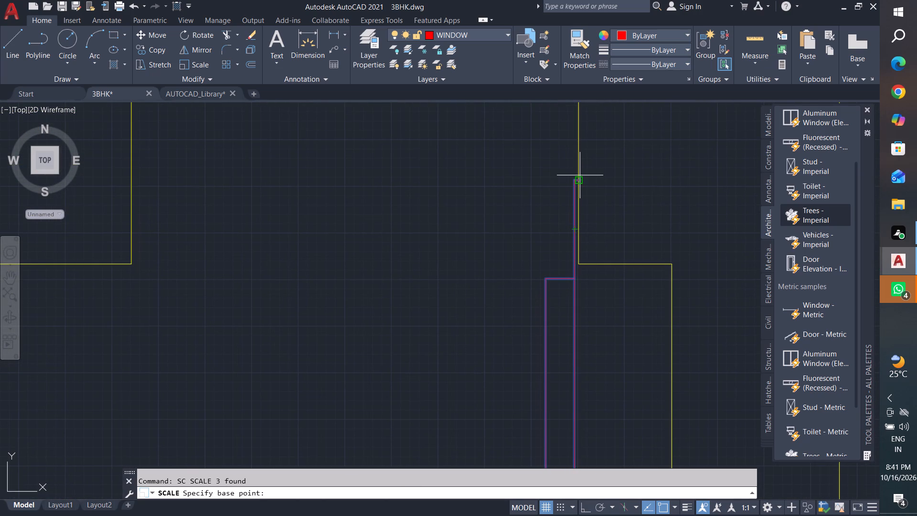
left_click(580, 178)
scroll(580, 178, "down", 2)
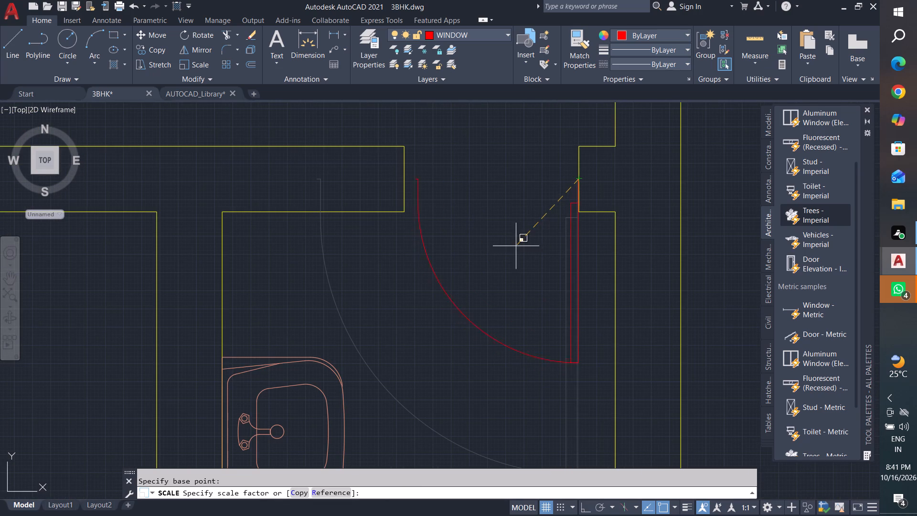
left_click(508, 247)
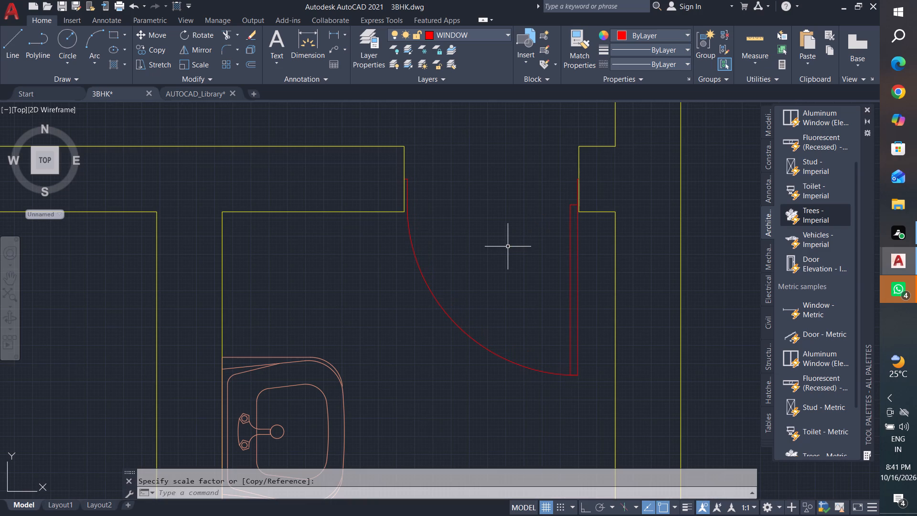
Look over the plan from the toilet room down through the living room and lower bedroom to the entrance area and staircase.
scroll(517, 258, "down", 3)
key("Escape")
key("Escape")
middle_click_drag(514, 325, 573, 276)
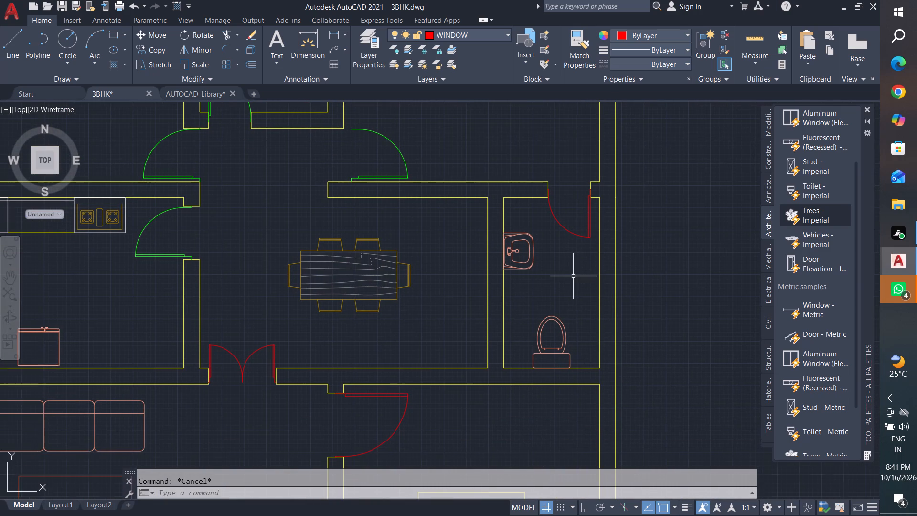
middle_click_drag(598, 322, 618, 241)
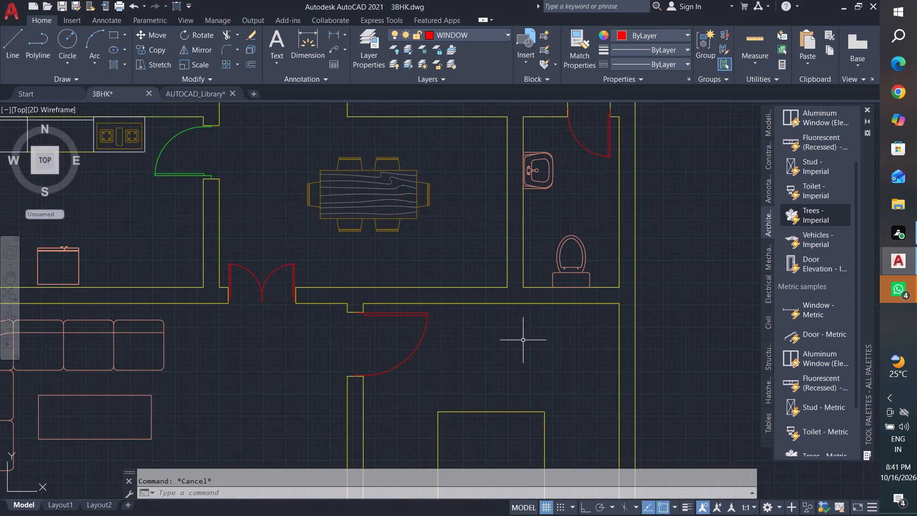
middle_click_drag(529, 340, 607, 225)
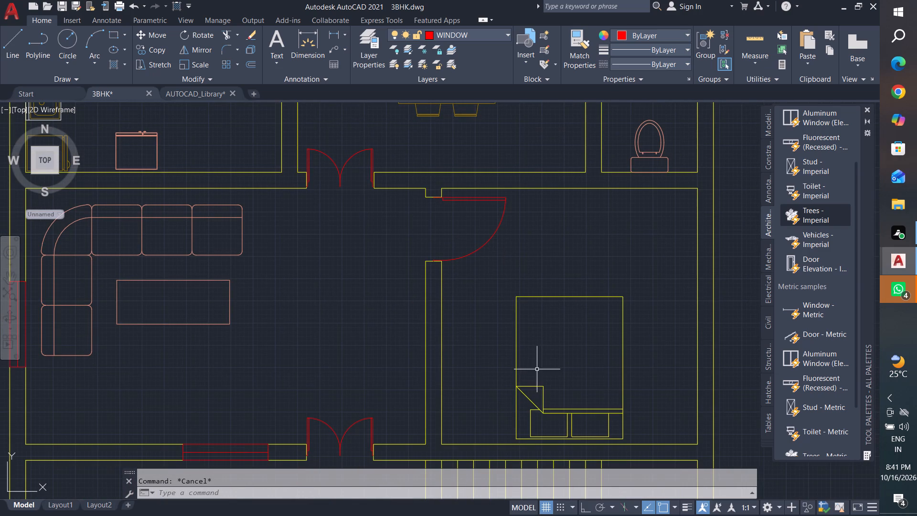
scroll(494, 394, "down", 2)
middle_click_drag(494, 394, 565, 284)
key("Escape")
key("Escape")
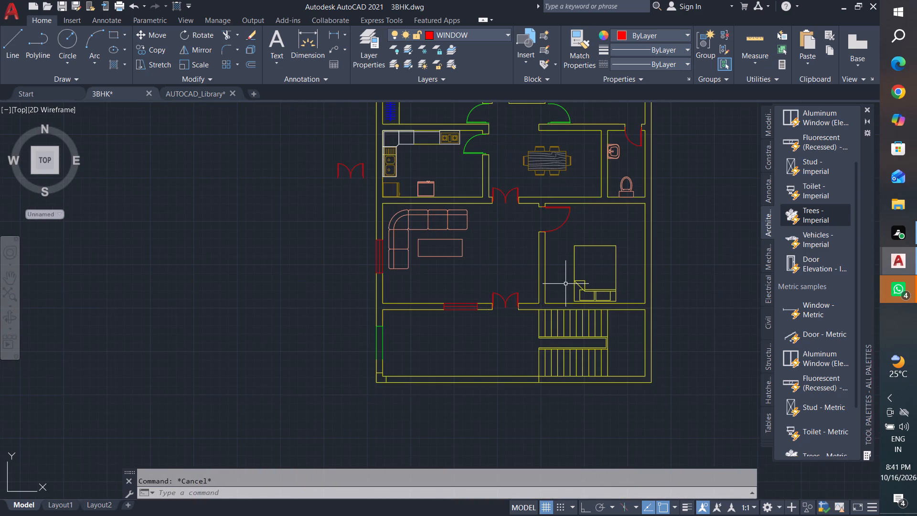
middle_click_drag(497, 357, 507, 378)
key("Escape")
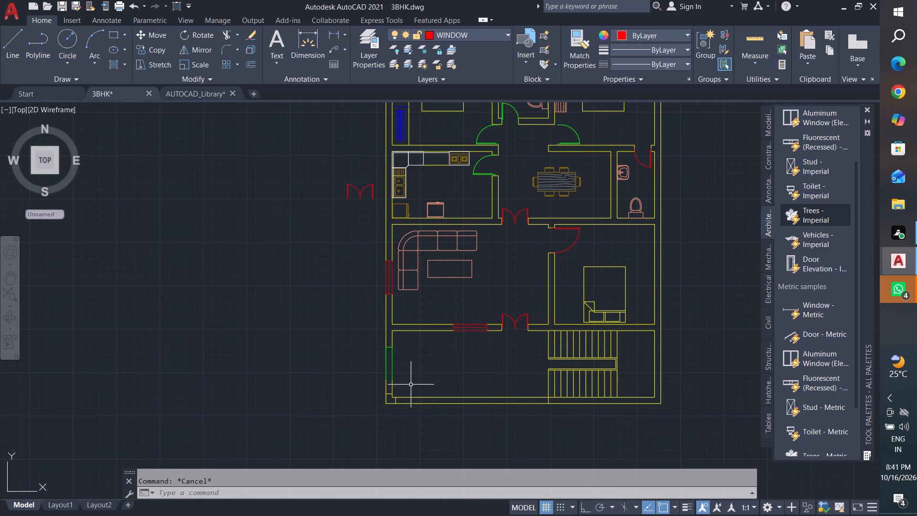
key("Escape")
key("Escape")
key("Escape")
key("Escape")
key("Escape")
key("Escape")
key("Escape")
key("Escape")
key("Escape")
Offset the lower stair flight's left end line by 9" to the left, away from the stairs.
key("o")
key("space")
type("9")
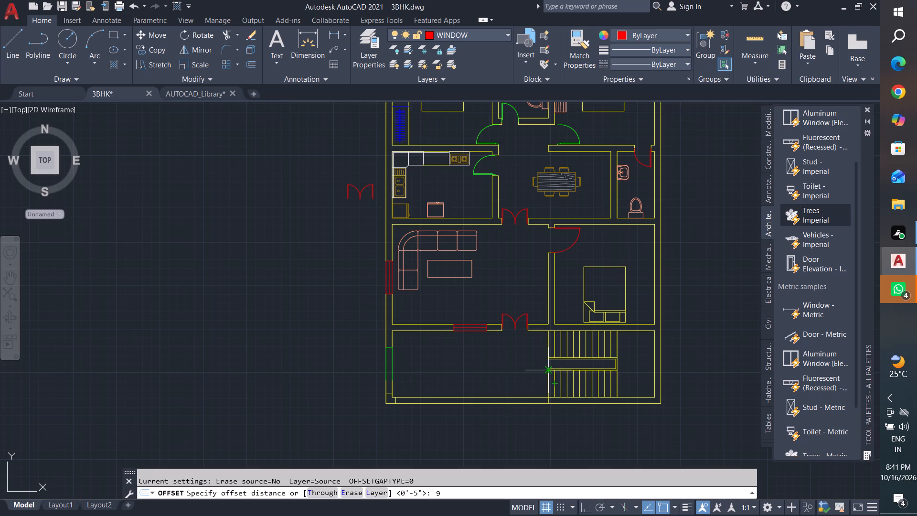
key("shift+quotedbl")
key("Return")
scroll(553, 403, "up", 2)
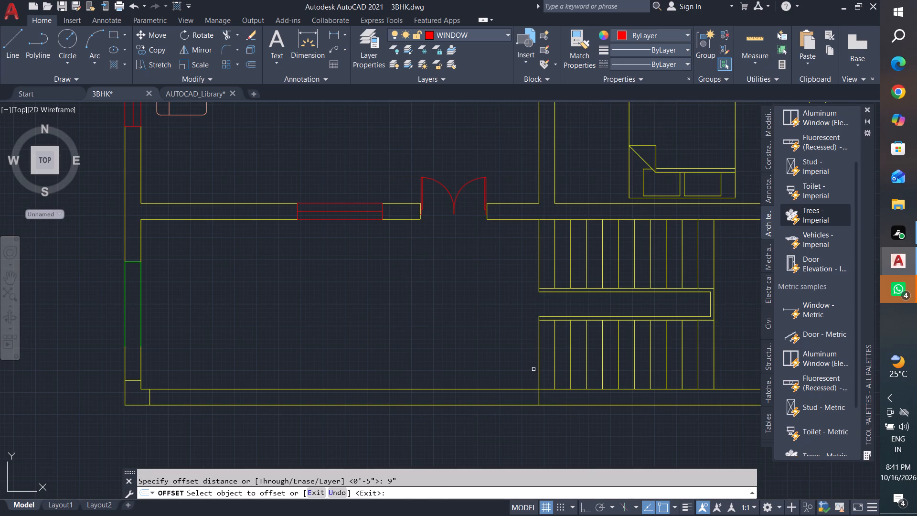
left_click(539, 373)
left_click(494, 365)
key("Escape")
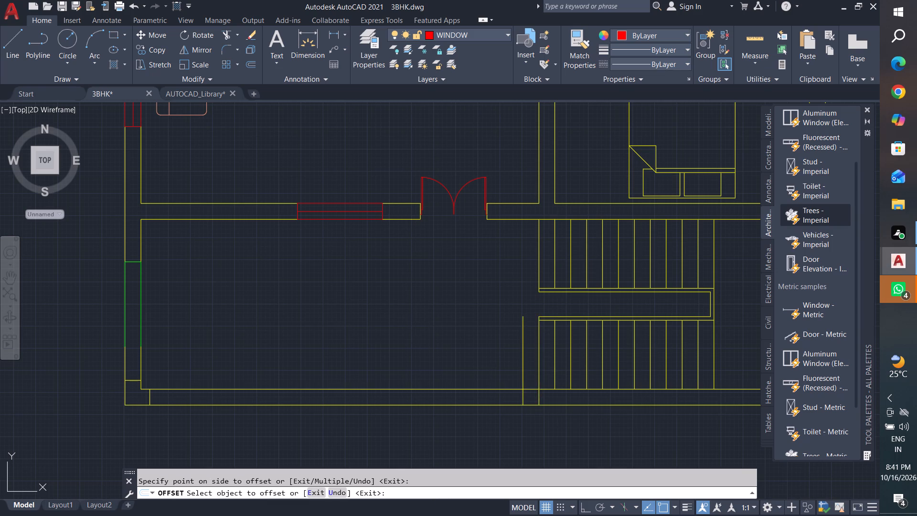
key("Escape")
key("Escape")
key("Escape")
key("Escape")
key("Escape")
Trim the offset line above the bottom wall and the stair end line inside it, keeping the offset piece within the wall.
type("tr")
key("space")
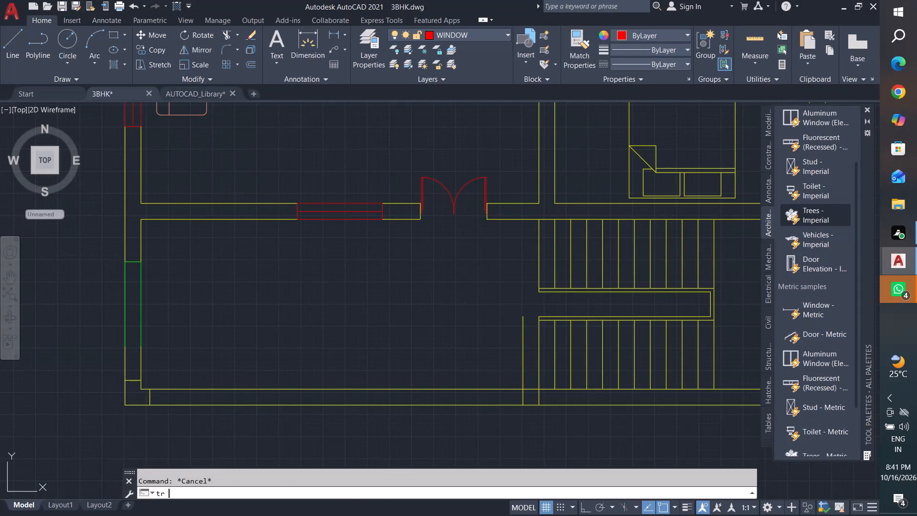
key("space")
left_click(535, 382)
left_click(474, 337)
scroll(515, 394, "down", 2)
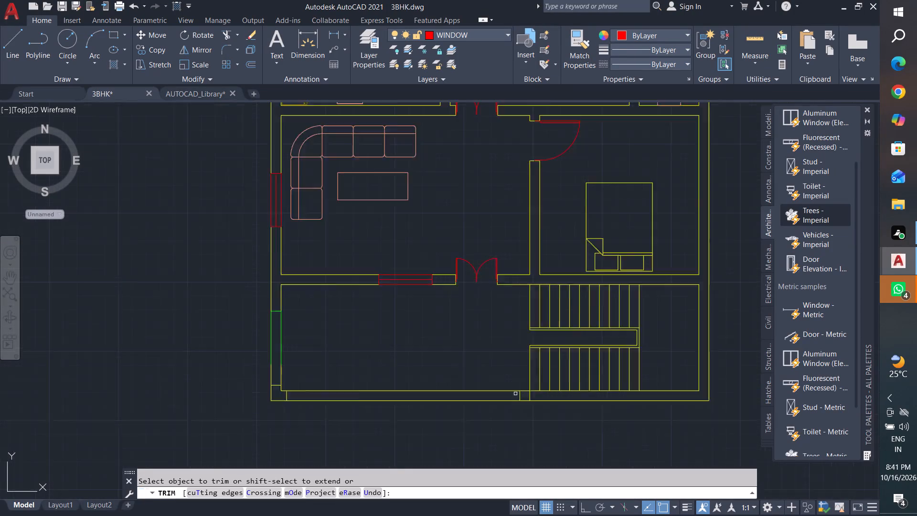
scroll(530, 400, "up", 3)
left_click(502, 378)
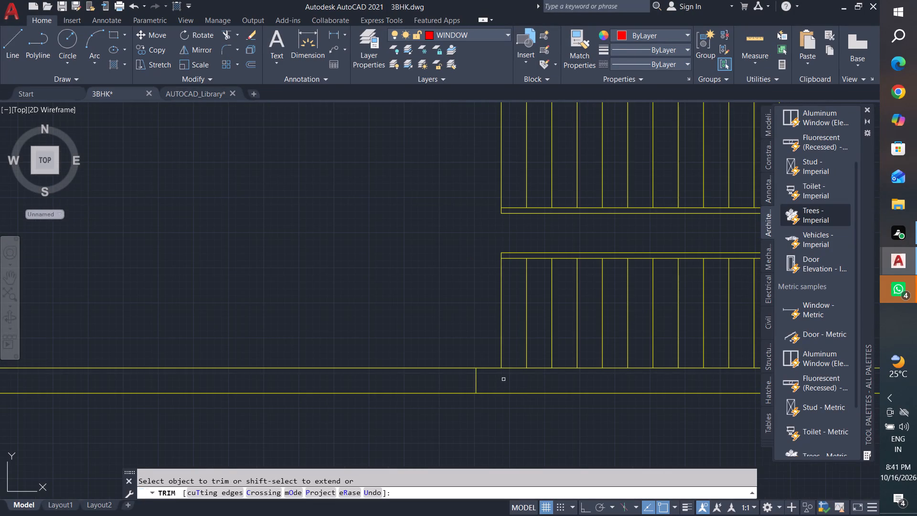
scroll(504, 384, "down", 4)
key("Escape")
key("Escape")
key("Escape")
key("Escape")
key("Escape")
key("Escape")
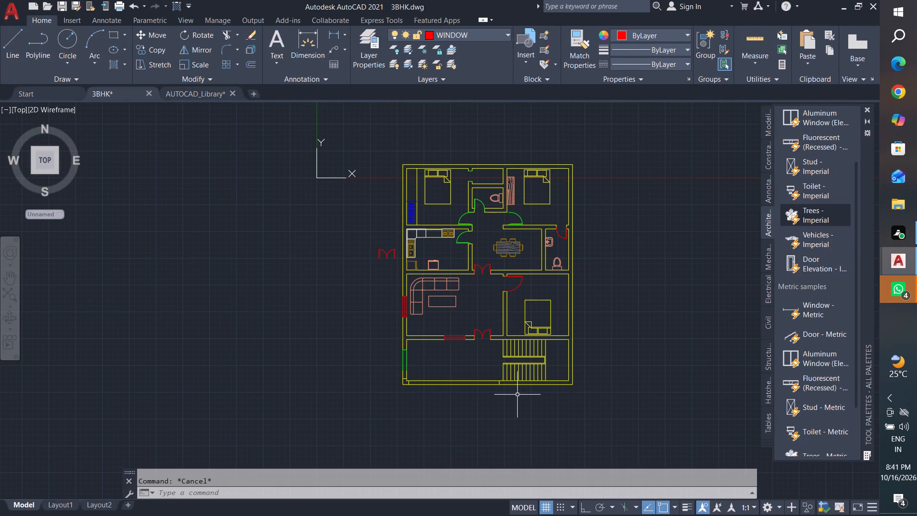
key("Escape")
key("Escape")
key("Escape")
key("Escape")
key("Escape")
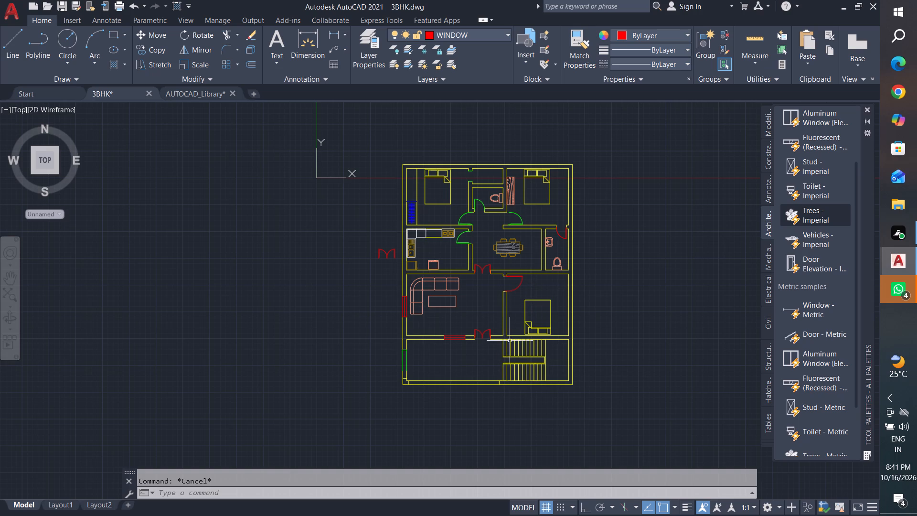
Copy the upper-left bedroom's wardrobe hangers, divider and front line from the divider's left end to the empty space right of the plan.
scroll(510, 341, "up", 2)
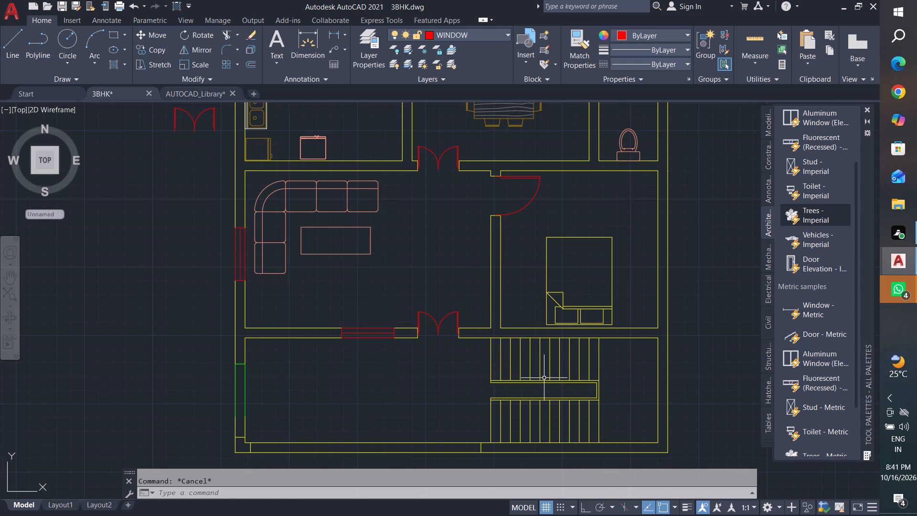
middle_click_drag(550, 378, 593, 441)
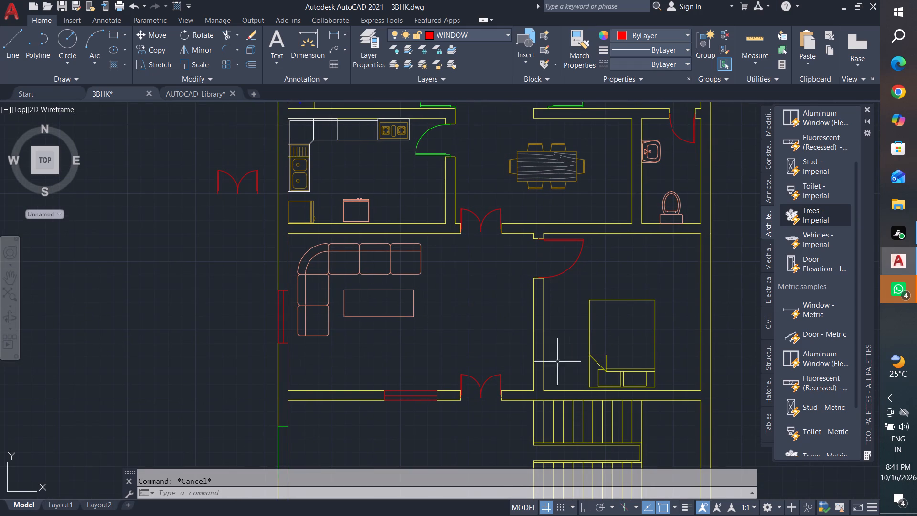
scroll(530, 381, "down", 1)
middle_click_drag(581, 366, 539, 369)
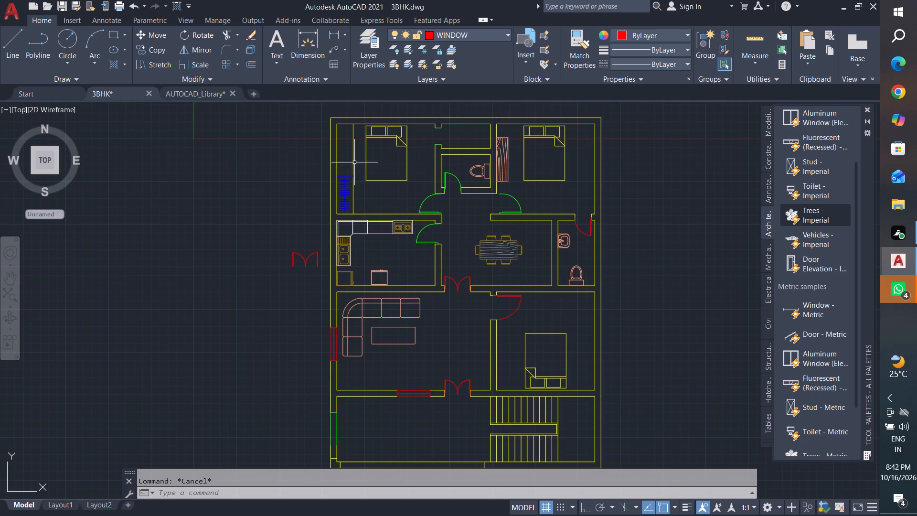
scroll(350, 165, "up", 4)
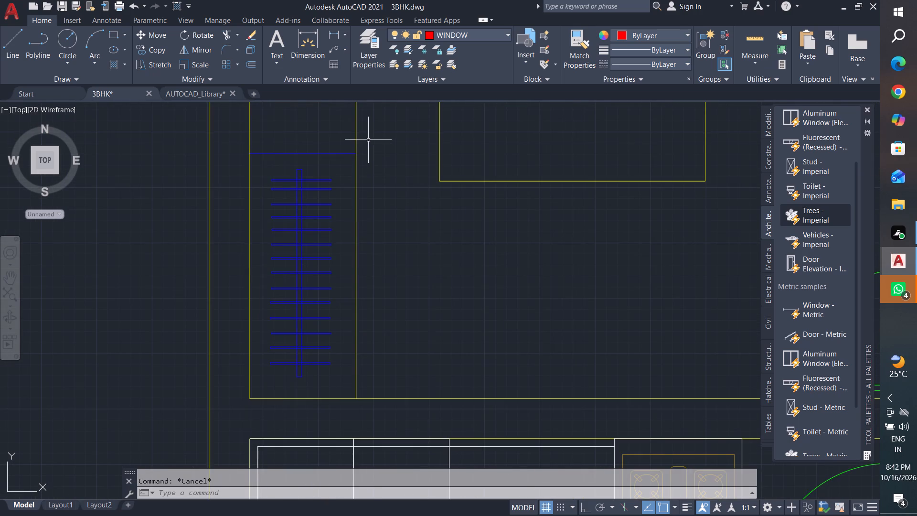
left_click(368, 138)
left_click(267, 320)
scroll(278, 345, "down", 2)
scroll(283, 354, "up", 3)
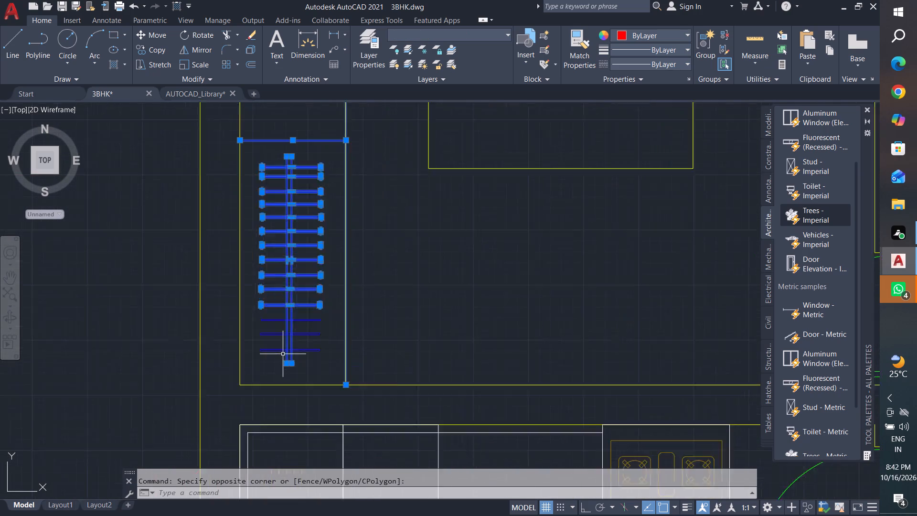
left_click(349, 286)
left_click(237, 385)
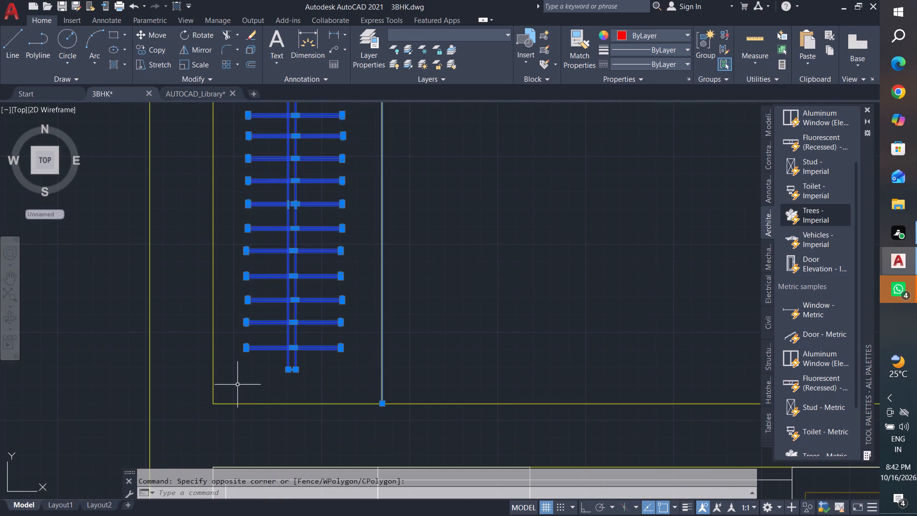
scroll(384, 346, "down", 3)
middle_click_drag(426, 338, 395, 315)
type("co")
key("Return")
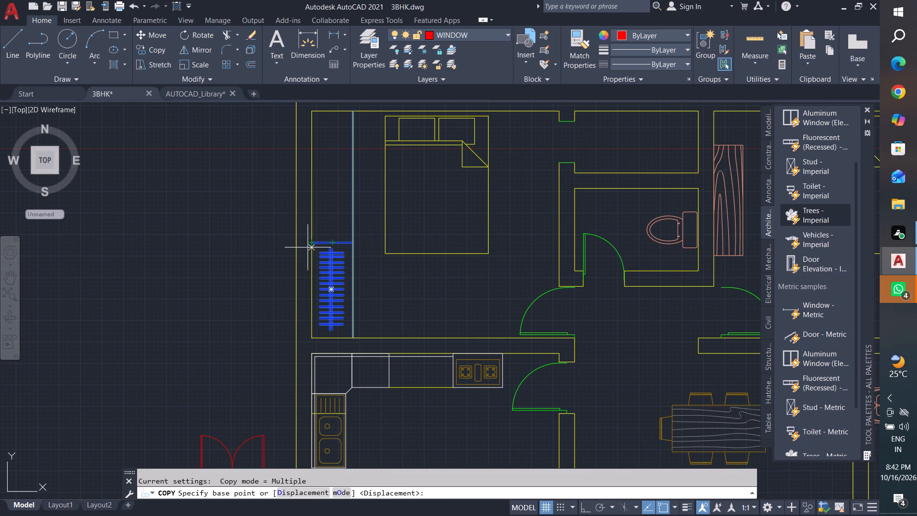
left_click(310, 244)
scroll(310, 244, "down", 3)
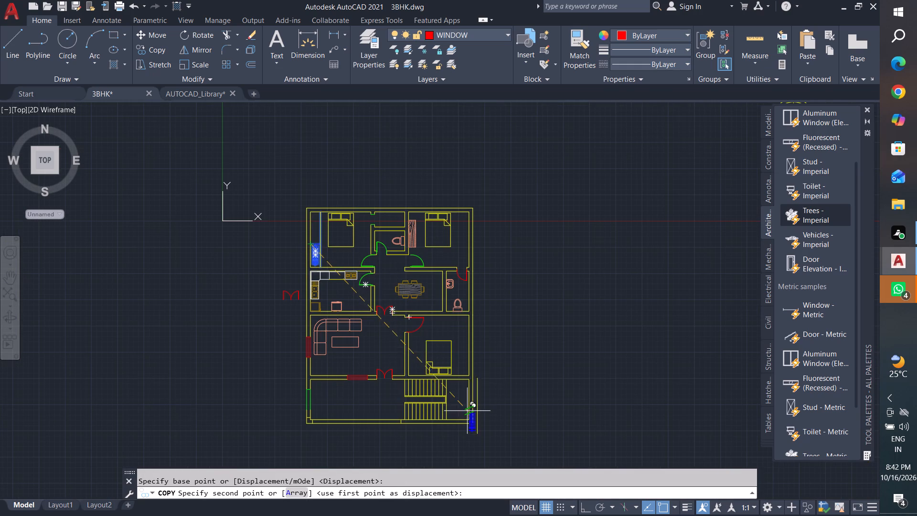
scroll(473, 407, "up", 2)
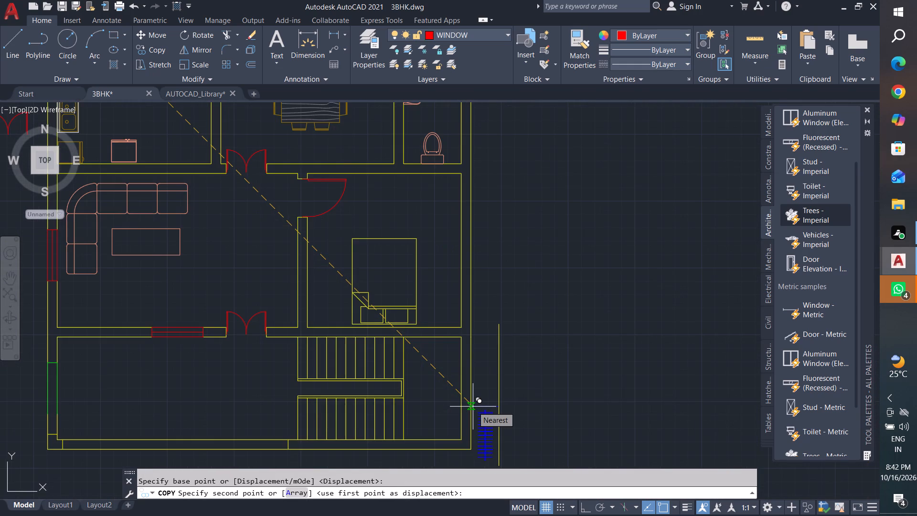
middle_click_drag(426, 297, 458, 346)
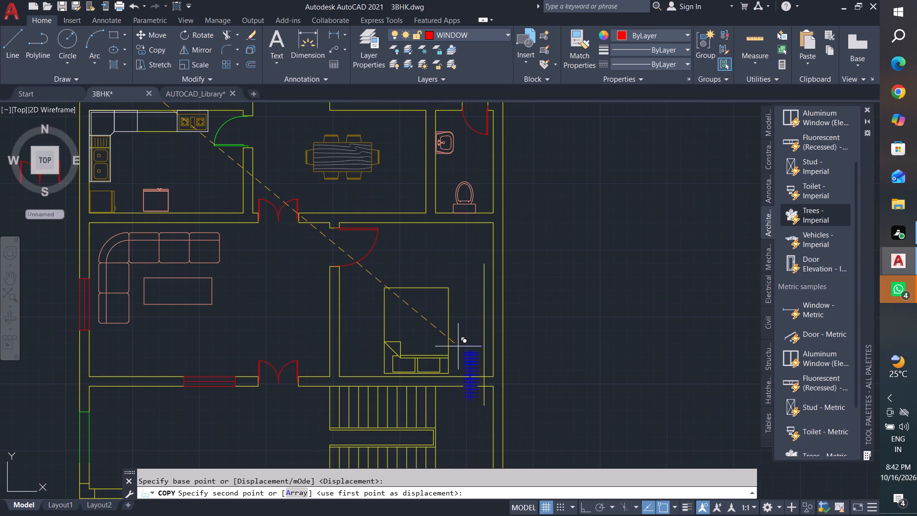
middle_click_drag(452, 374, 472, 297)
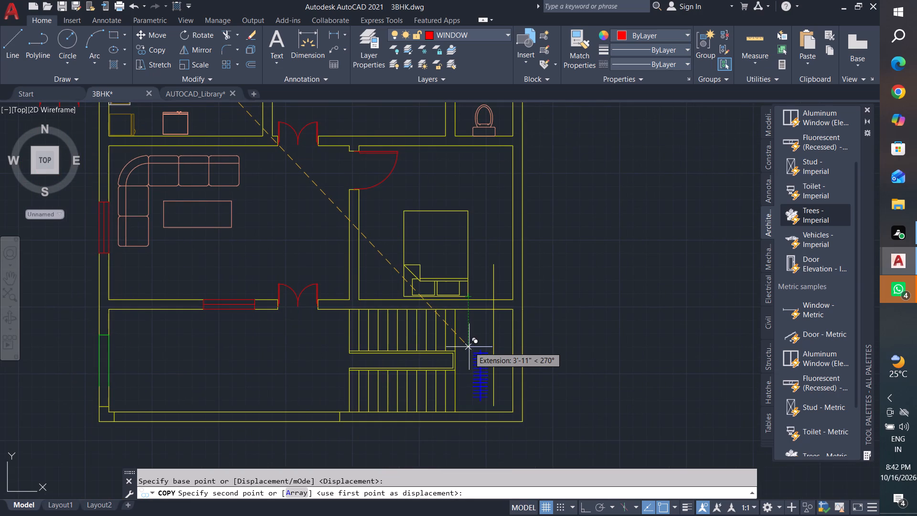
middle_click_drag(469, 285, 485, 336)
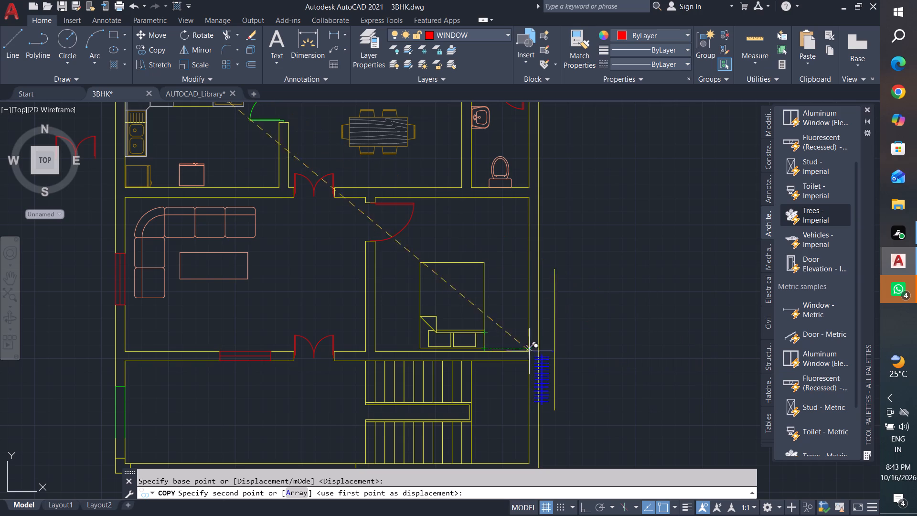
scroll(558, 341, "down", 2)
middle_click_drag(559, 352, 577, 344)
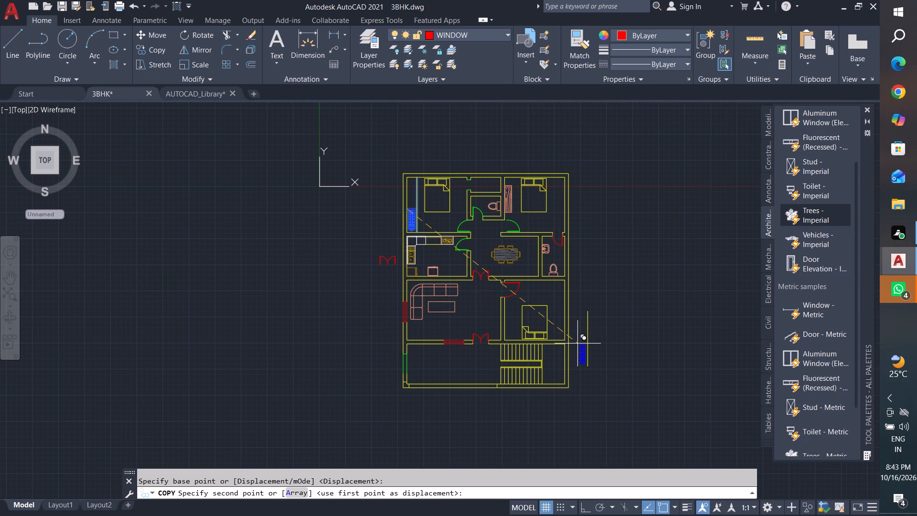
left_click(627, 312)
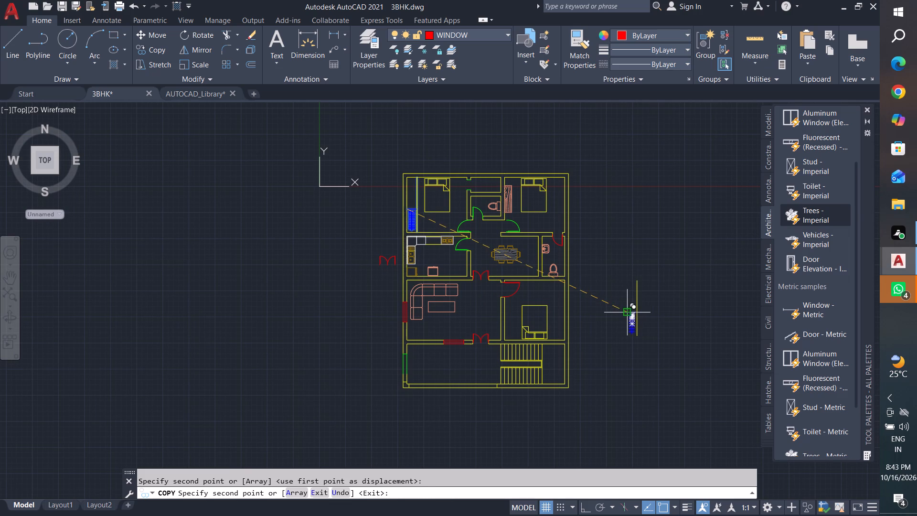
key("Escape")
key("Escape")
Mirror the copied wardrobe hangers, divider and front line about a horizontal line just above them, keeping the originals.
left_click(672, 266)
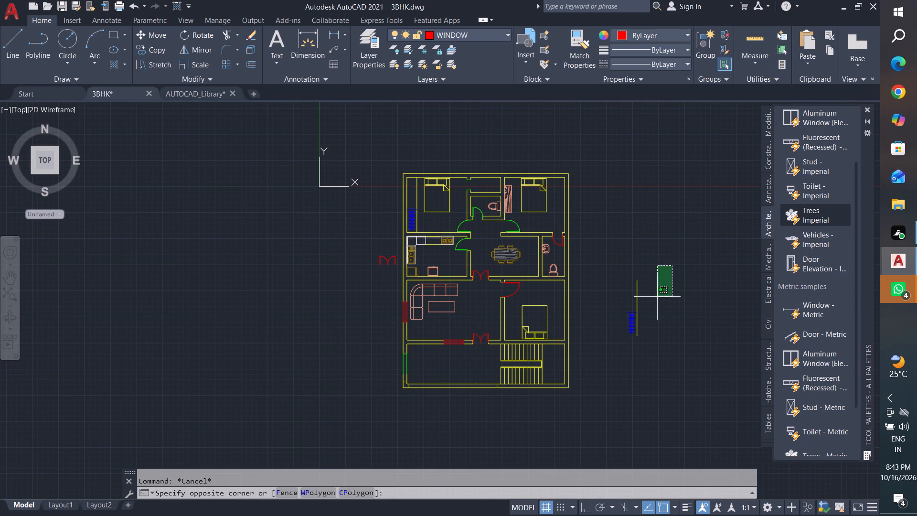
left_click(613, 376)
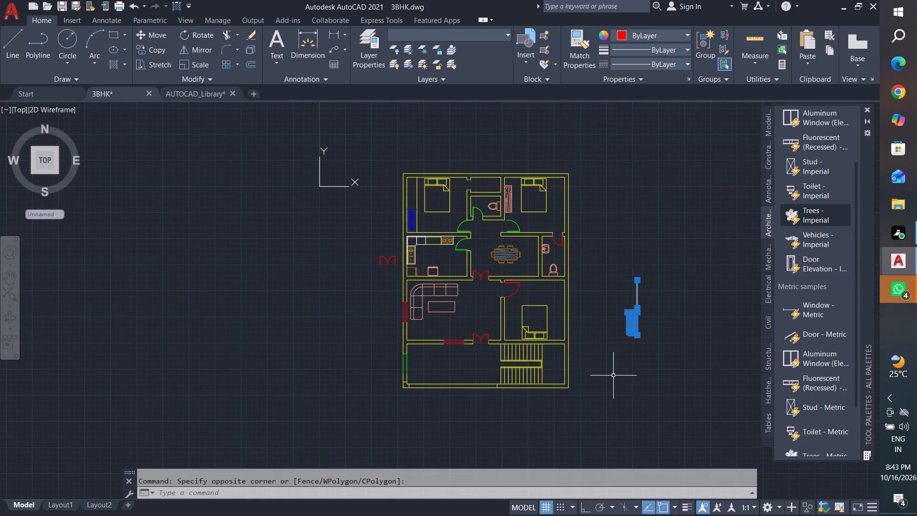
type("mi")
key("Return")
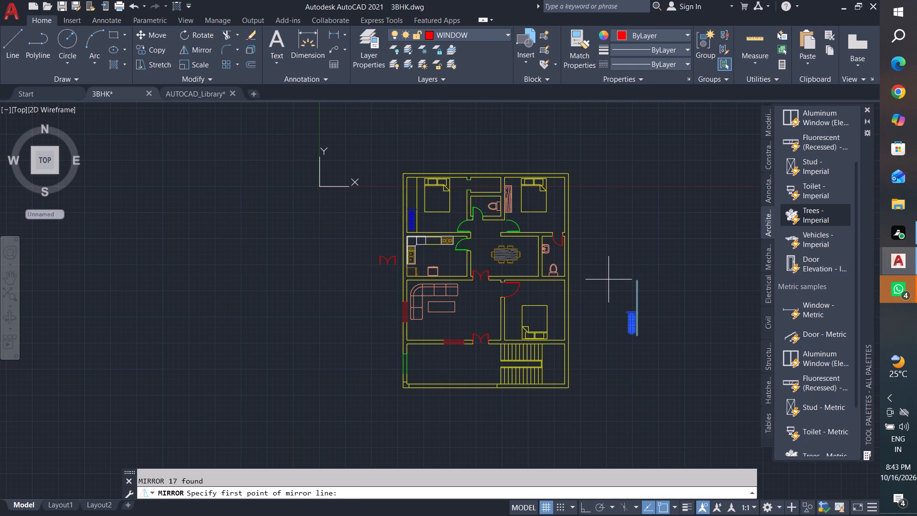
left_click(610, 273)
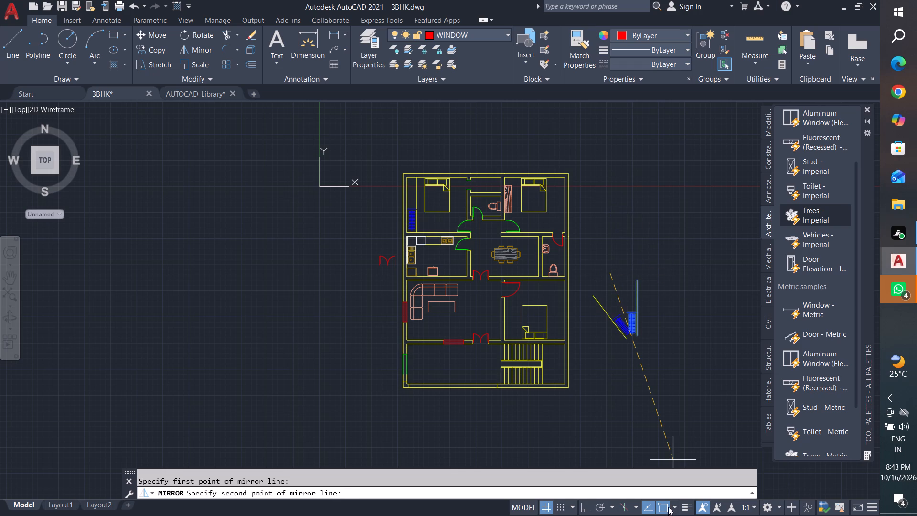
left_click(583, 511)
left_click(667, 270)
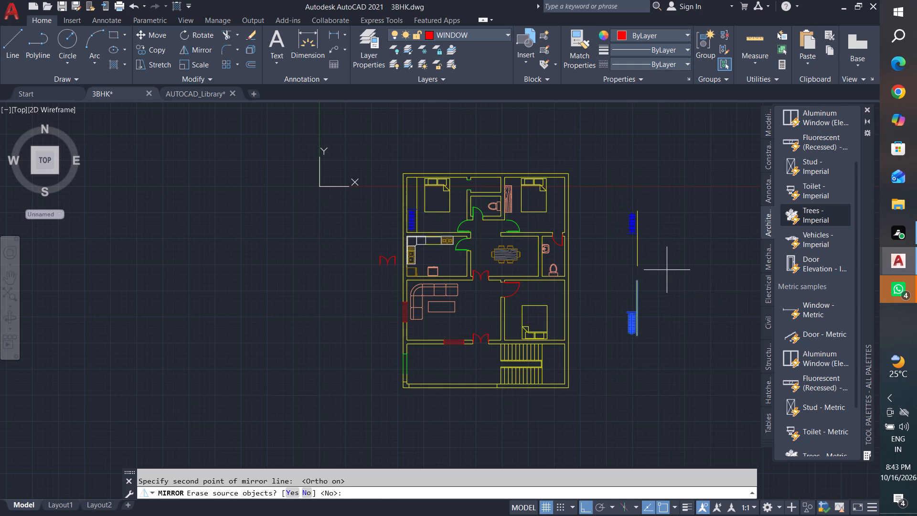
key("Return")
key("Escape")
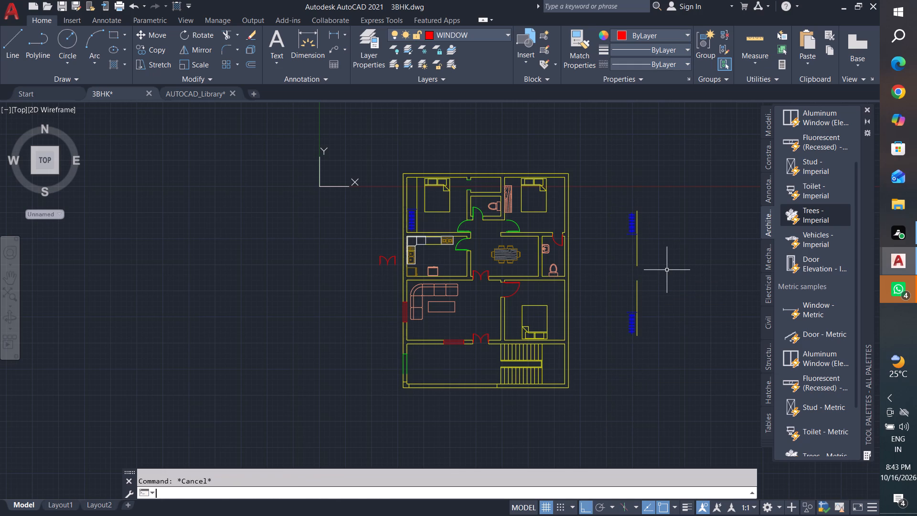
key("Escape")
key("Escape")
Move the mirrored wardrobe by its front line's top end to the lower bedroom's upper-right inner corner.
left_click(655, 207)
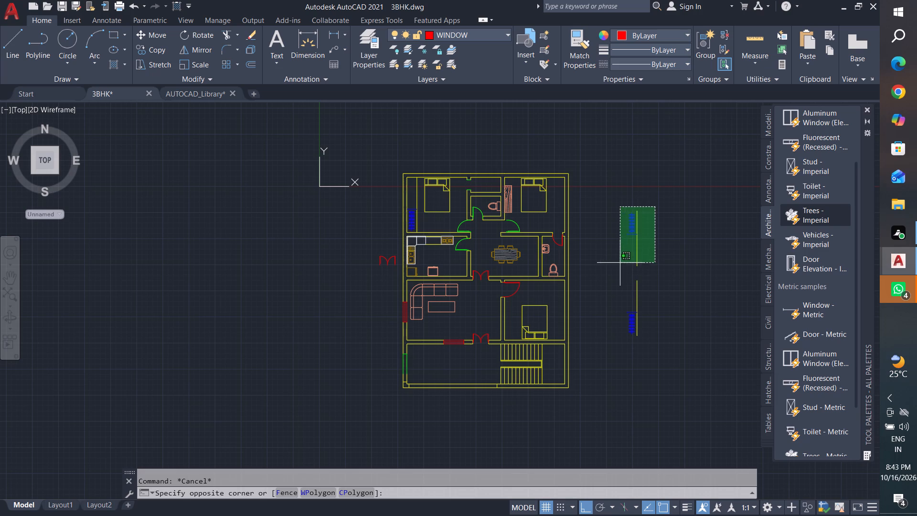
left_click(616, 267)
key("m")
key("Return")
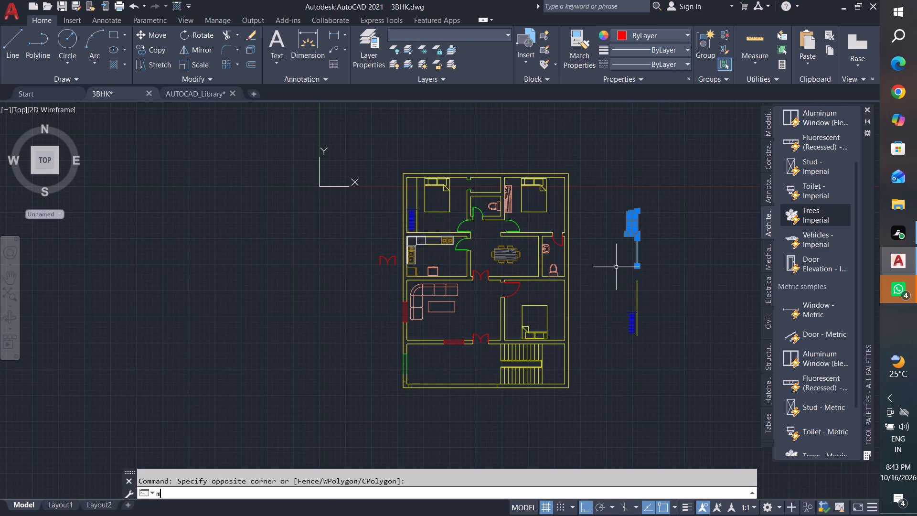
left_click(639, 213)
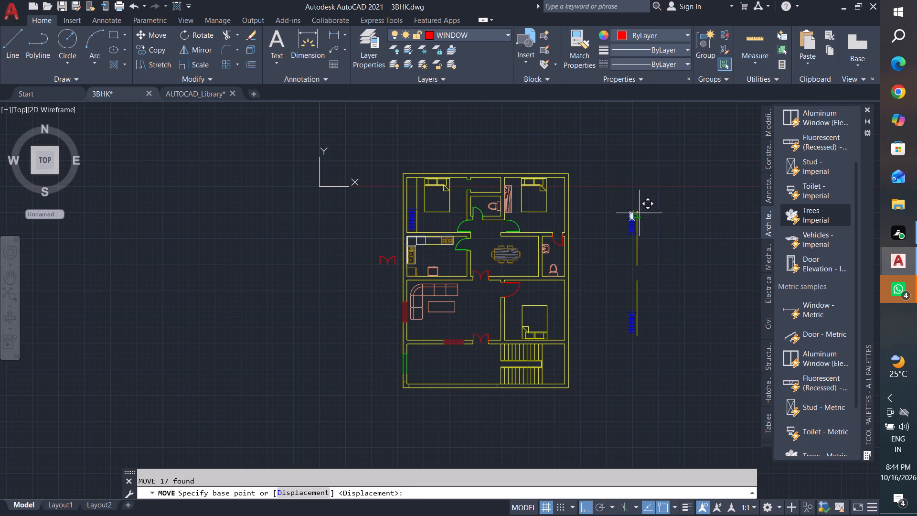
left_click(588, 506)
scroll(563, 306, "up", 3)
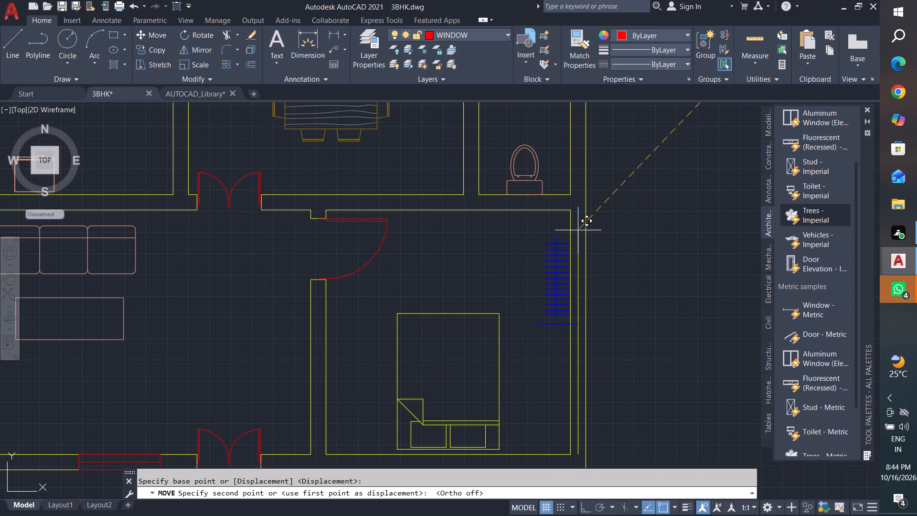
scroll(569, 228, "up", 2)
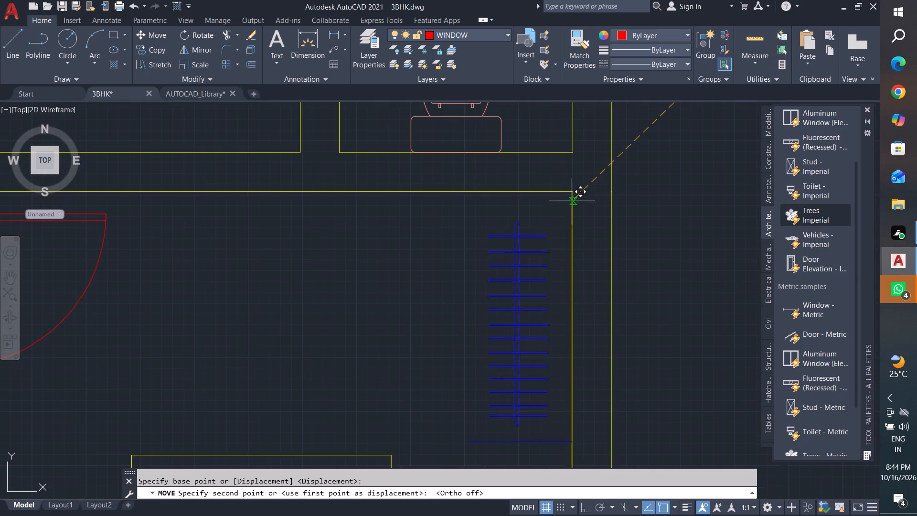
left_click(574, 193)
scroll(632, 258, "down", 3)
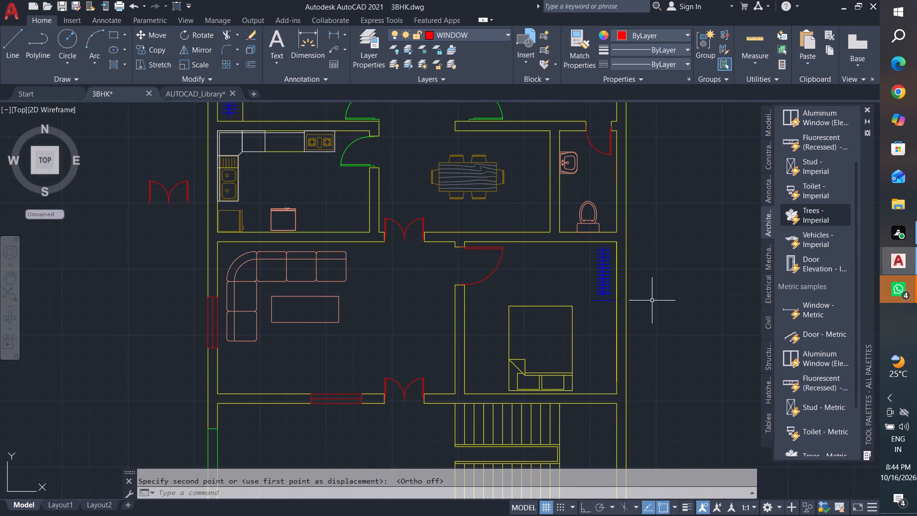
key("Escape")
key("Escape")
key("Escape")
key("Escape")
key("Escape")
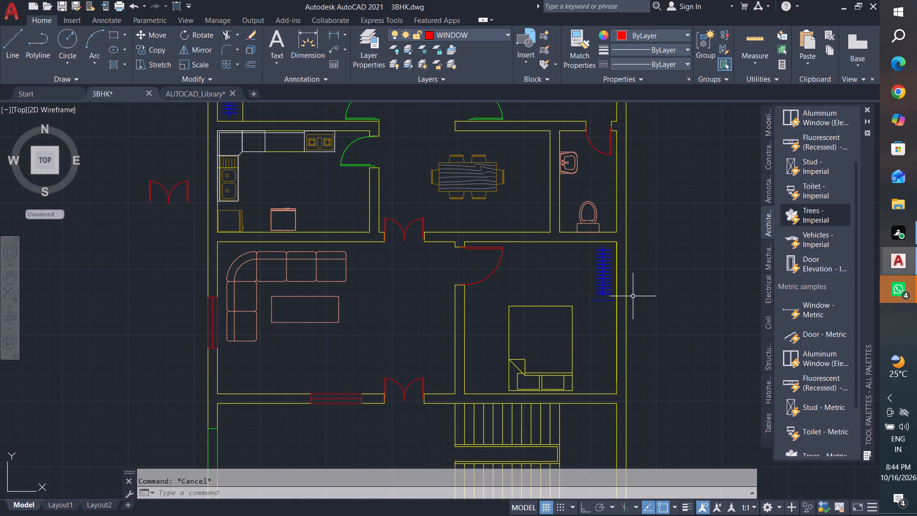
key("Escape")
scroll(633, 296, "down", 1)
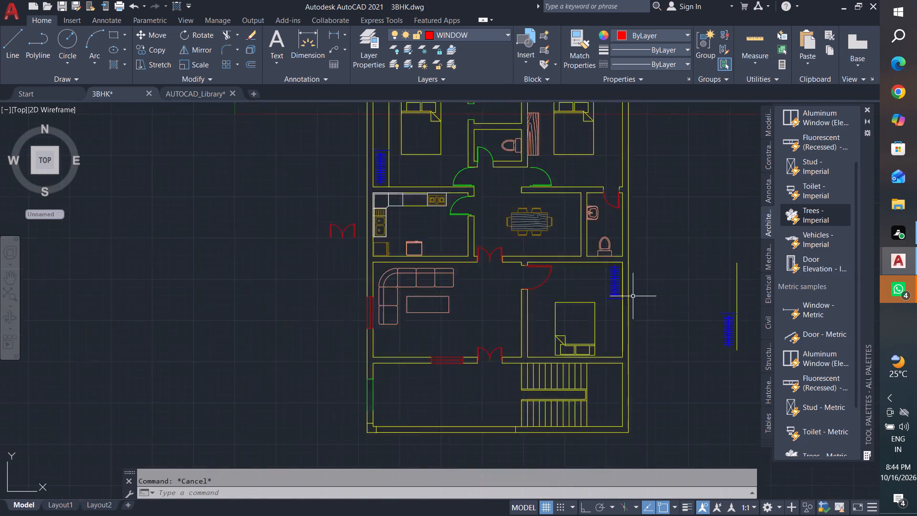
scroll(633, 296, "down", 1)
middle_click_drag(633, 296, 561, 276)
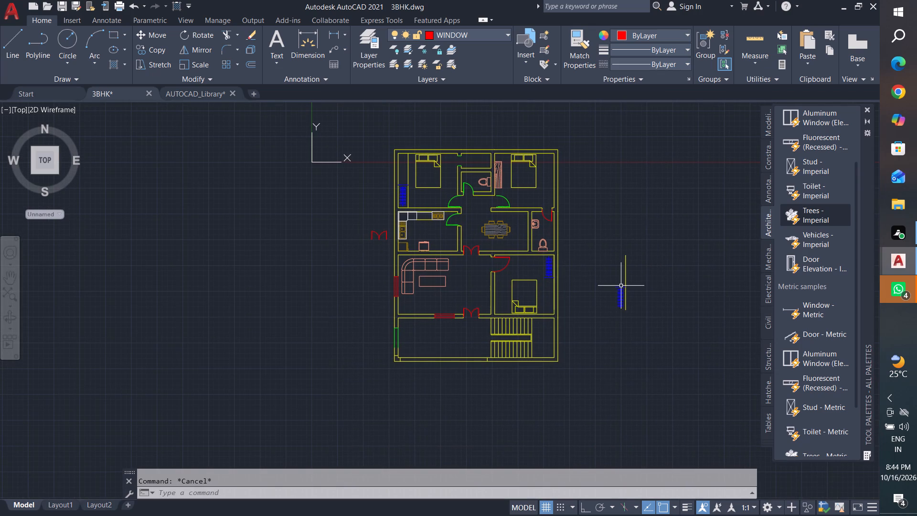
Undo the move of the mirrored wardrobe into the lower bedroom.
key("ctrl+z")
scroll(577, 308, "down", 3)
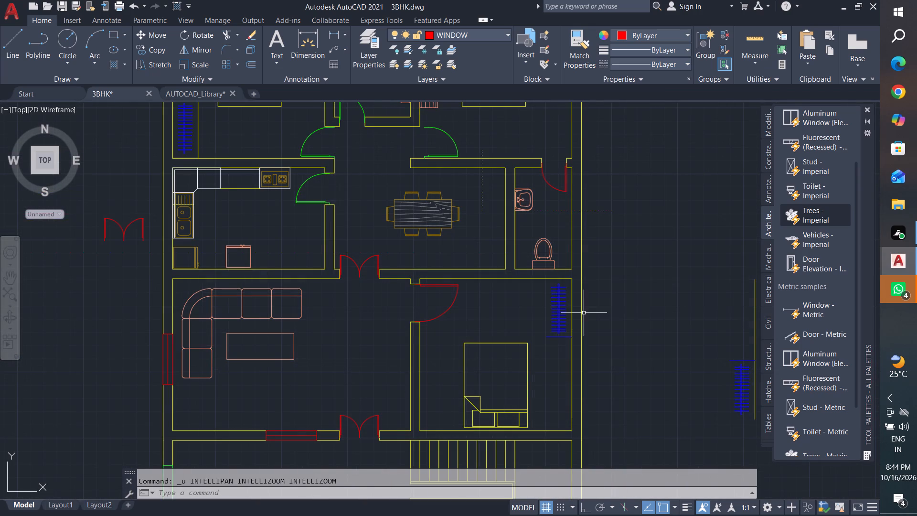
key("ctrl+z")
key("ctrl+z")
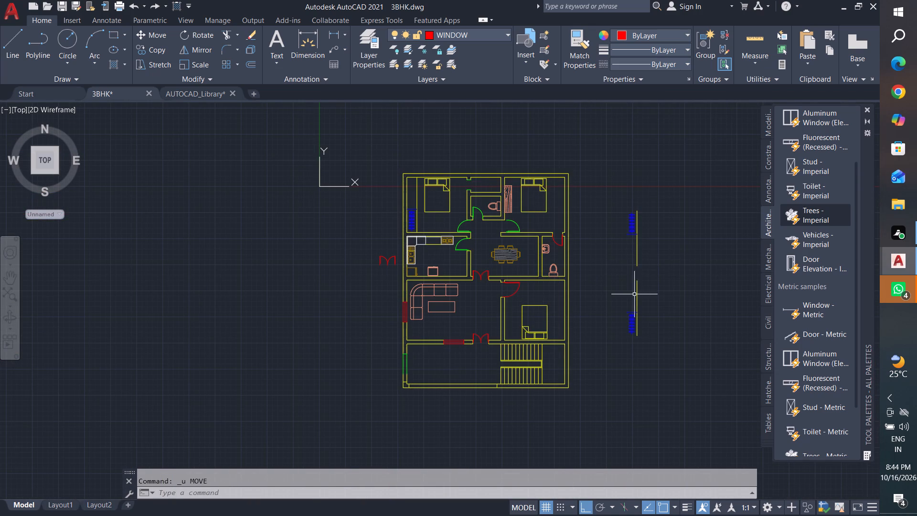
Draw a vertical line about 6'-4" long upward from the left end of the lower wardrobe copy's divider.
scroll(641, 316, "up", 3)
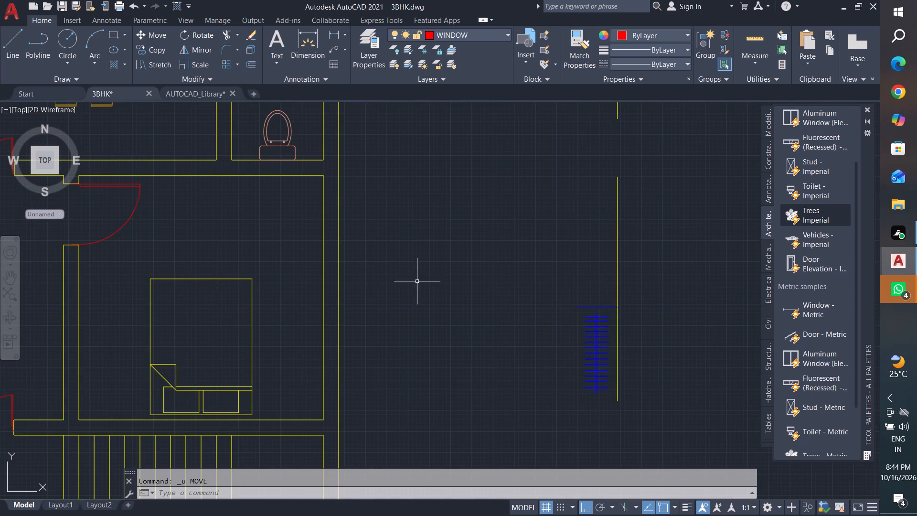
left_click(7, 42)
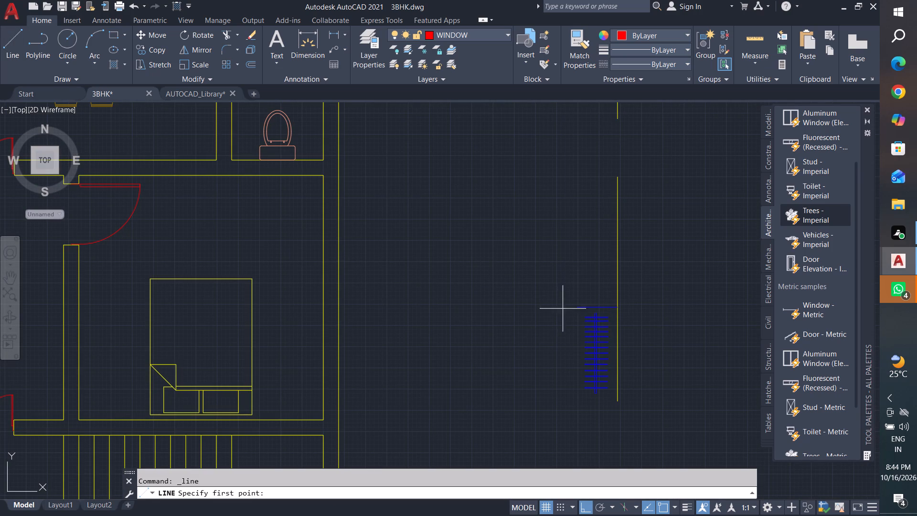
left_click(576, 309)
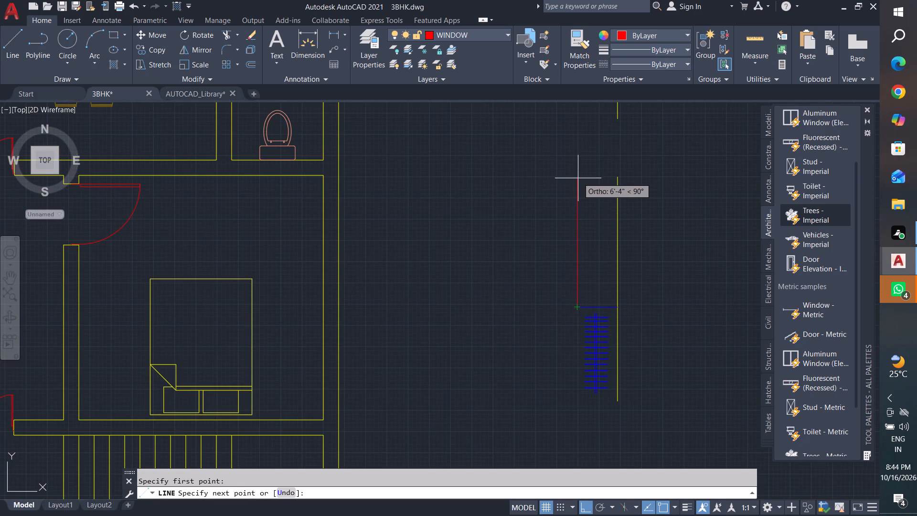
left_click(578, 176)
key("space")
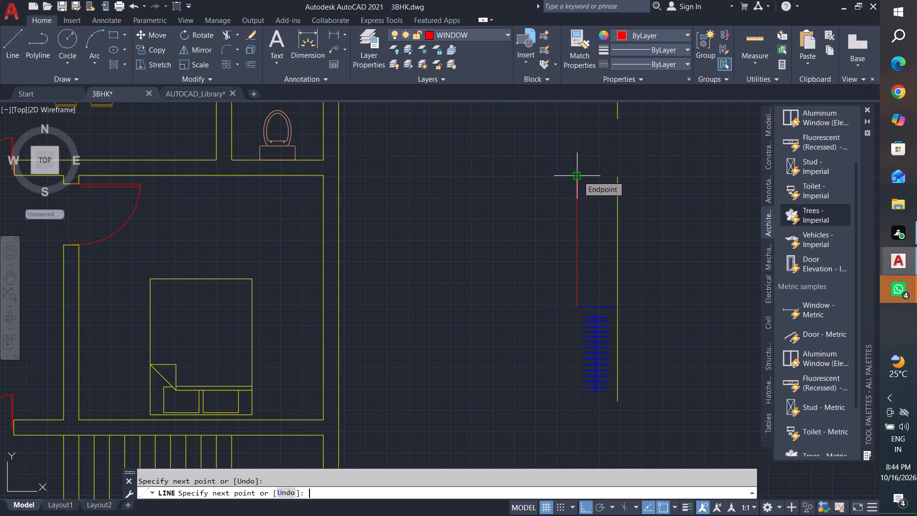
key("Escape")
key("Escape")
key("Escape")
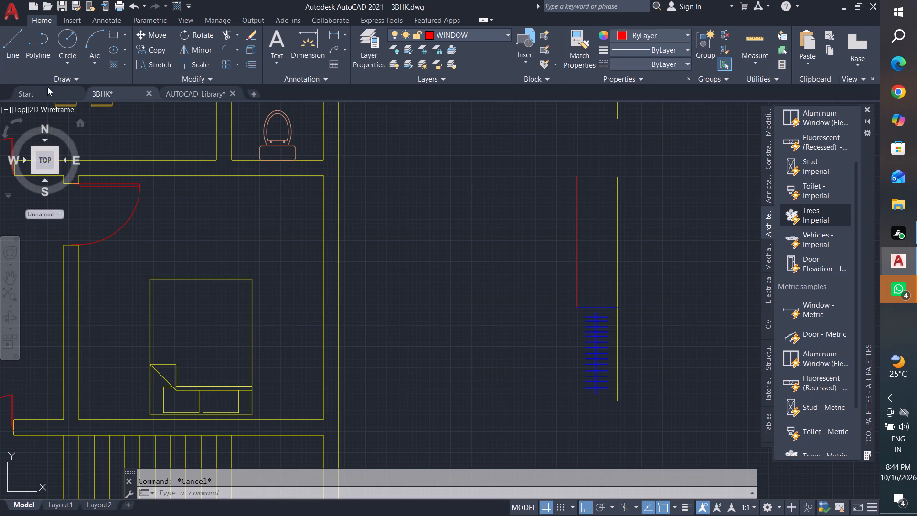
key("Escape")
Draw a horizontal helper line leftward from the bottom end of the wardrobe copy's yellow line, past the hangers.
left_click(16, 46)
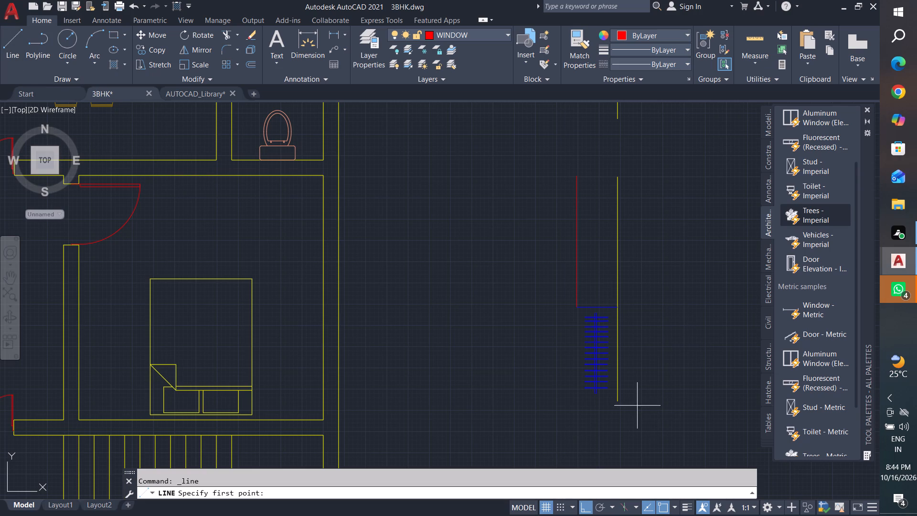
left_click(618, 402)
left_click(507, 413)
key("Escape")
key("Escape")
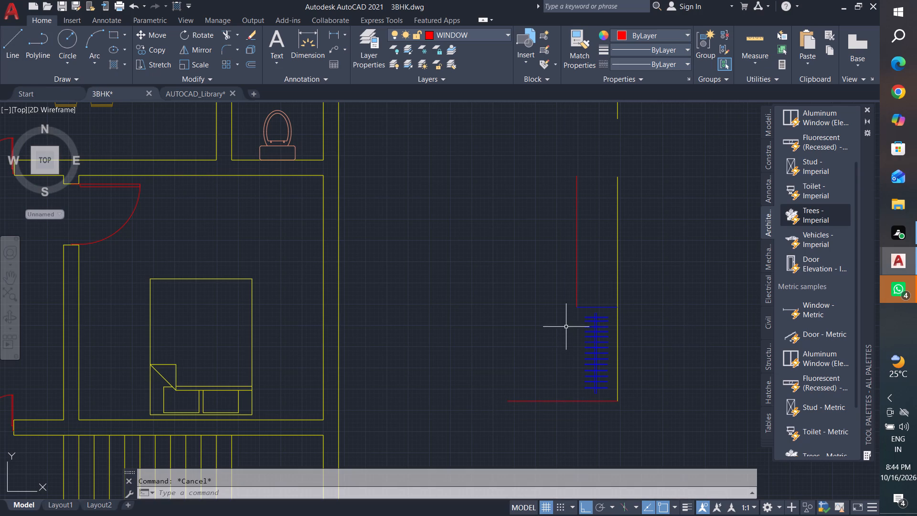
key("Escape")
key("Escape")
Extend the new vertical line down to the horizontal helper line below the hangers.
type("ex")
key("space")
key("space")
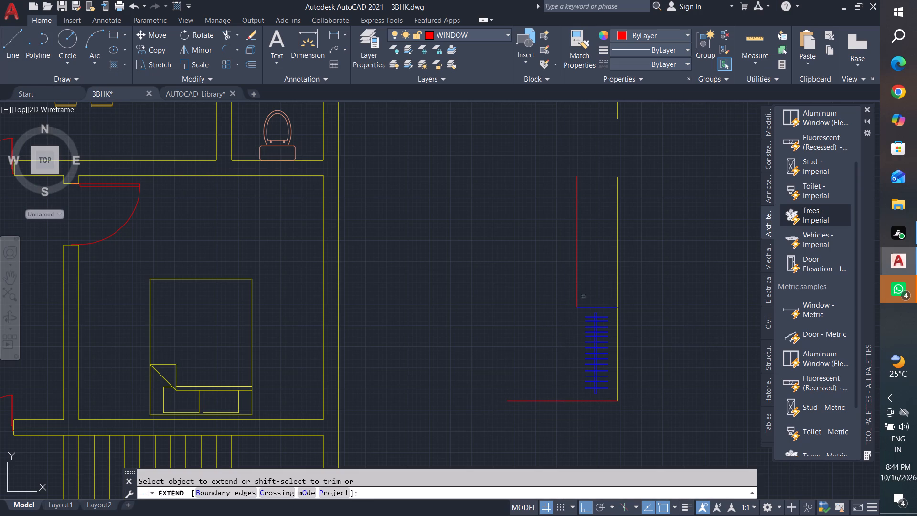
left_click(584, 295)
left_click(536, 290)
key("Escape")
key("Escape")
key("Escape")
key("Escape")
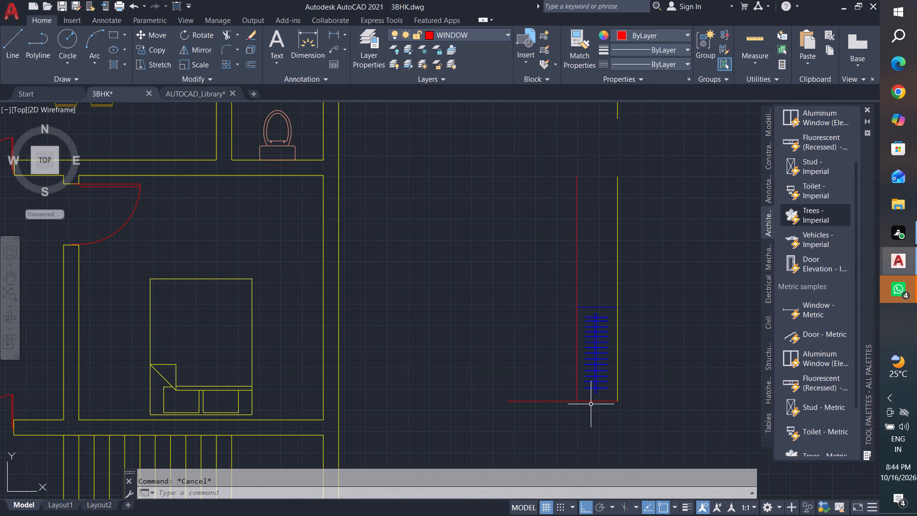
Trim away both pieces of the horizontal helper line below the wardrobe copy.
type("tr")
key("space")
key("space")
left_click(598, 401)
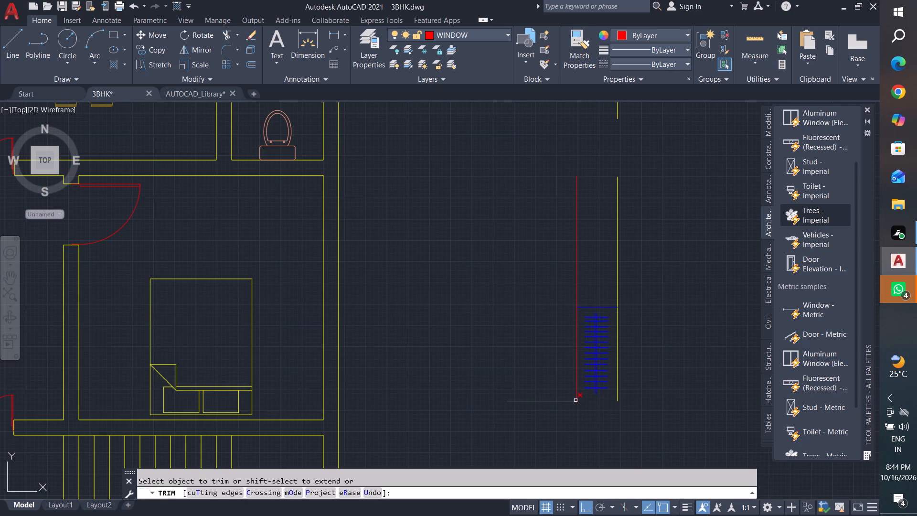
left_click(570, 402)
key("Escape")
key("Escape")
key("Escape")
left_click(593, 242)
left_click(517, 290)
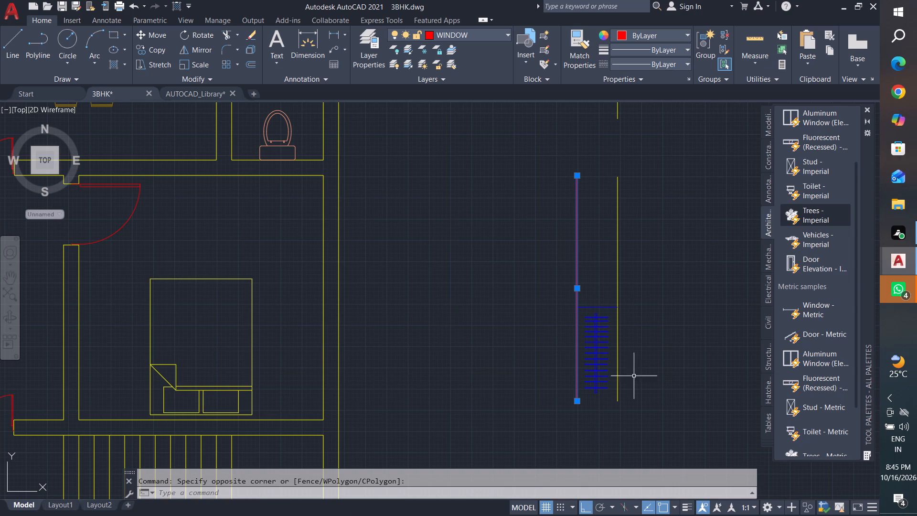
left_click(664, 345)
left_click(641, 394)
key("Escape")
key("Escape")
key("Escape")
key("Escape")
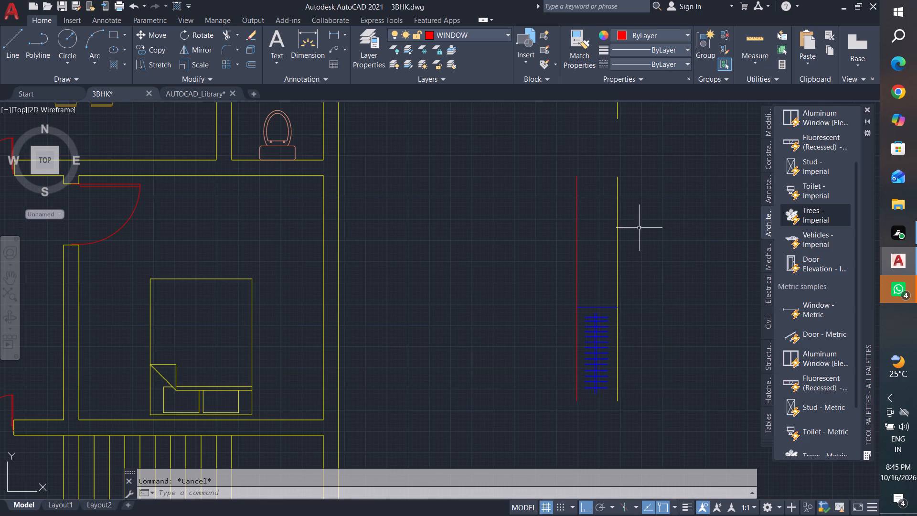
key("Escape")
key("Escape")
Change the wardrobe copy's new red vertical line to the FURNITURE layer.
left_click_drag(591, 219, 576, 240)
left_click(544, 265)
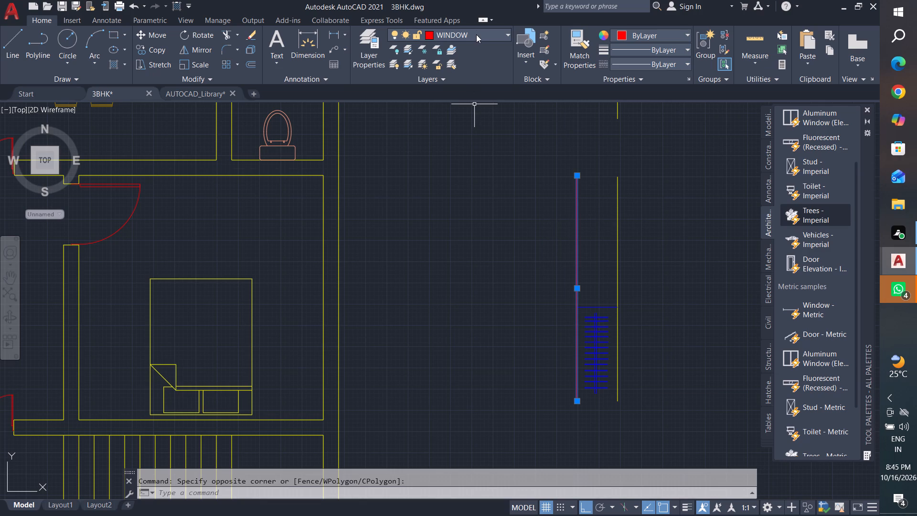
left_click(476, 30)
left_click(463, 78)
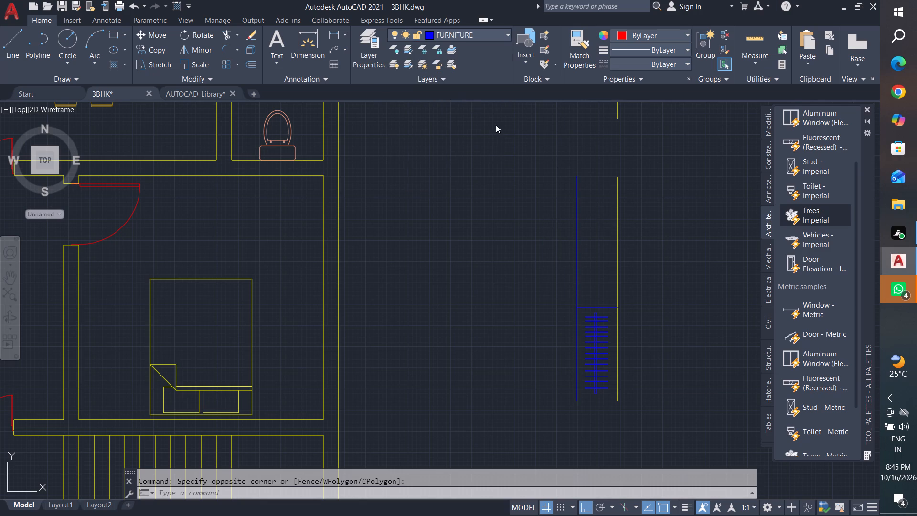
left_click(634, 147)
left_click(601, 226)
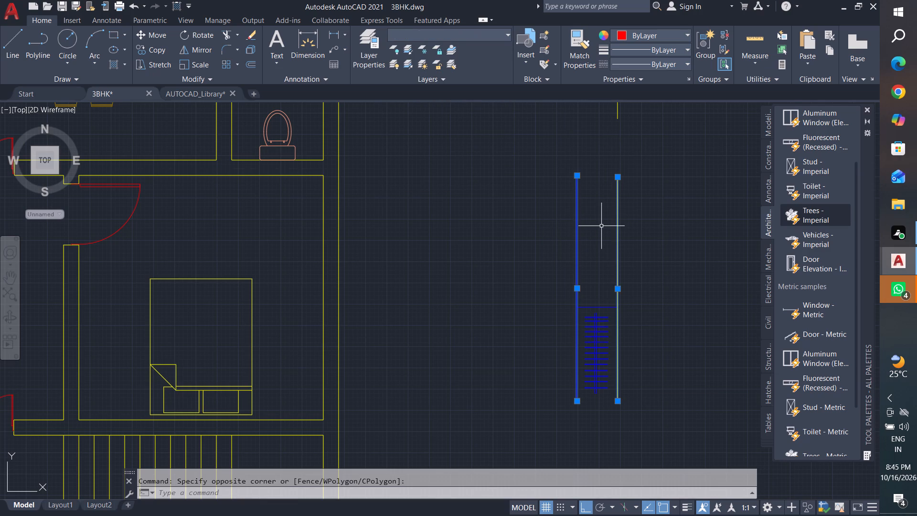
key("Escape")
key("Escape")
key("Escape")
Delete the yellow WALL-layer vertical line along the lower wardrobe copy's right side.
left_click(637, 184)
left_click(598, 243)
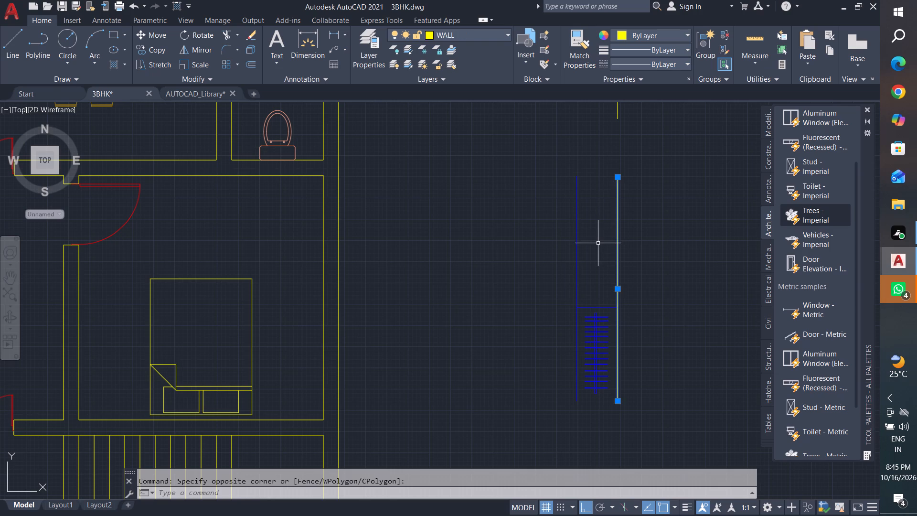
key("Delete")
Move the wardrobe copy into the lower bedroom, snapping the right end of its divider to the inner face of the right-hand outer wall.
left_click(651, 169)
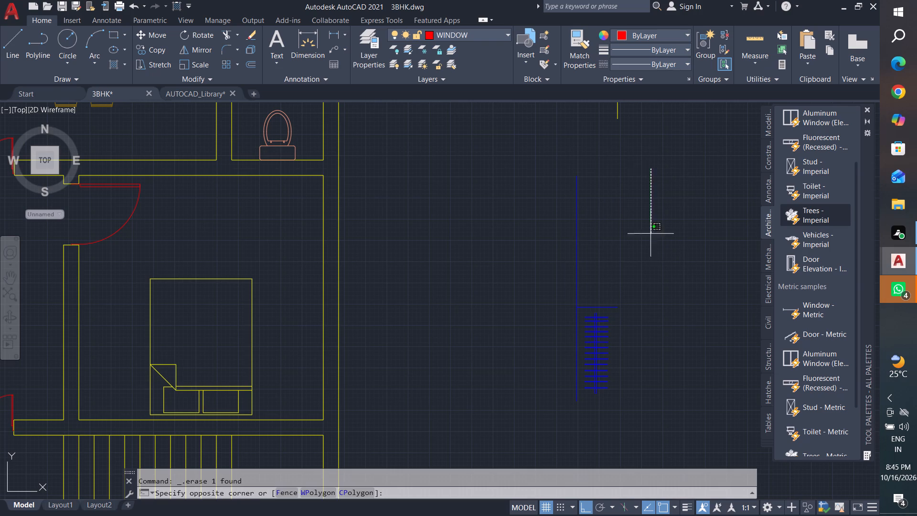
left_click(529, 415)
key("m")
key("Return")
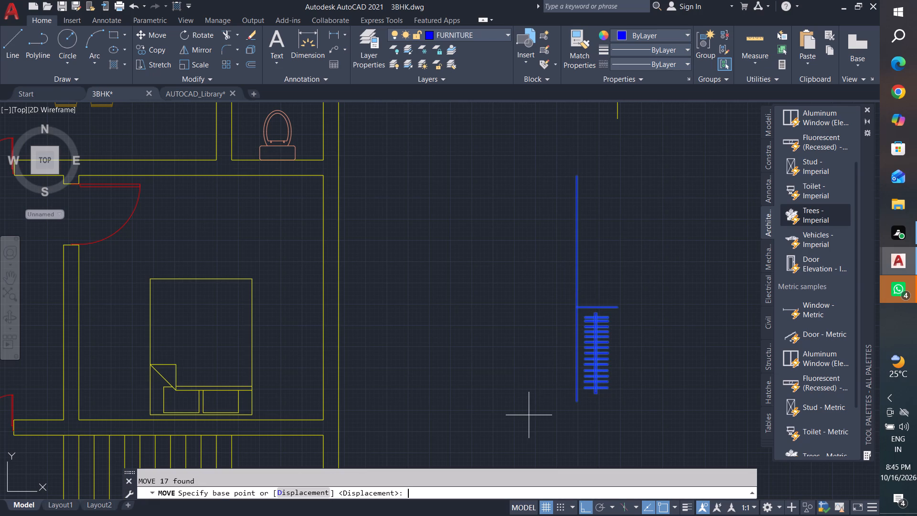
left_click(618, 308)
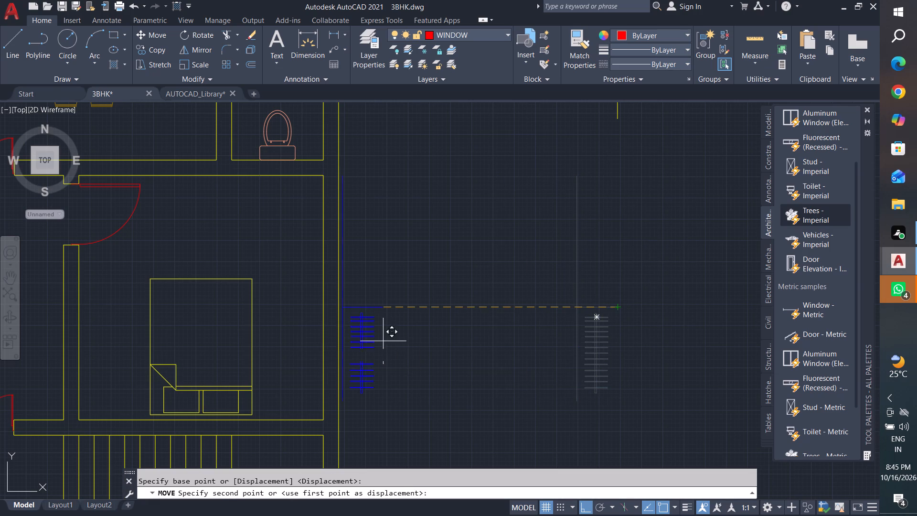
left_click(321, 304)
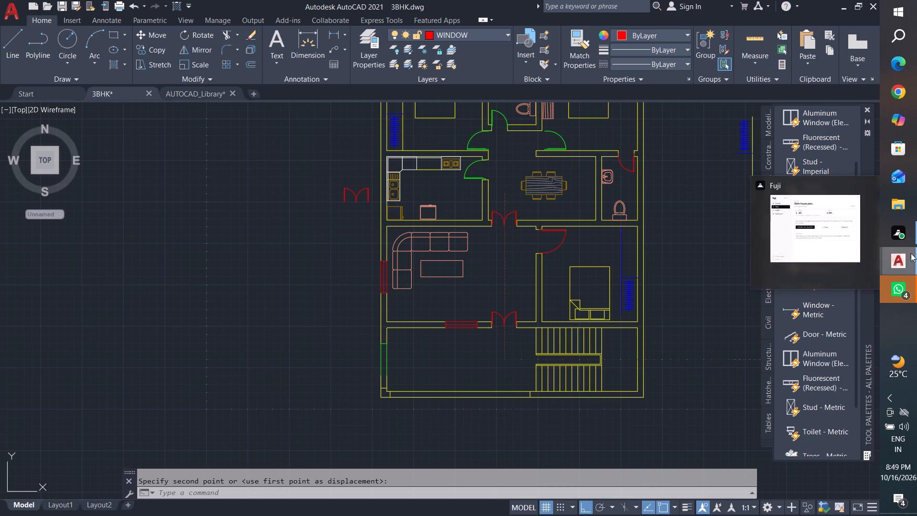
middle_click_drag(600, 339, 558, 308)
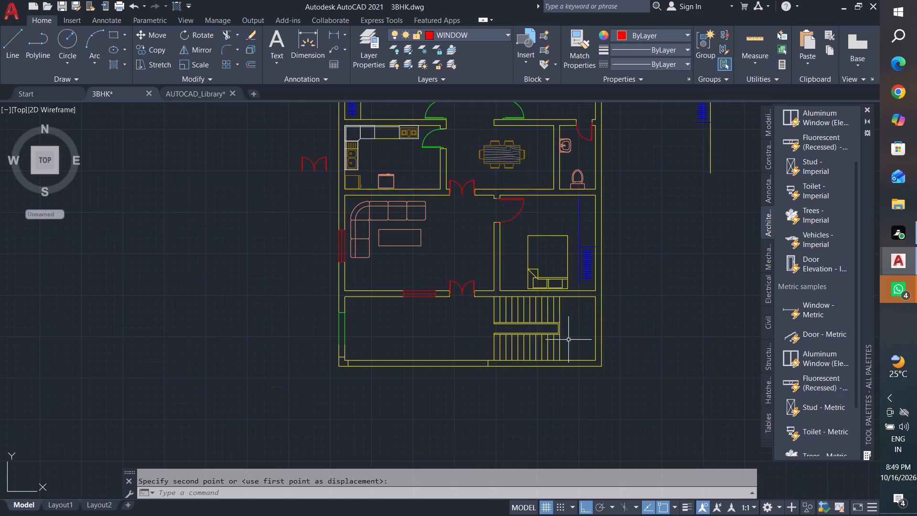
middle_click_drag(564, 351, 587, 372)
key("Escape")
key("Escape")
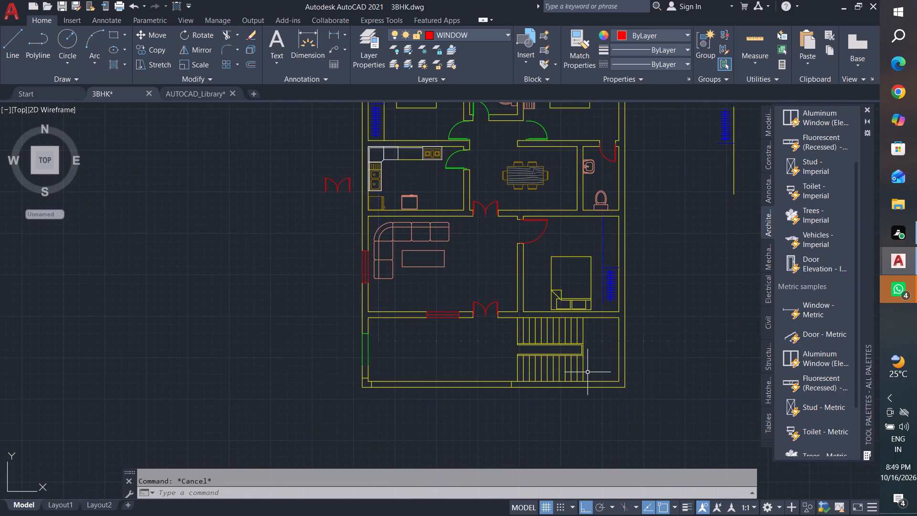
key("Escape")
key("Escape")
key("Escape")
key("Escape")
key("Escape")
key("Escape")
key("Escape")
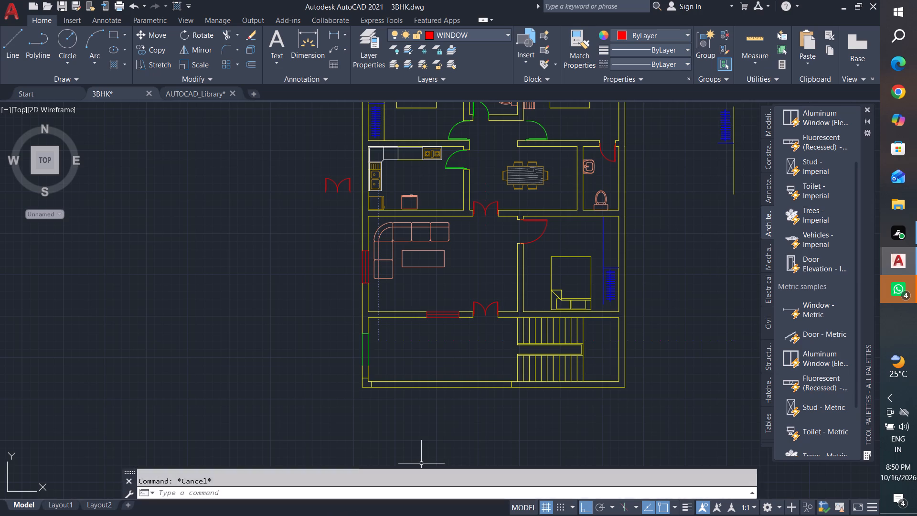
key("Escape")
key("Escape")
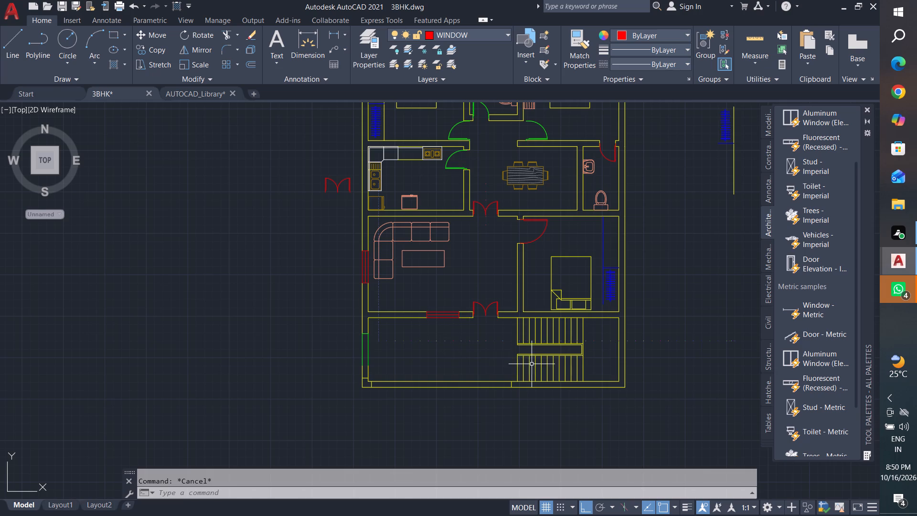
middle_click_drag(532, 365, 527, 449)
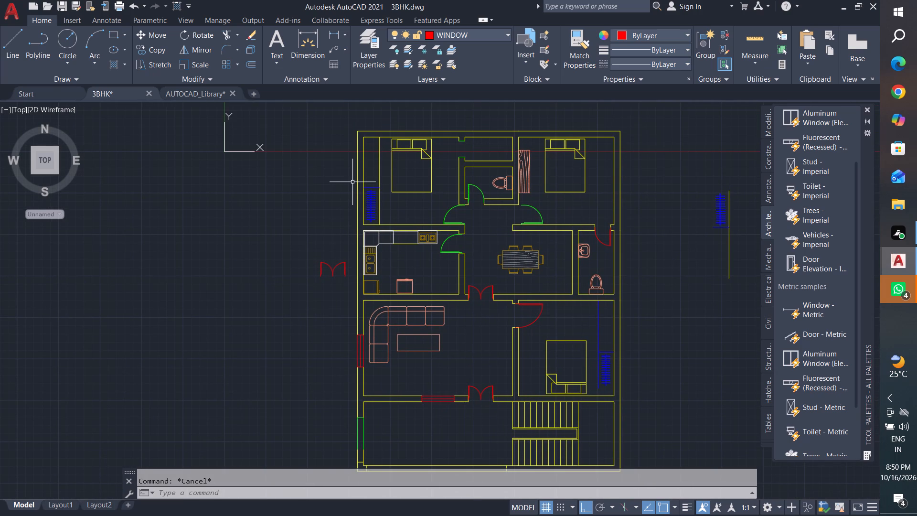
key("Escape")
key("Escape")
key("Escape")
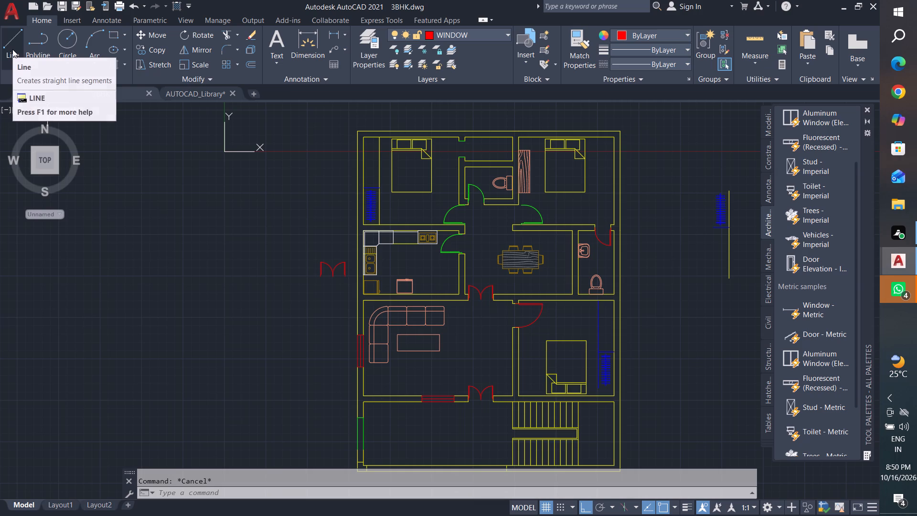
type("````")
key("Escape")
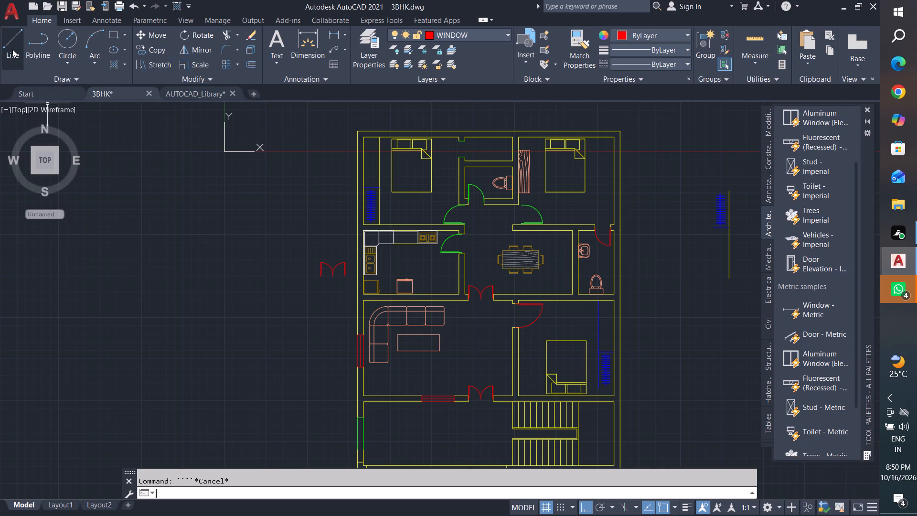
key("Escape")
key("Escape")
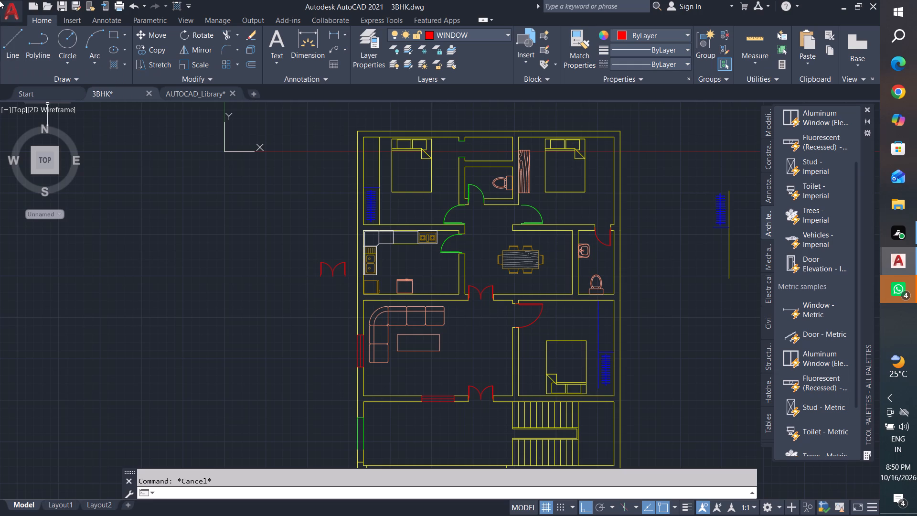
Draw a short WINDOW-layer line across the outer wall of the upper-left bedroom, just above the wardrobe's hanger compartment.
left_click(21, 37)
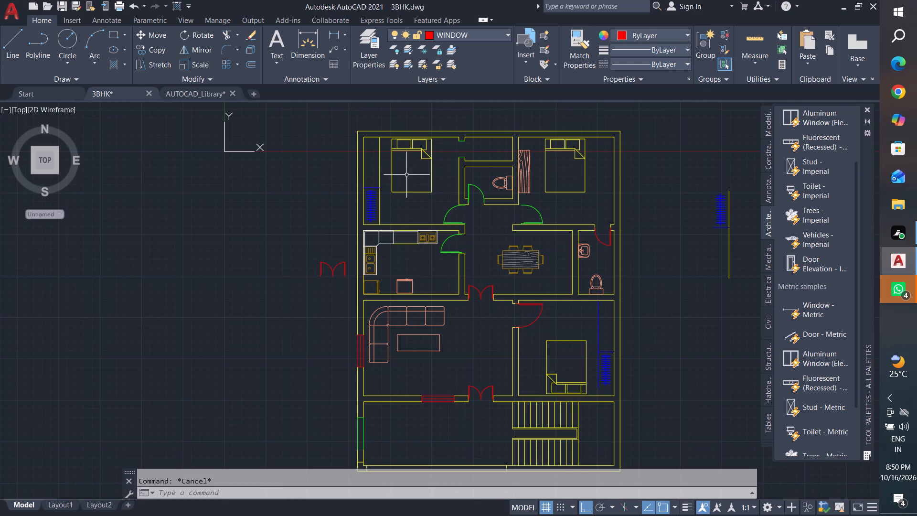
left_click(9, 51)
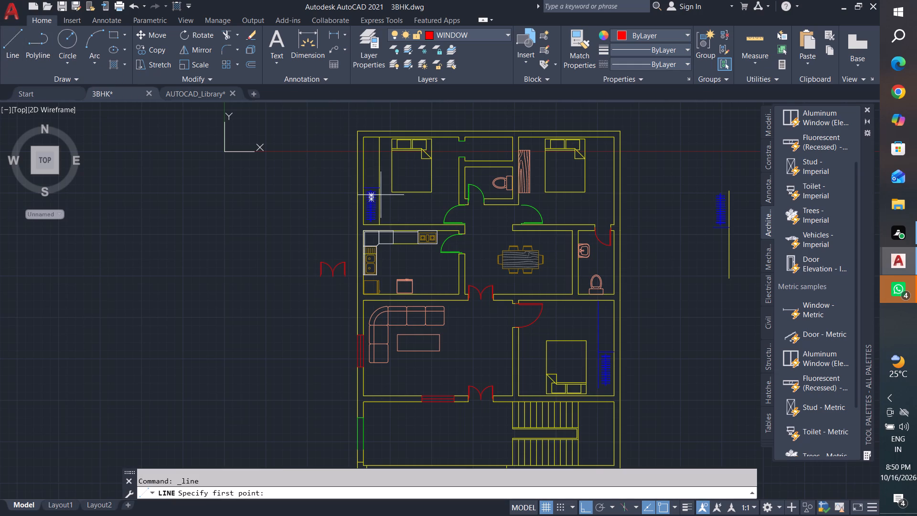
left_click(363, 178)
scroll(355, 180, "up", 3)
left_click(363, 182)
key("Escape")
key("Escape")
scroll(346, 220, "down", 2)
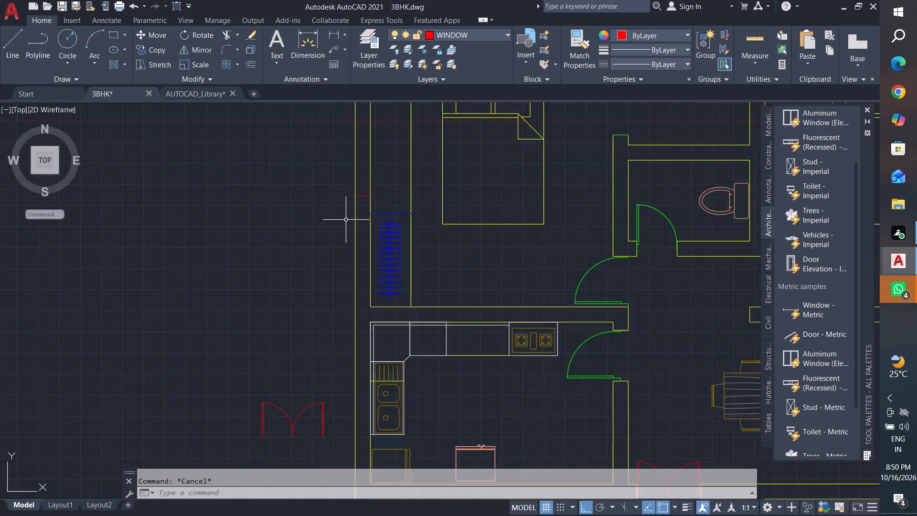
Offset the short red line across the upper-left bedroom's outer wall upward by 2'.
middle_click_drag(346, 220, 398, 301)
key("Escape")
key("Escape")
key("Escape")
key("Escape")
key("Escape")
key("Escape")
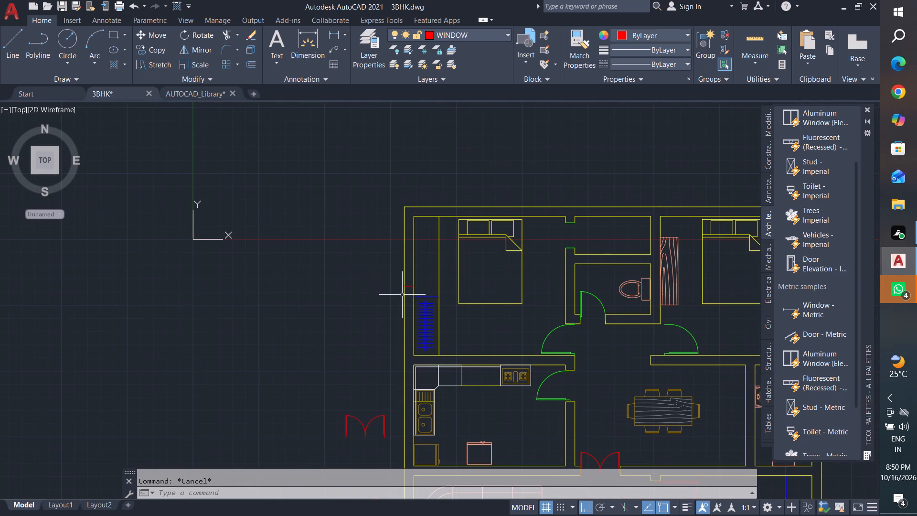
type("o 2'")
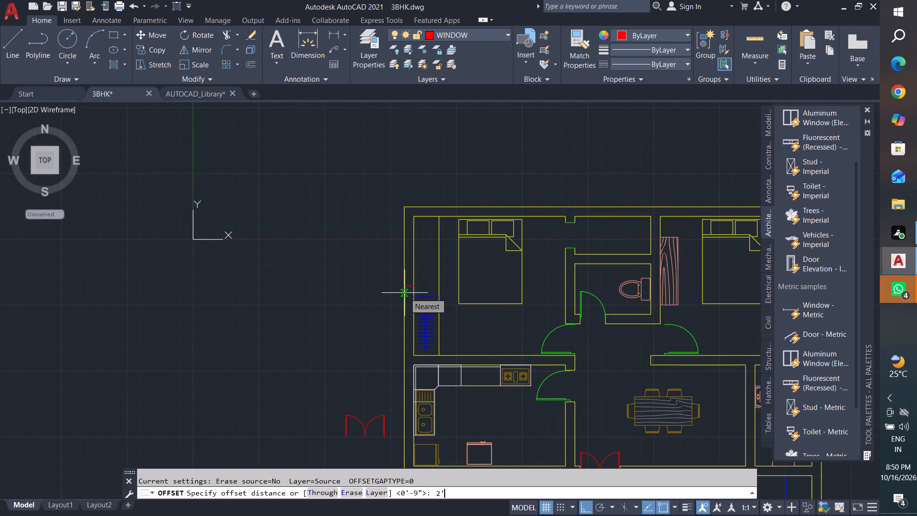
key("Return")
scroll(408, 277, "up", 1)
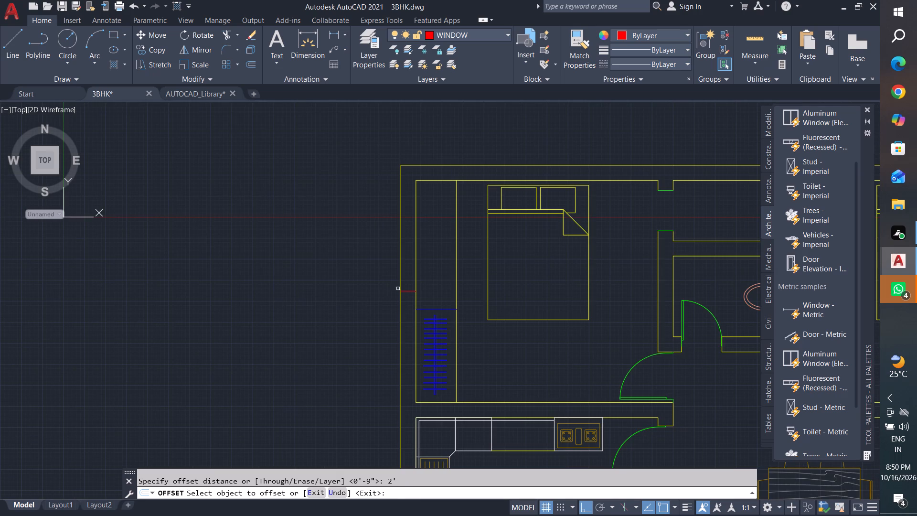
left_click(408, 292)
left_click(412, 259)
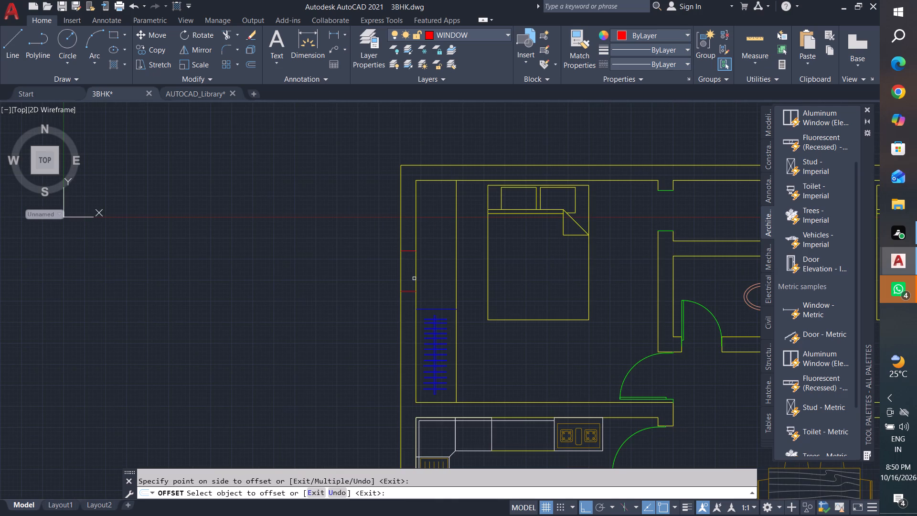
key("Escape")
key("Escape")
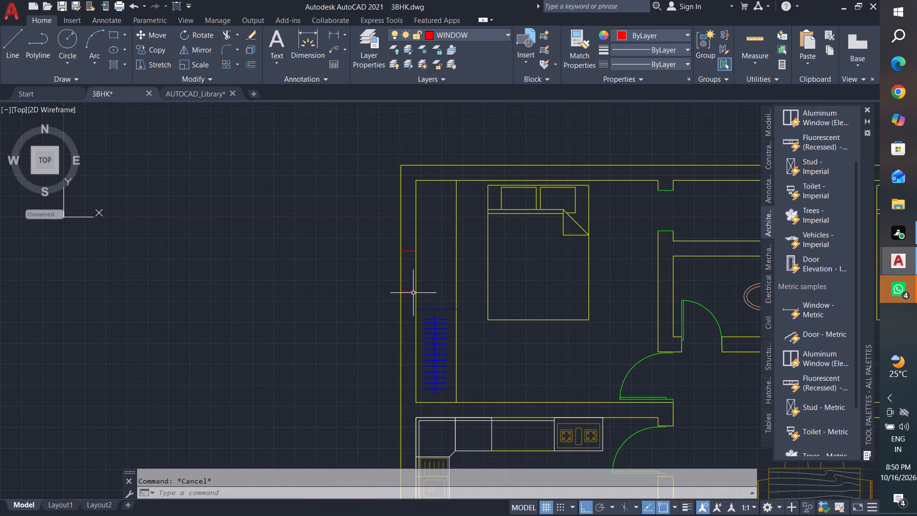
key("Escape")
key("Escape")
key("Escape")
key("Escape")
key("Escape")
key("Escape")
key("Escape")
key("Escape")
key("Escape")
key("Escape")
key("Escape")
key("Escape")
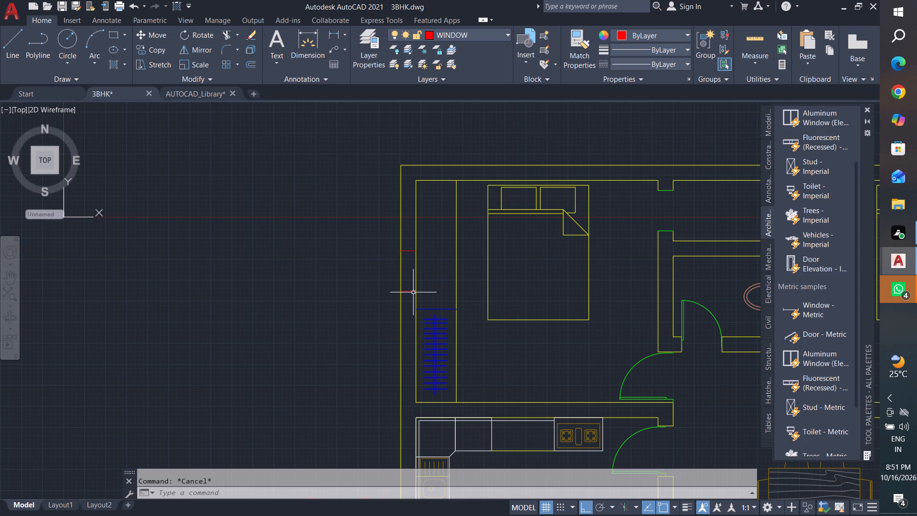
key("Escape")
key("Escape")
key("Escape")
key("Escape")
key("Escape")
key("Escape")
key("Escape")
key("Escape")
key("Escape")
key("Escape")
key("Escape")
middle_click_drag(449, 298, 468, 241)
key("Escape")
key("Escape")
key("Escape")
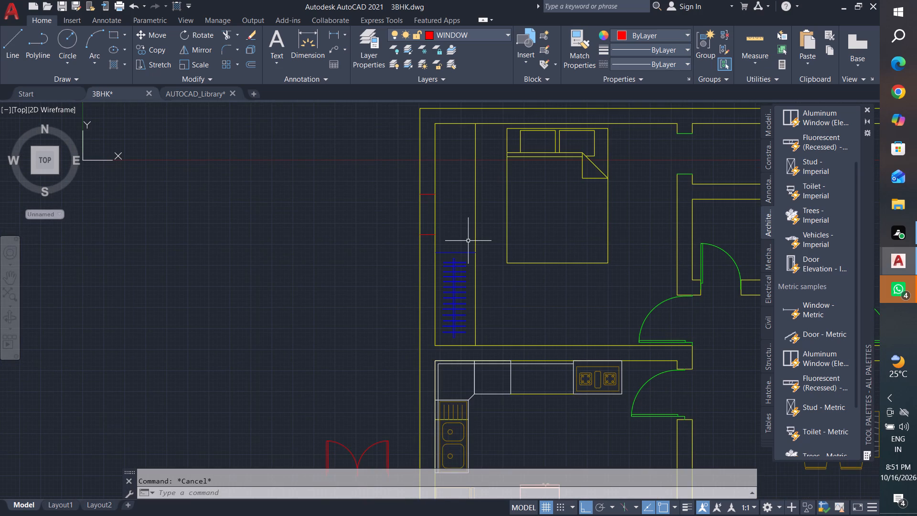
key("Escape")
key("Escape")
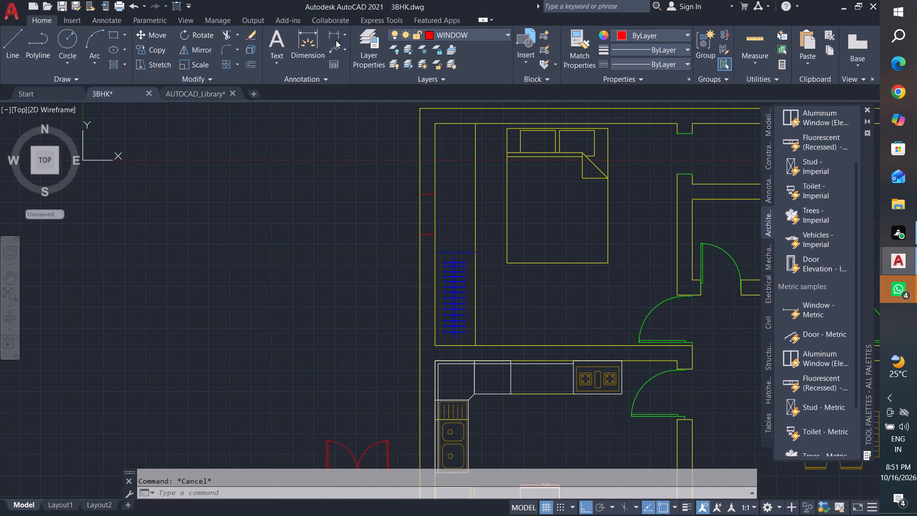
Check the vertical distance between the two red window lines on the upper-left bedroom's outer wall with a linear dimension, without placing it.
left_click(333, 37)
left_click(417, 236)
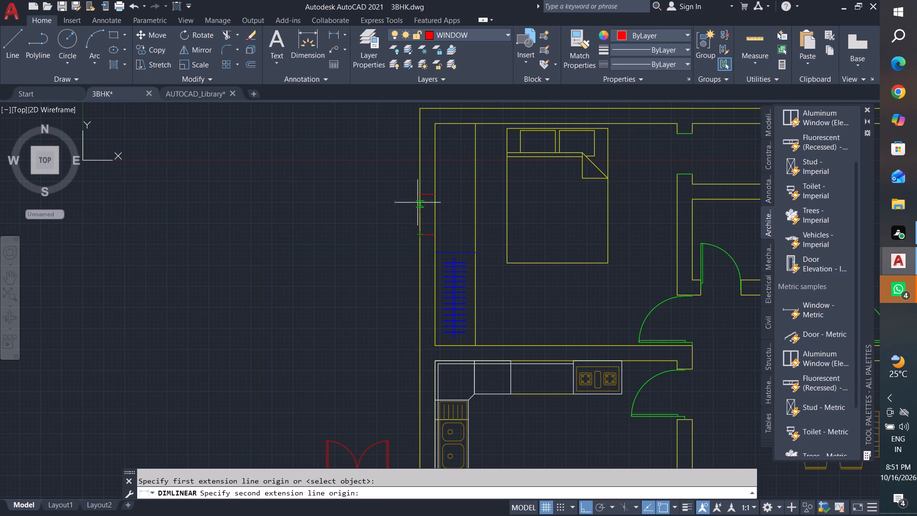
left_click(421, 193)
key("Escape")
key("Escape")
key("Escape")
key("Escape")
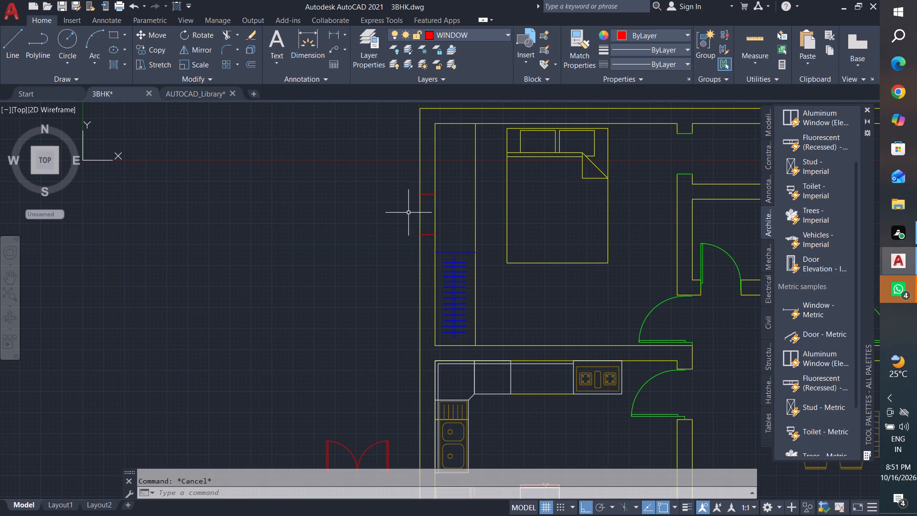
Offset the lower red line across the upper-left bedroom's outer wall downward by 2'.
key("Escape")
key("Escape")
key("Escape")
key("Escape")
key("Escape")
key("Escape")
key("Escape")
type("o 2'")
key("Return")
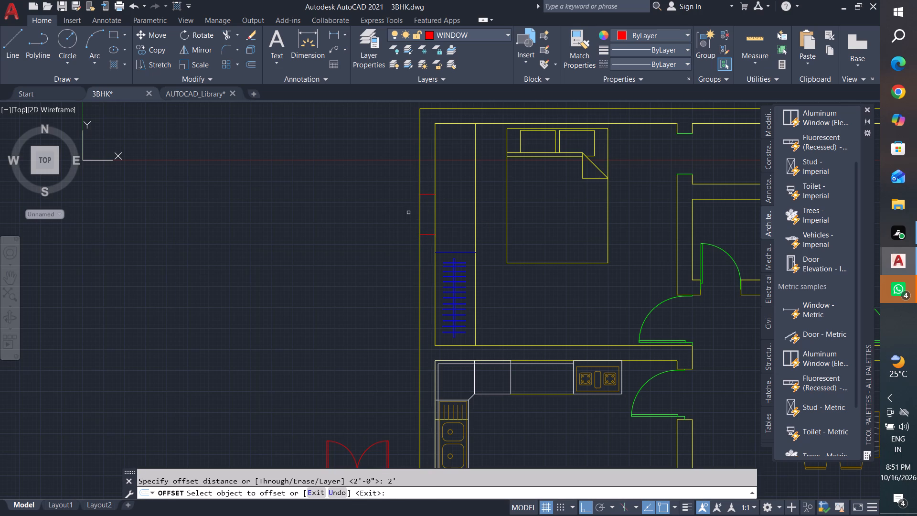
left_click(428, 235)
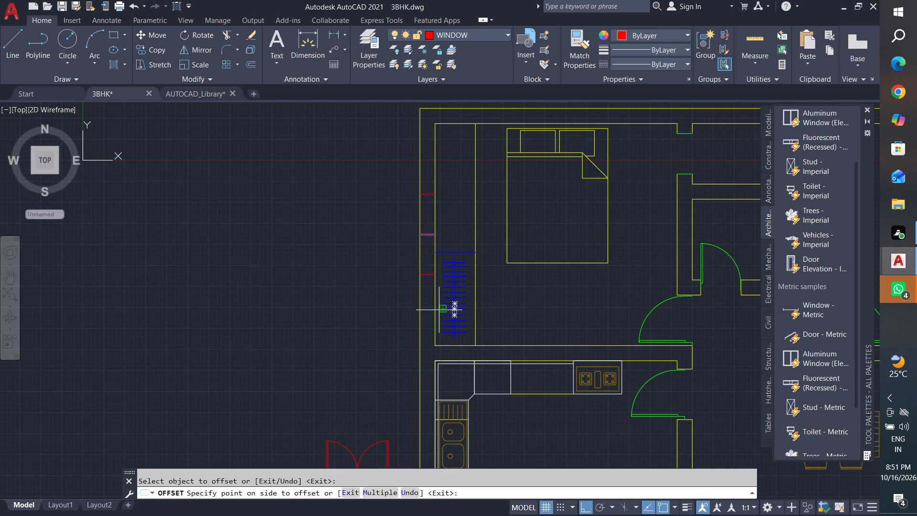
left_click(383, 339)
scroll(431, 258, "up", 1)
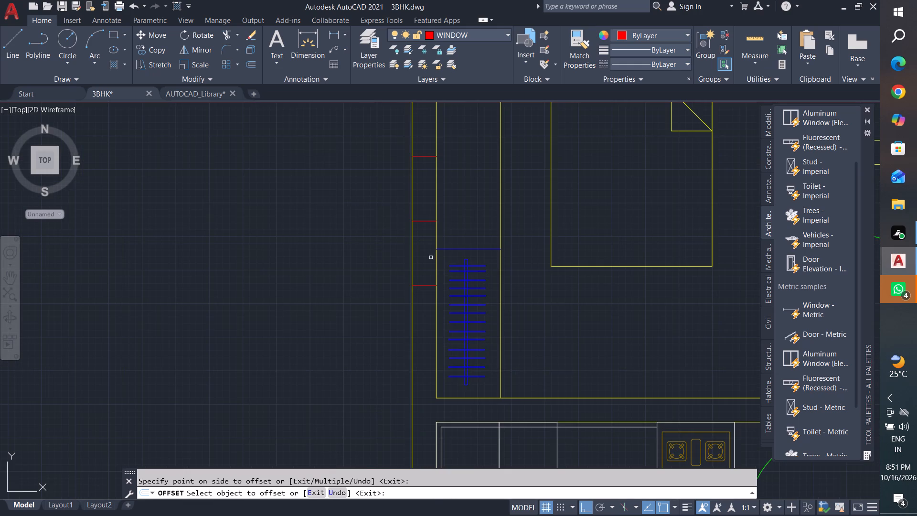
middle_click_drag(438, 260, 483, 317)
key("Escape")
key("Escape")
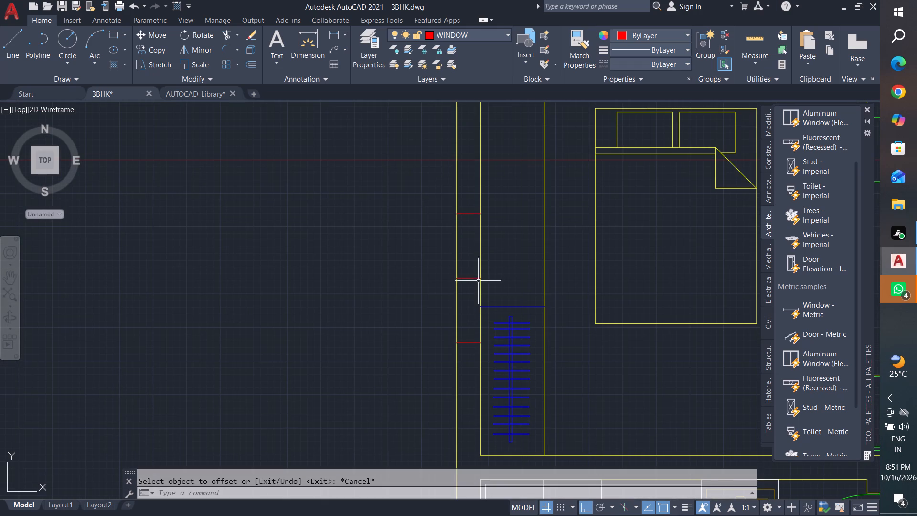
key("Escape")
key("Escape")
key("Escape")
key("Escape")
key("Escape")
key("Escape")
key("Escape")
key("Escape")
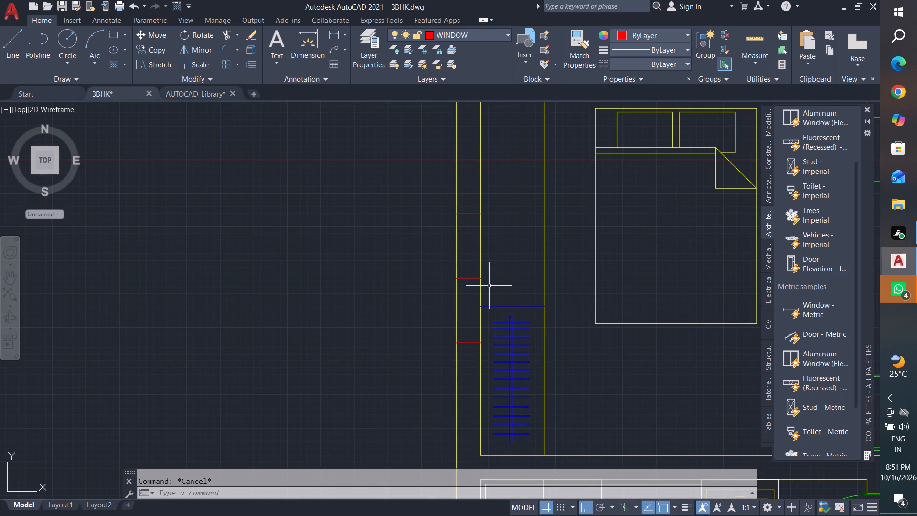
Trim both outer-wall faces between the top and bottom red lines and remove the middle red line to open the window gap.
type("tr")
key("space")
key("space")
left_click(518, 283)
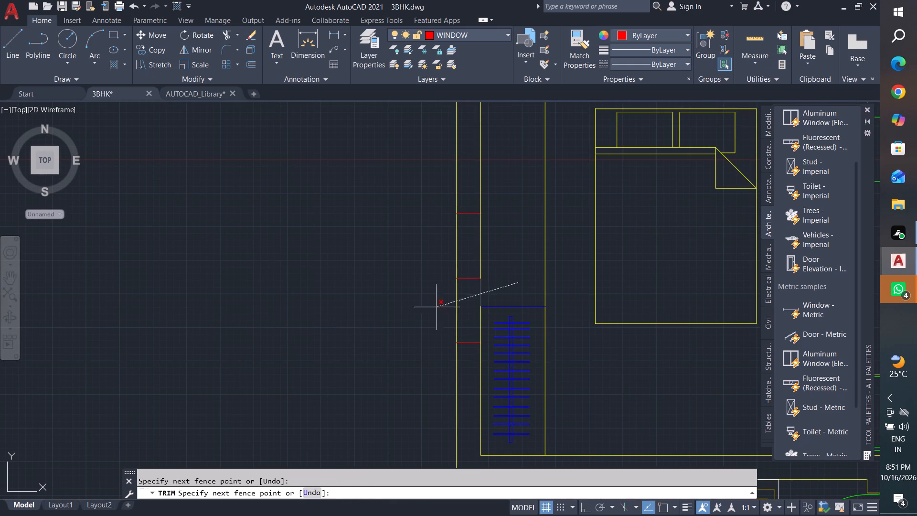
left_click(422, 311)
left_click(480, 319)
left_click(476, 281)
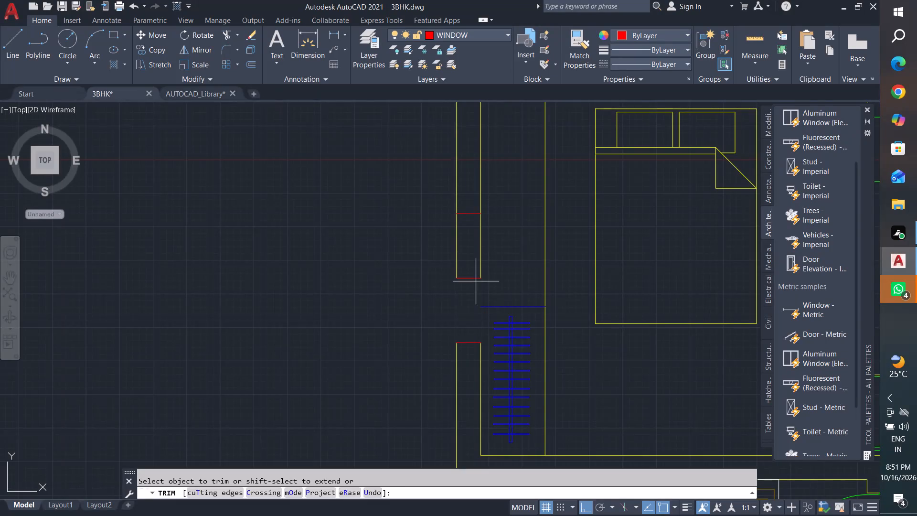
left_click(426, 231)
left_click_drag(507, 236, 490, 246)
left_click(421, 278)
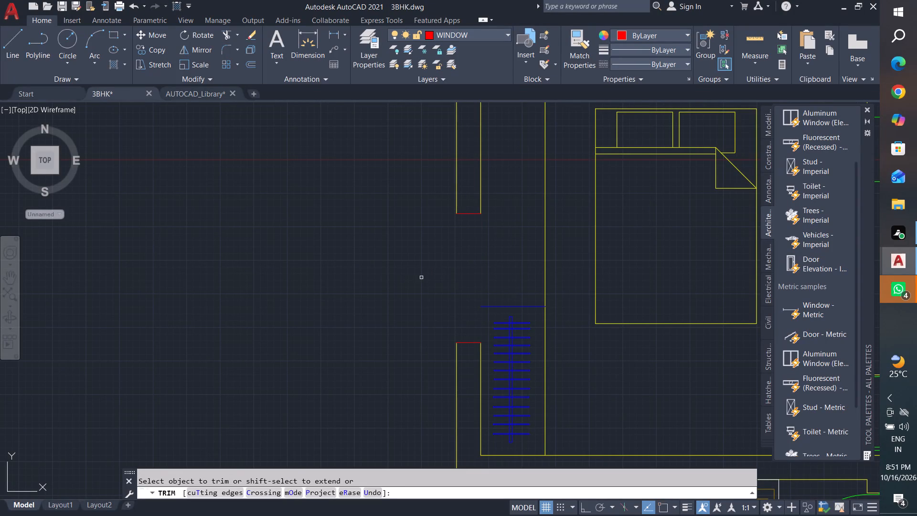
Remove the two remaining red lines capping the ends of the outer-wall window opening with Trim.
left_click(466, 199)
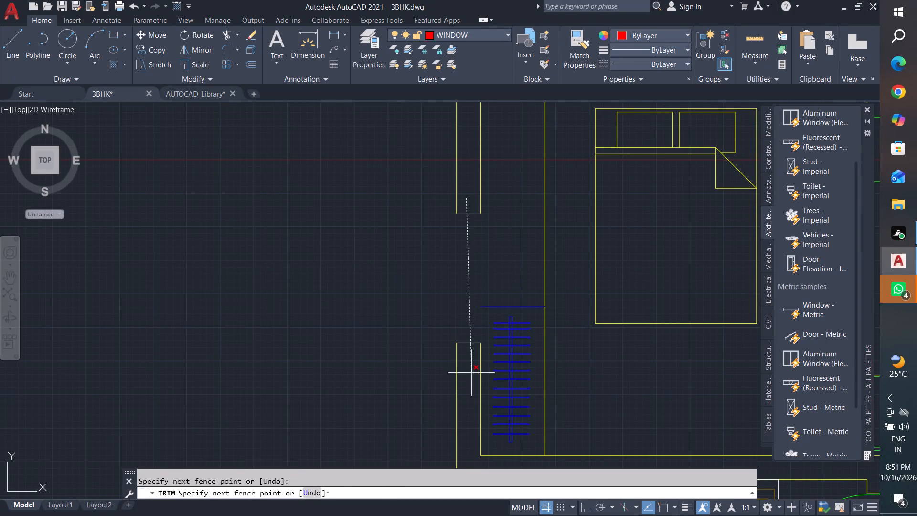
left_click(471, 373)
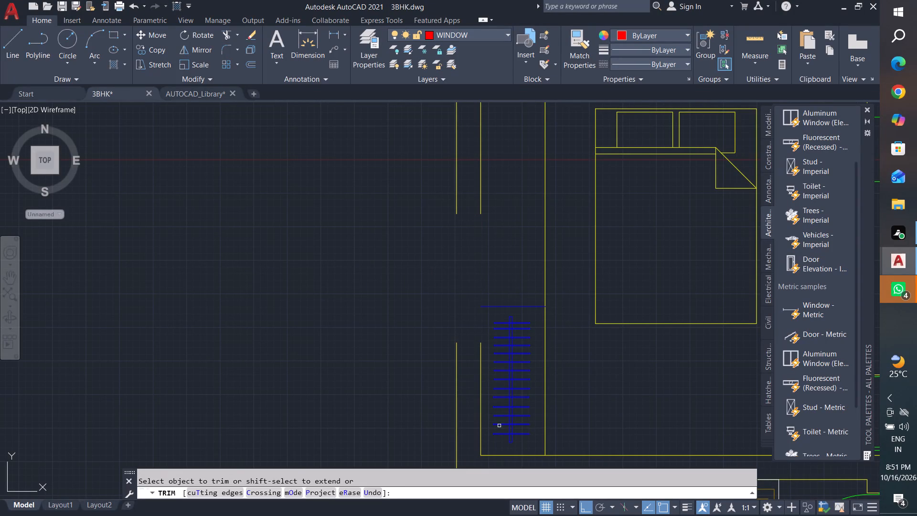
key("Escape")
key("Escape")
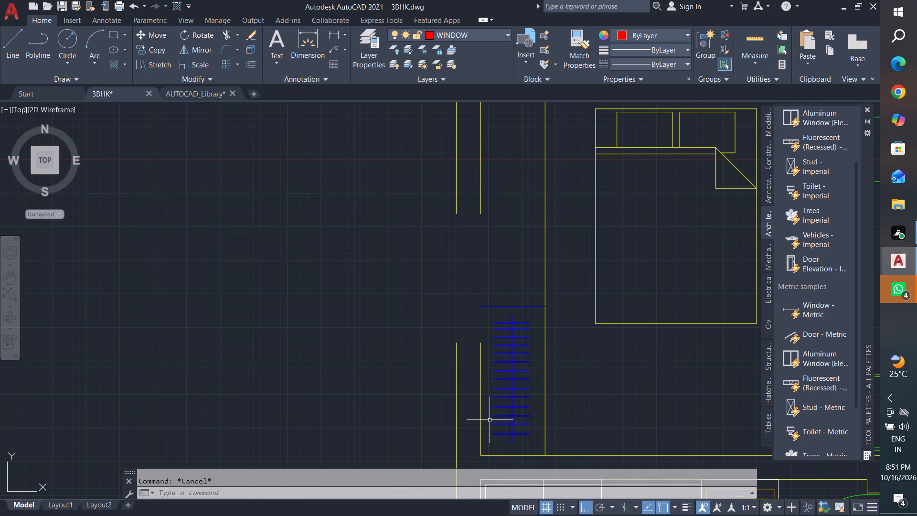
key("Escape")
key("Escape")
key("Escape")
key("Escape")
key("Escape")
key("Escape")
key("Escape")
key("Escape")
key("Escape")
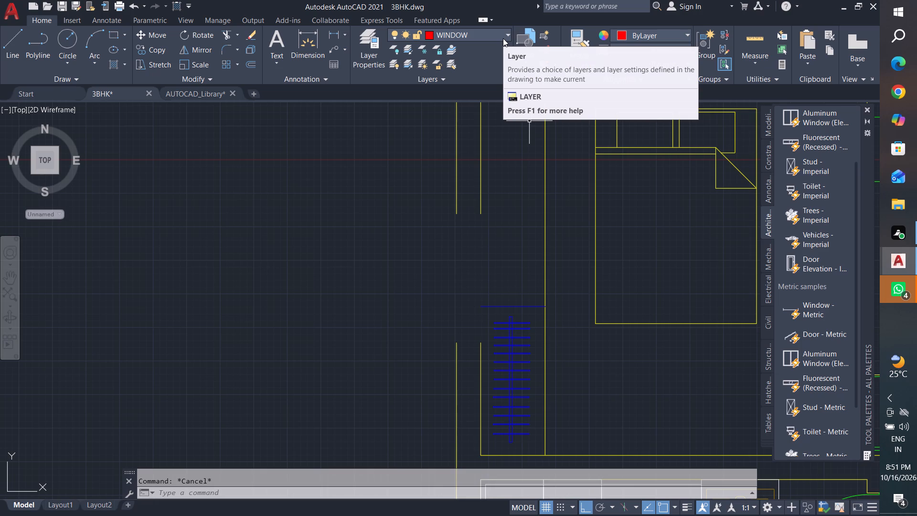
key("Escape")
key("Escape")
key("Escape")
key("Escape")
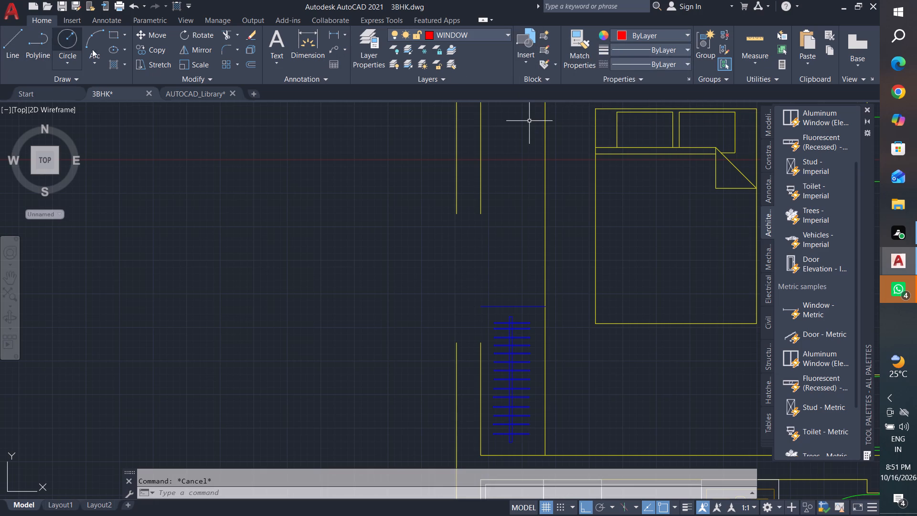
Draw a WINDOW-layer rectangle filling the upper-left bedroom's outer-wall opening, from its lower inner corner to its upper outer corner.
left_click(116, 34)
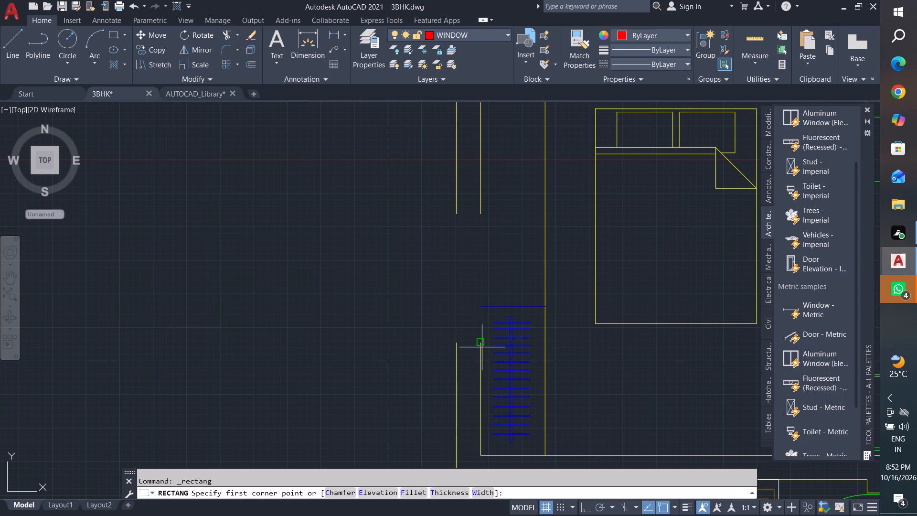
left_click(482, 345)
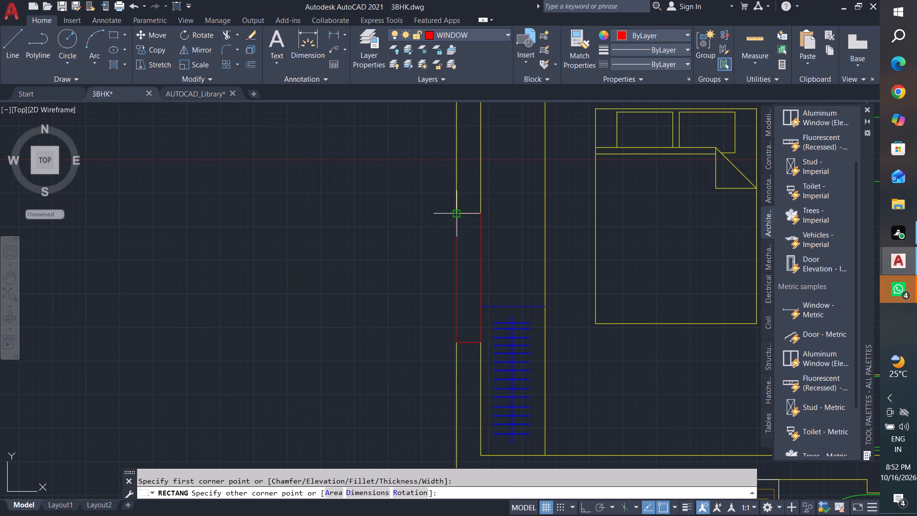
left_click(457, 214)
key("Escape")
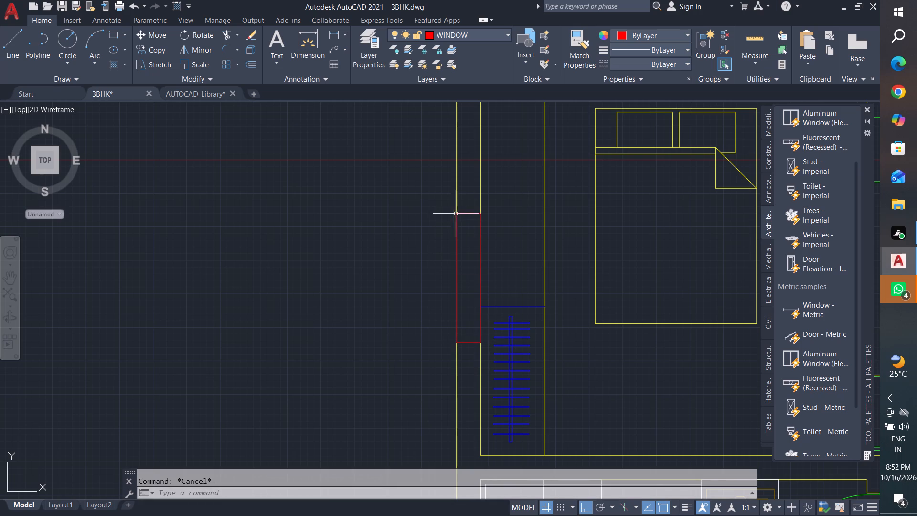
Draw a vertical centre line through the outer-wall window rectangle, from the midpoint of its bottom edge to that of its top edge.
left_click(10, 43)
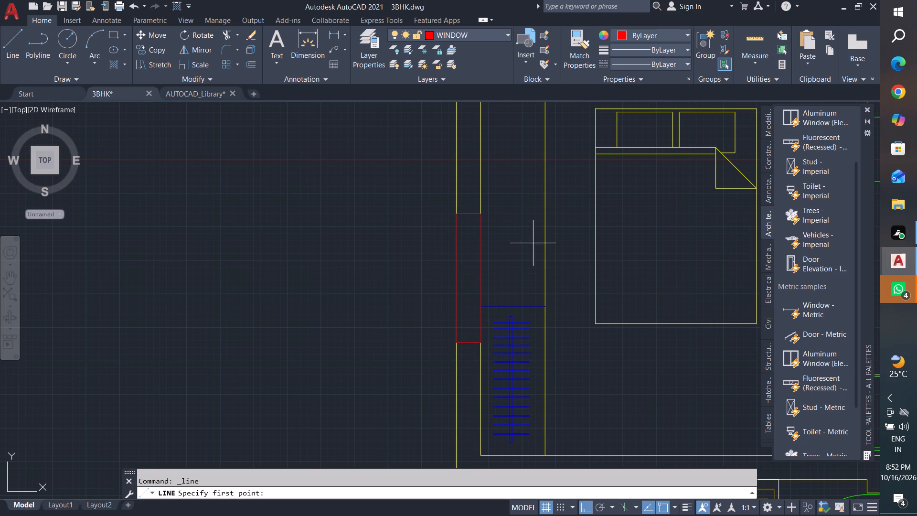
left_click(469, 341)
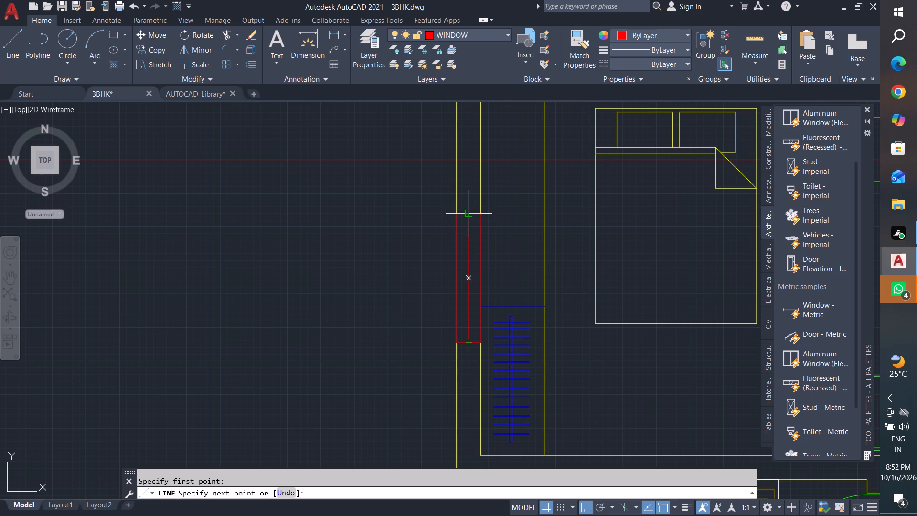
left_click(470, 210)
key("Escape")
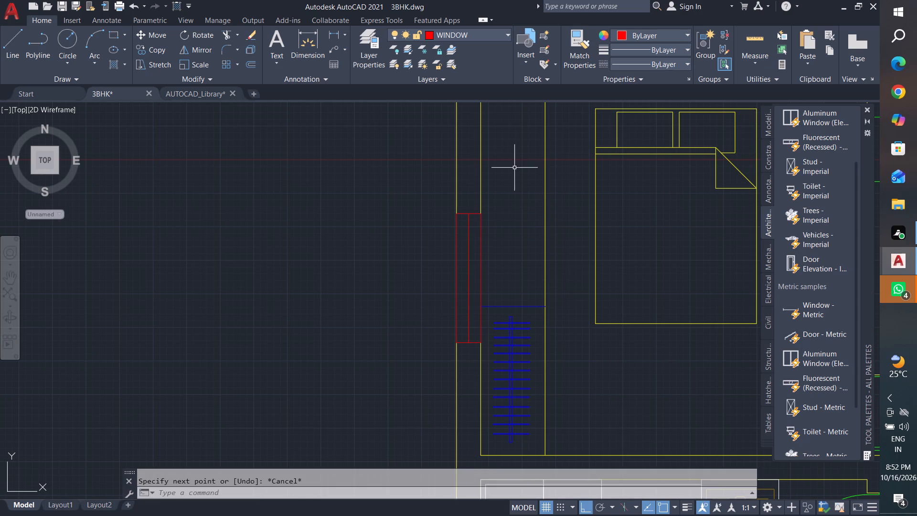
Delete the two green lines capping the opening between the upper-left bedroom and the small room above the toilet.
middle_click_drag(518, 180, 436, 345)
scroll(352, 332, "down", 2)
middle_click_drag(570, 357, 401, 298)
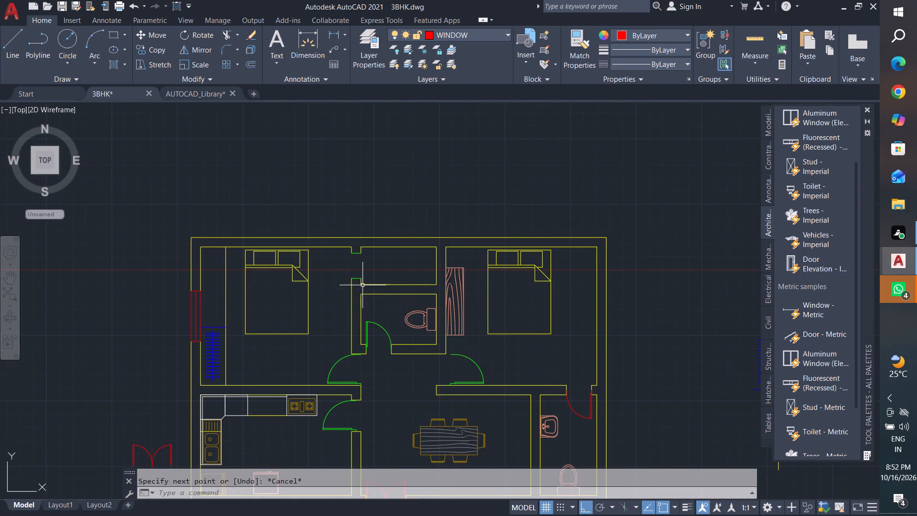
scroll(361, 271, "up", 2)
key("Escape")
key("Escape")
left_click(11, 45)
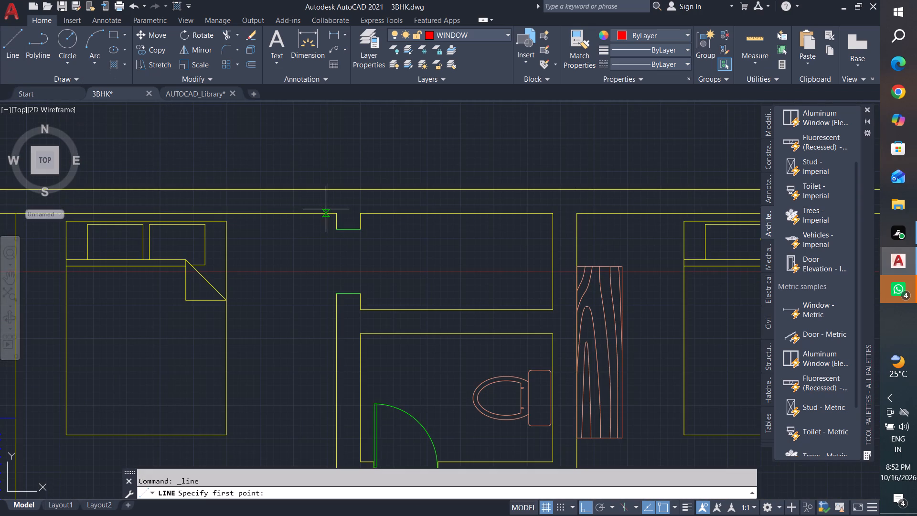
key("Escape")
key("Escape")
left_click(346, 230)
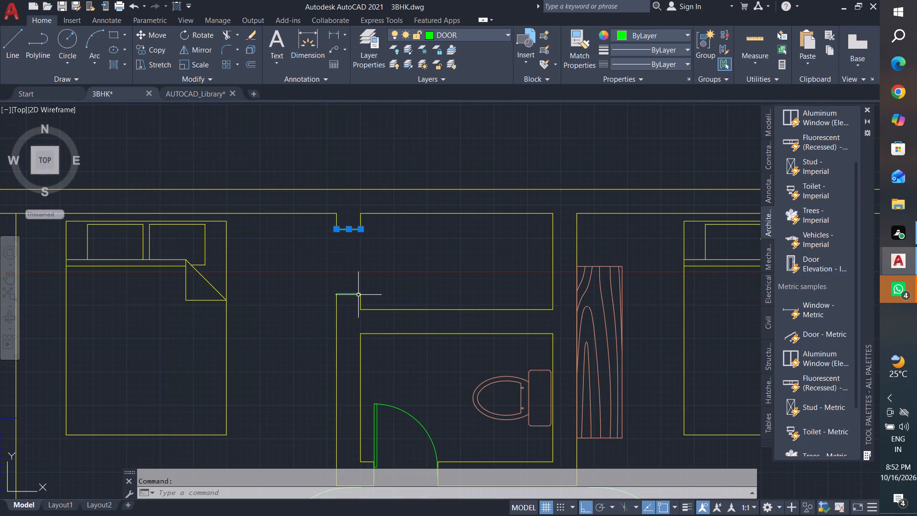
left_click(351, 296)
left_click(343, 286)
key("Delete")
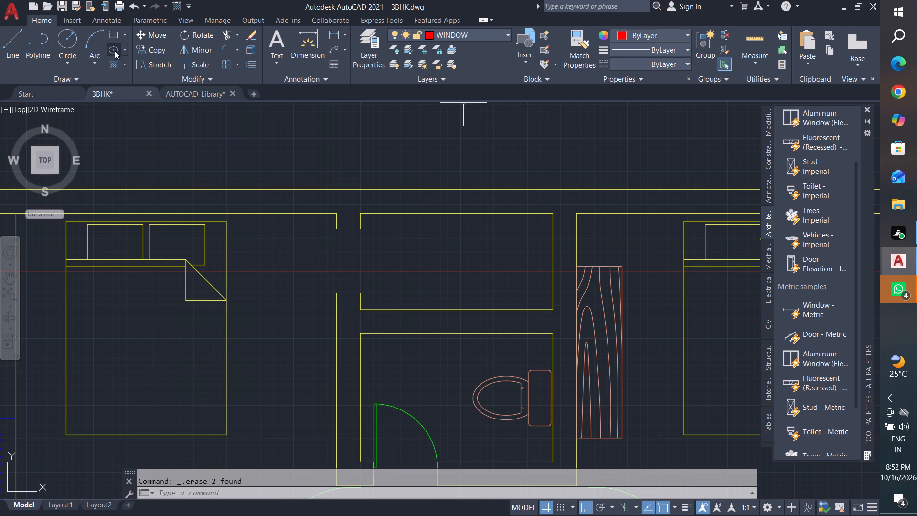
Draw a WINDOW-layer rectangle filling the wall opening between the upper-left bedroom and the small room above the toilet.
left_click(117, 32)
left_click(361, 293)
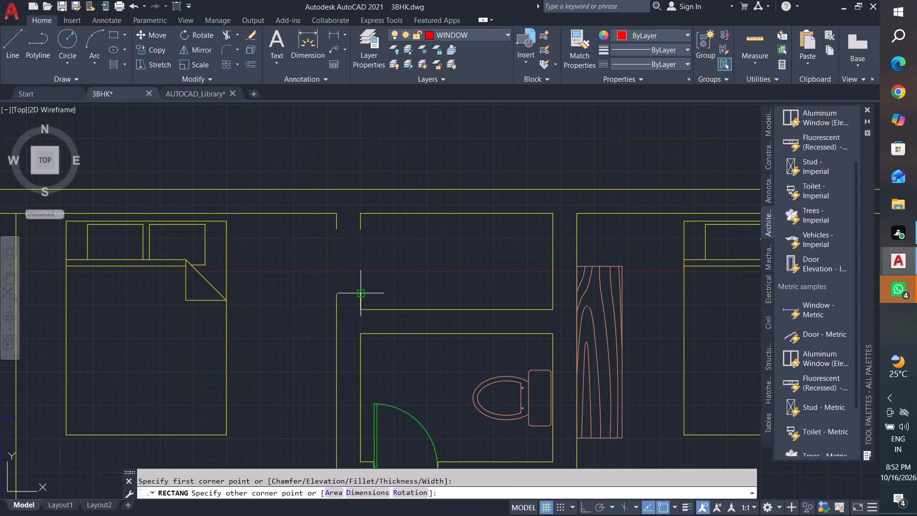
left_click(335, 230)
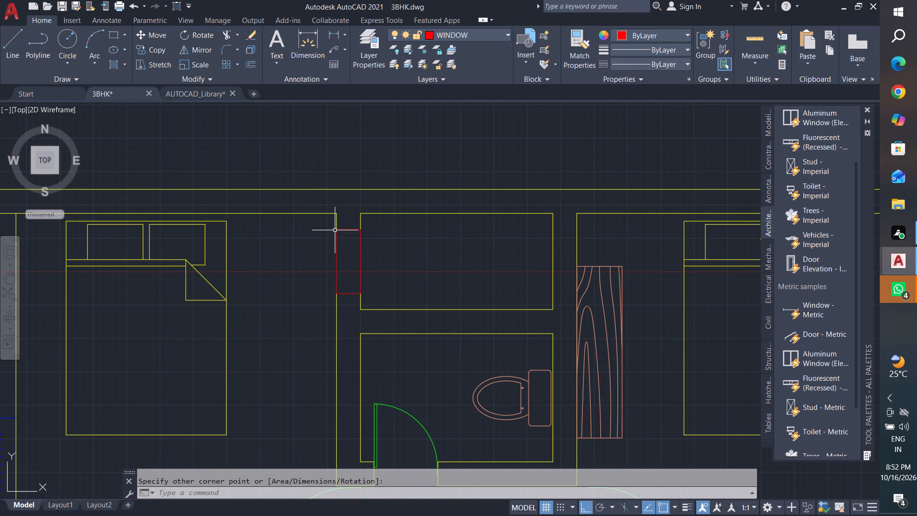
key("Escape")
key("Escape")
key("Escape")
Draw a vertical centre line through the new window rectangle beside the small room, joining its bottom and top edge midpoints.
left_click(10, 44)
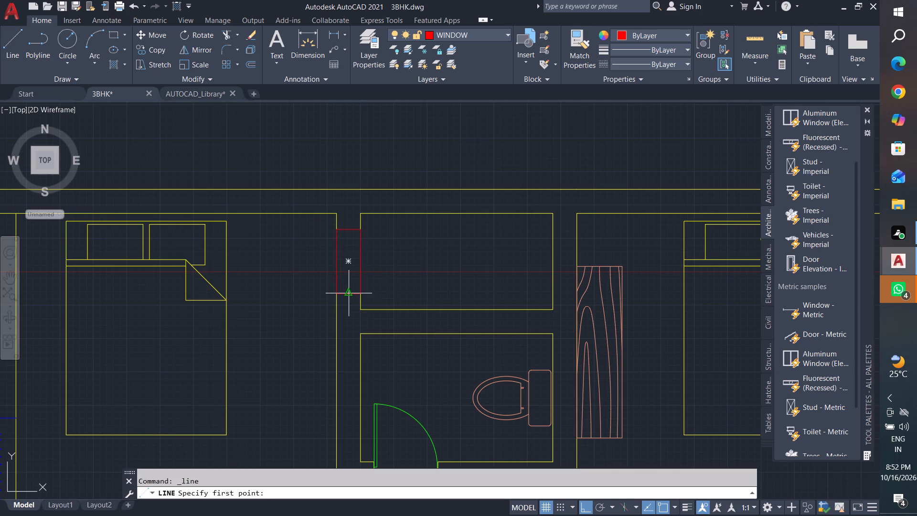
left_click(346, 290)
left_click(351, 228)
key("Escape")
key("Escape")
Move the wood-grained unit in the upper-right bedroom a short distance down along the wall beside the toilet.
scroll(432, 338, "down", 4)
middle_click_drag(433, 338, 471, 273)
middle_click_drag(485, 355, 511, 316)
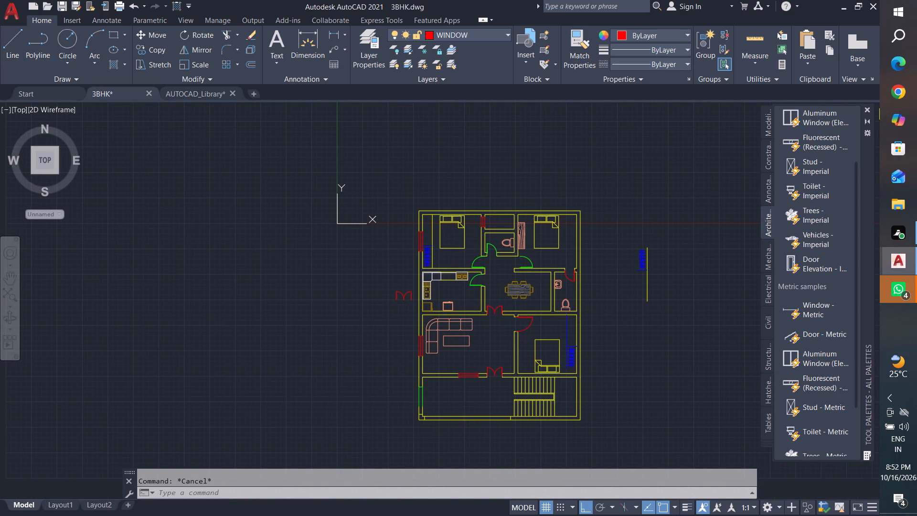
key("Escape")
key("Escape")
key("Escape")
key("Escape")
scroll(516, 219, "up", 3)
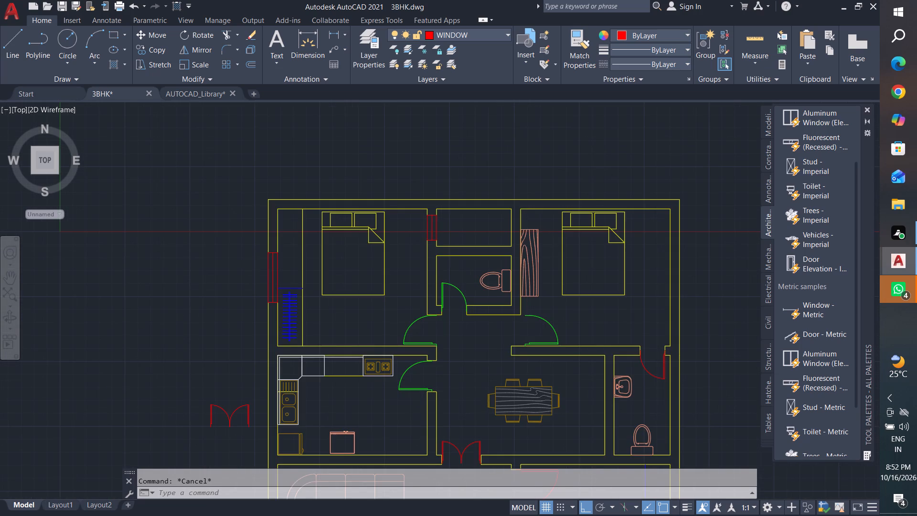
key("Escape")
key("Escape")
key("Escape")
key("Escape")
key("Escape")
left_click(565, 229)
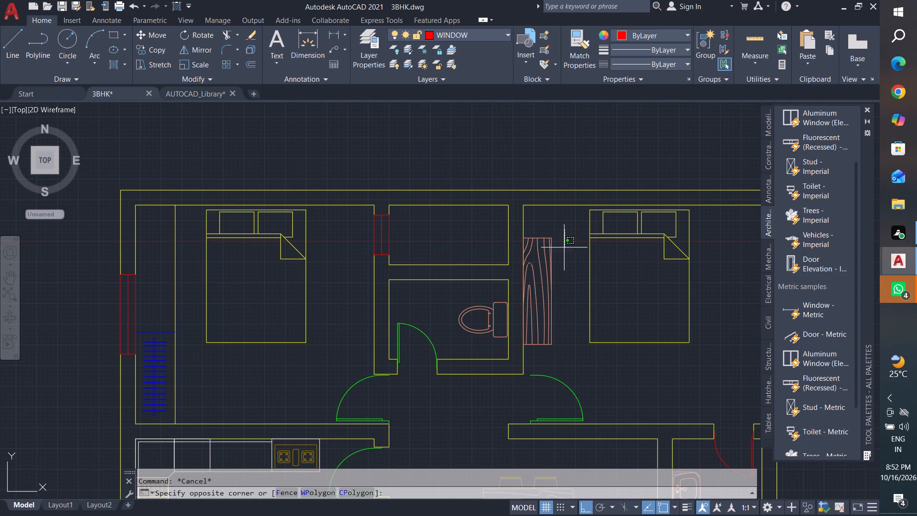
left_click(537, 355)
key("m")
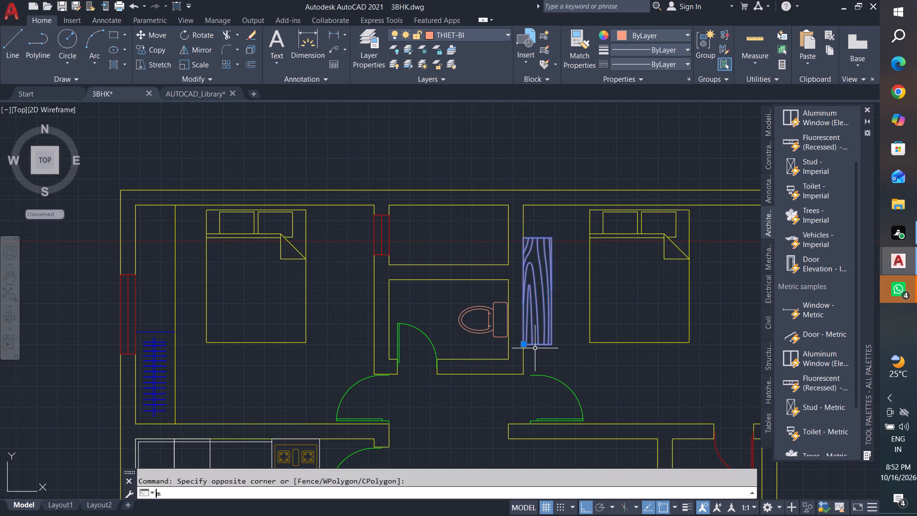
key("Return")
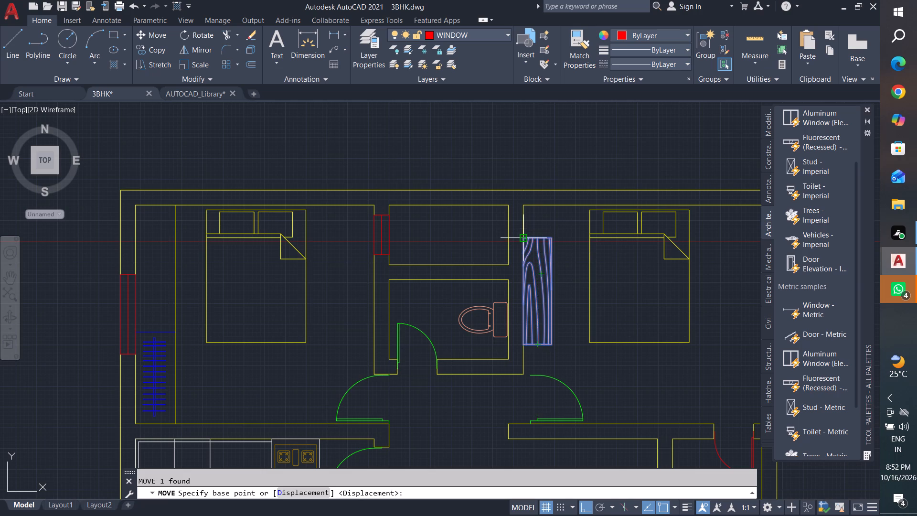
left_click(524, 240)
left_click(523, 261)
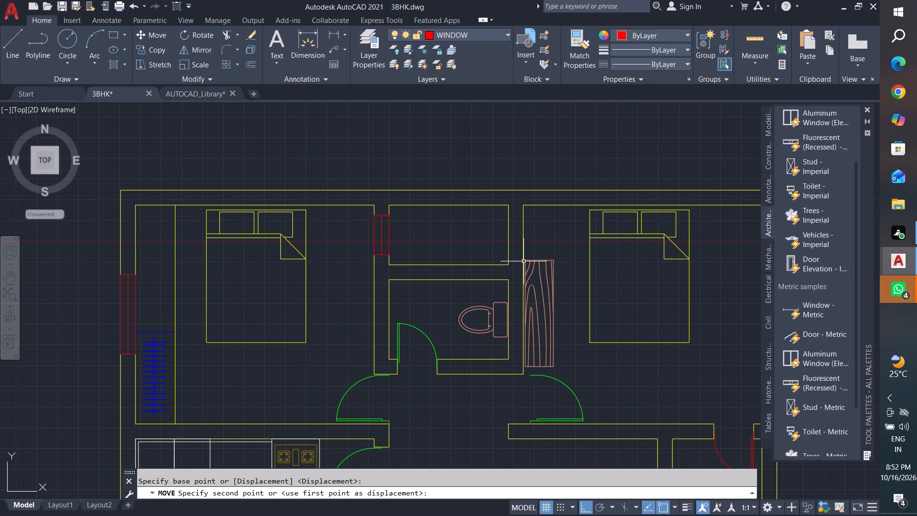
Draw two horizontal guide lines from the small room's window corners across the room into the upper-right bedroom.
key("Escape")
key("Escape")
key("Escape")
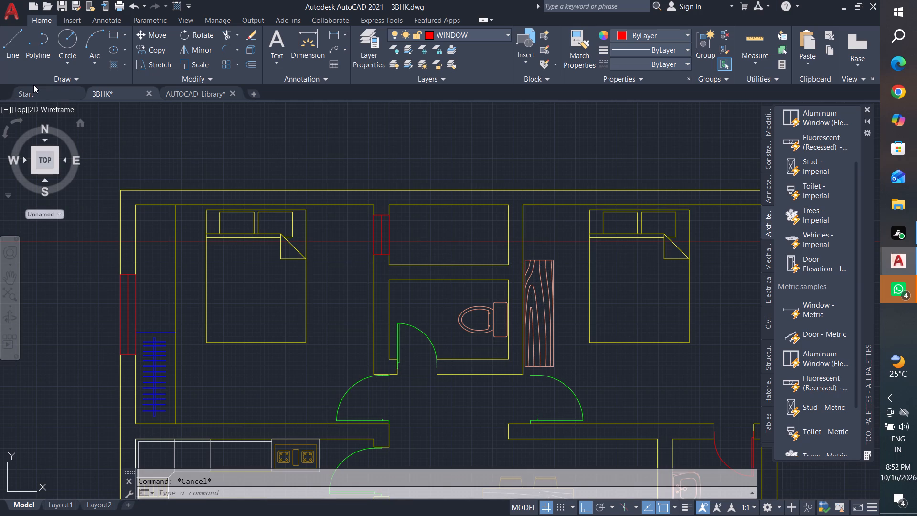
left_click(13, 52)
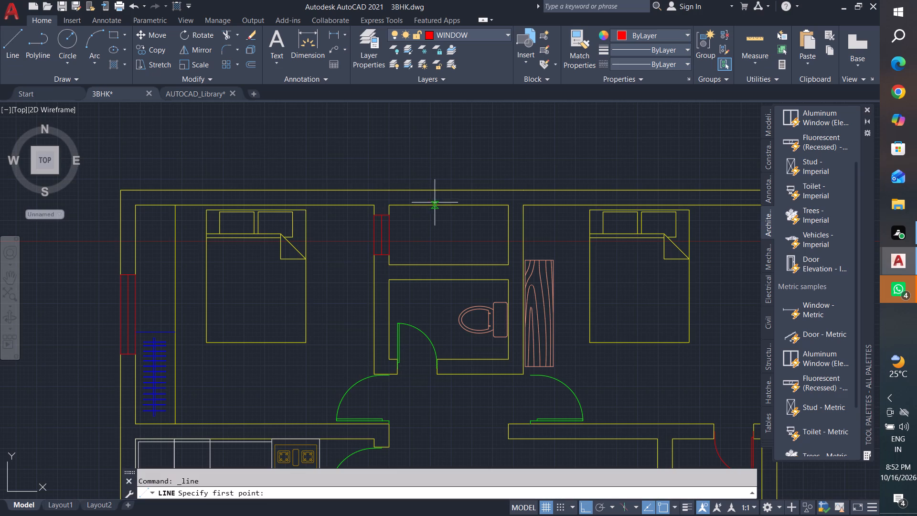
left_click(388, 255)
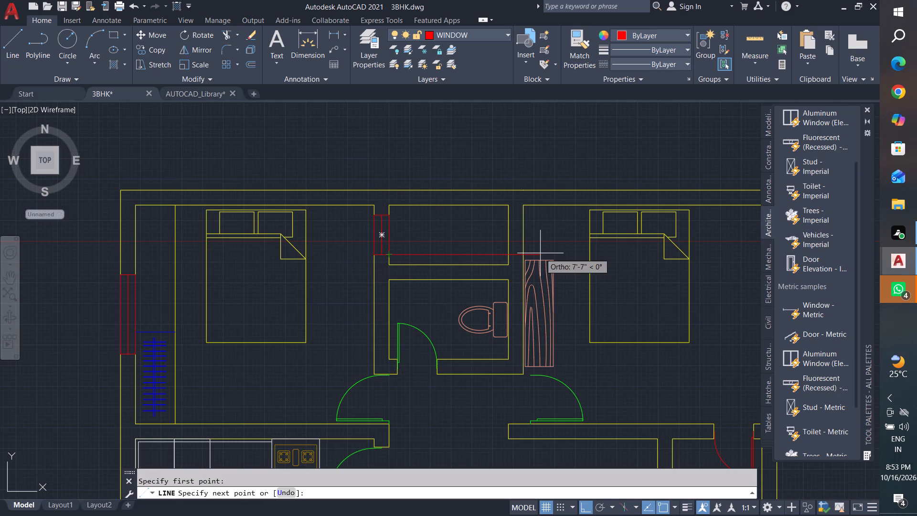
left_click(540, 253)
key("space")
key("space")
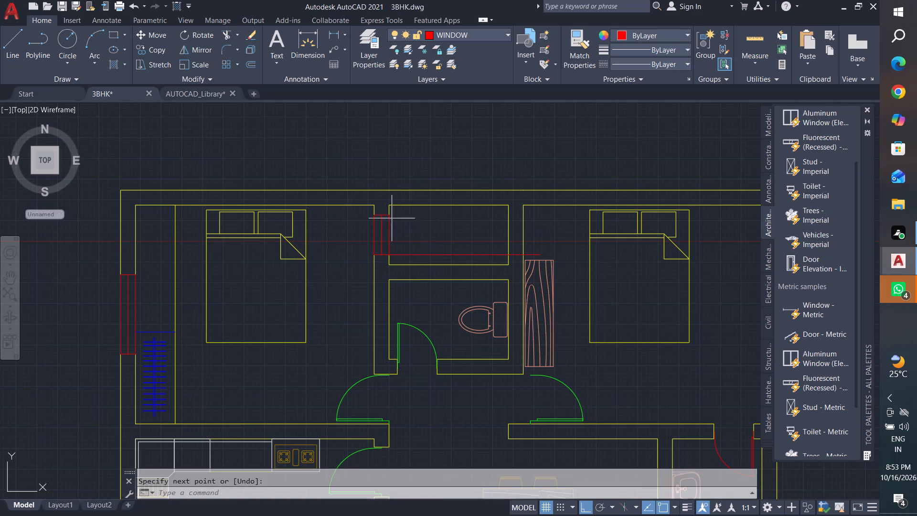
left_click(389, 215)
left_click(566, 223)
key("space")
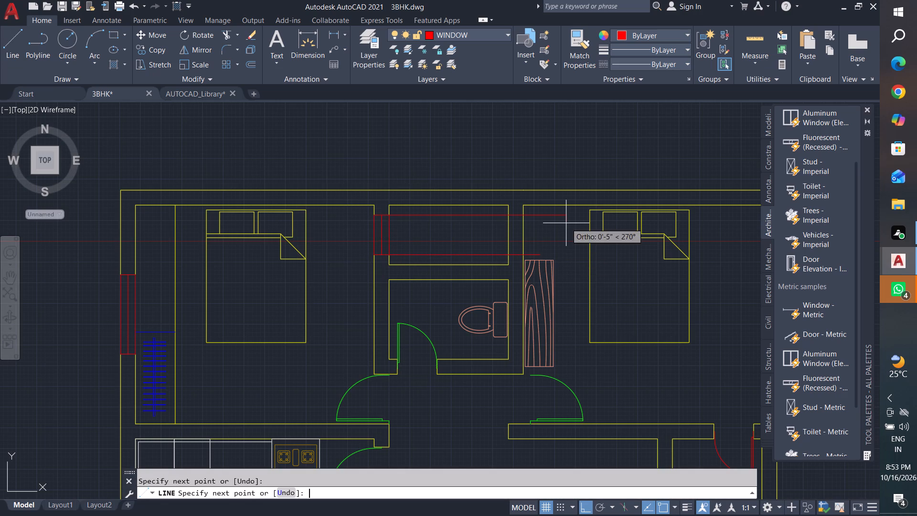
key("Escape")
key("Escape")
key("Escape")
Trim both wall lines between the two guide lines, opening the wall between the small room and the upper-right bedroom.
type("tr")
key("space")
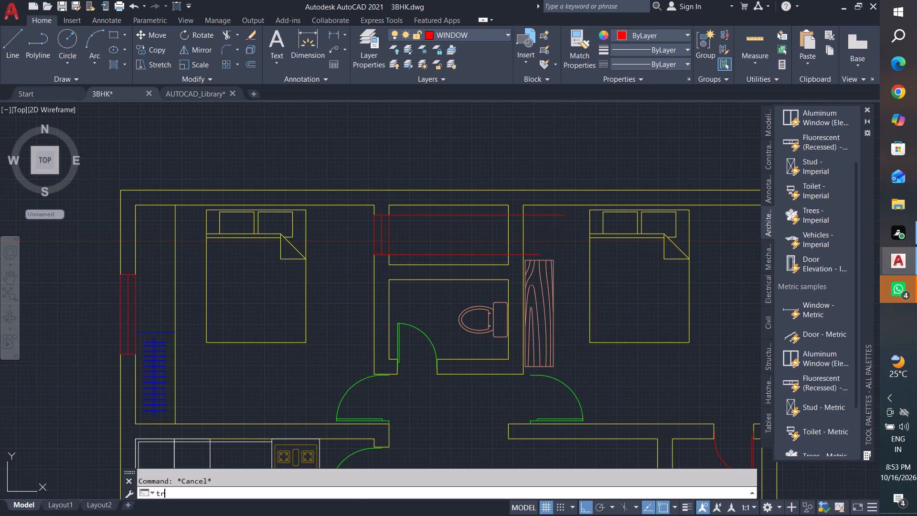
key("space")
left_click(565, 231)
left_click(475, 231)
key("Escape")
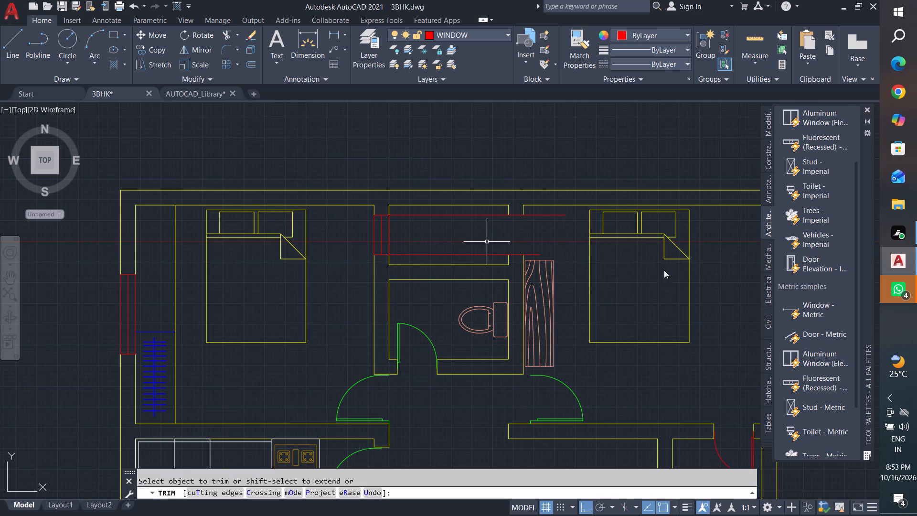
key("Escape")
key("Escape")
Draw two vertical WINDOW-layer lines closing the new opening along both faces of the wall beside the upper-right bedroom.
left_click(12, 44)
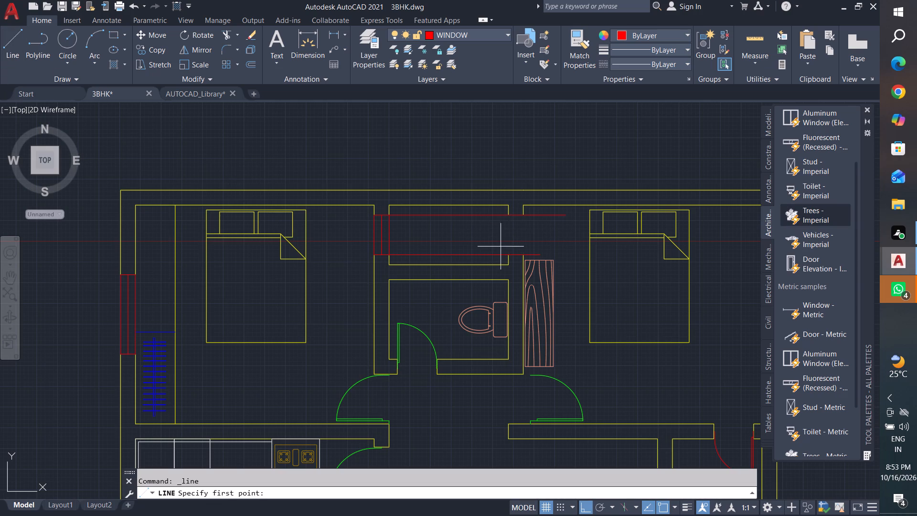
left_click(510, 255)
left_click(509, 214)
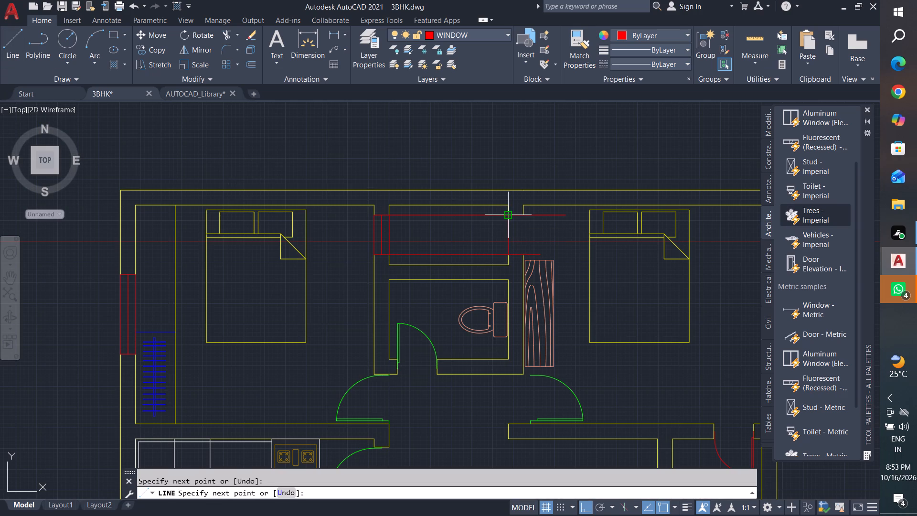
key("space")
key("space")
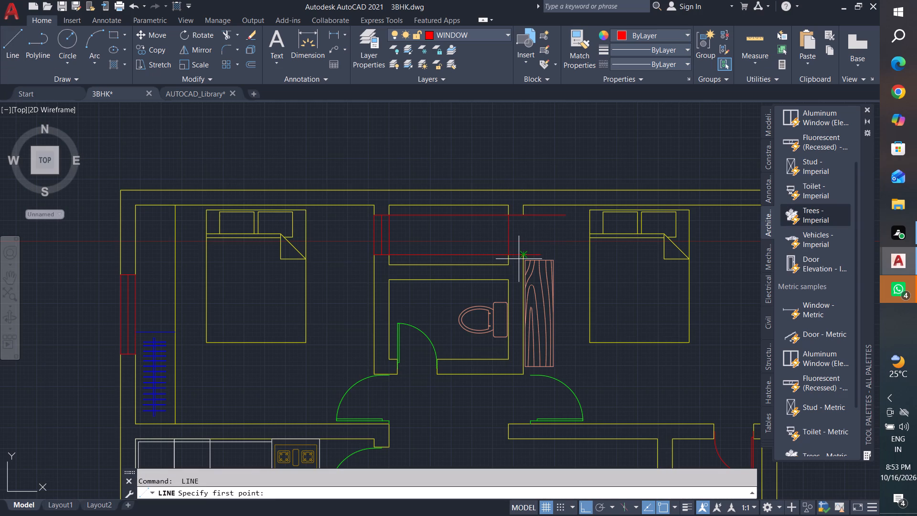
left_click(525, 252)
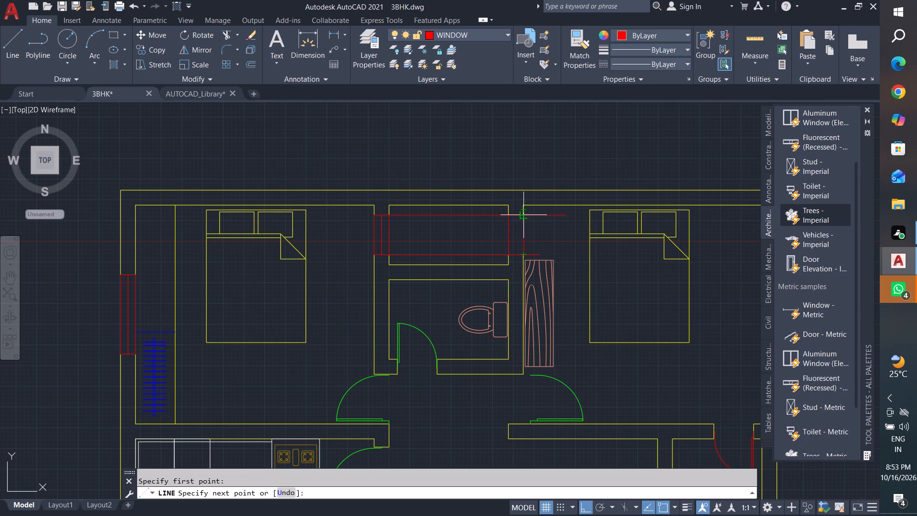
scroll(524, 213, "up", 4)
left_click(512, 222)
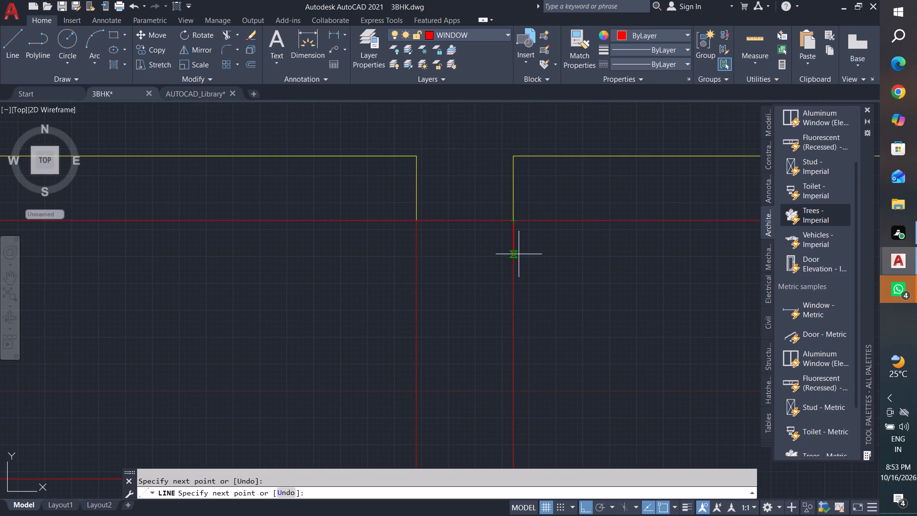
key("Escape")
key("Escape")
scroll(519, 254, "down", 3)
middle_click_drag(519, 254, 540, 245)
key("Escape")
key("Escape")
key("Escape")
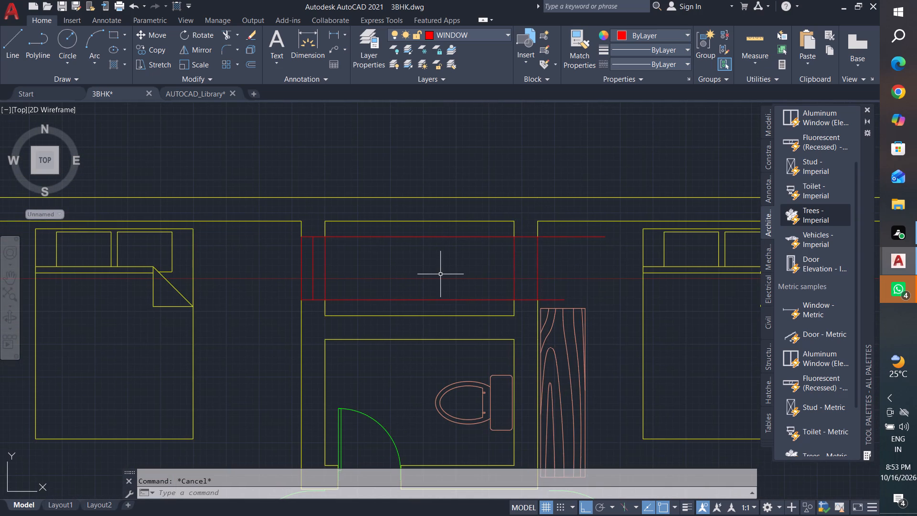
Trim the guide lines inside the small room and beyond the upper-right bedroom wall, leaving only the window outline.
type("tr")
key("space")
key("space")
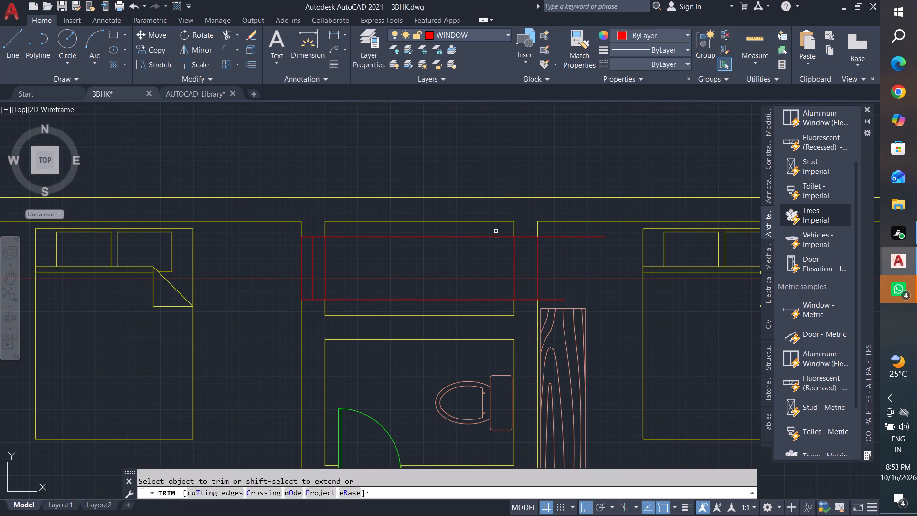
left_click(496, 231)
left_click(458, 308)
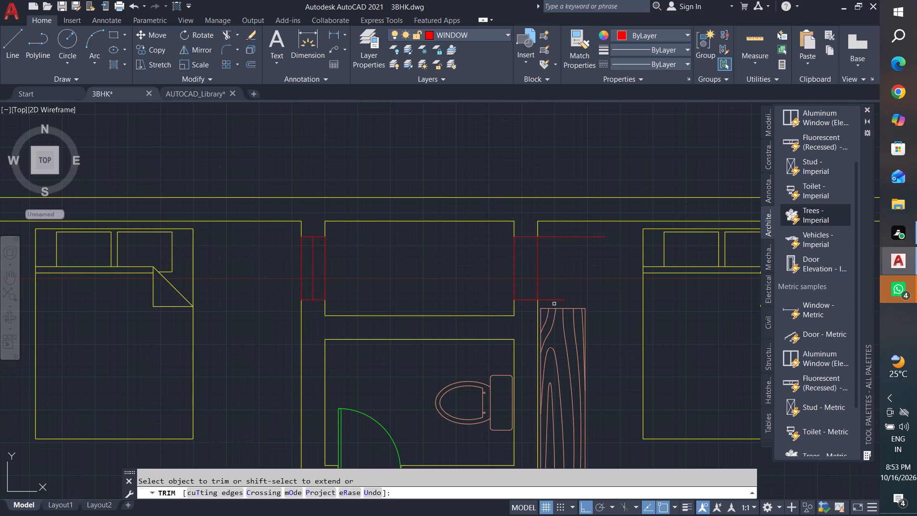
left_click(560, 300)
left_click(577, 239)
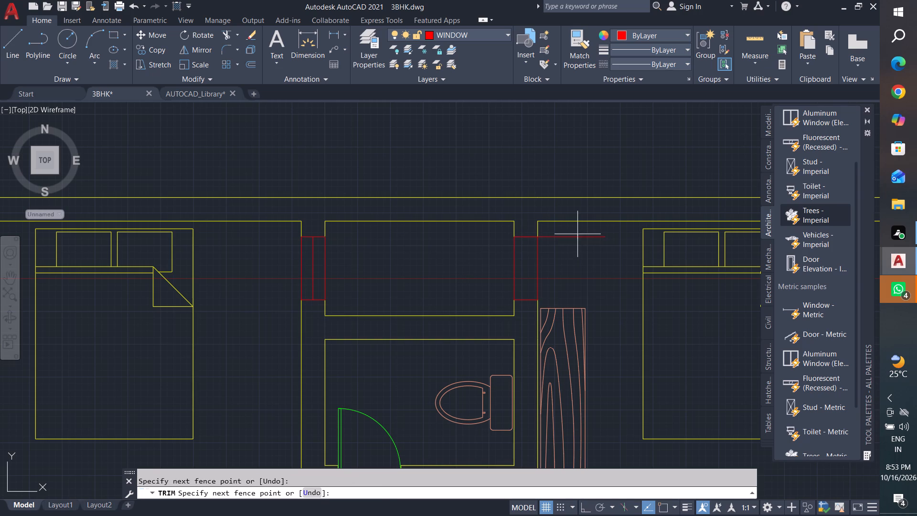
left_click(577, 232)
Draw a vertical centre line through the new window beside the upper-right bedroom, joining its bottom and top edge midpoints.
left_click(15, 42)
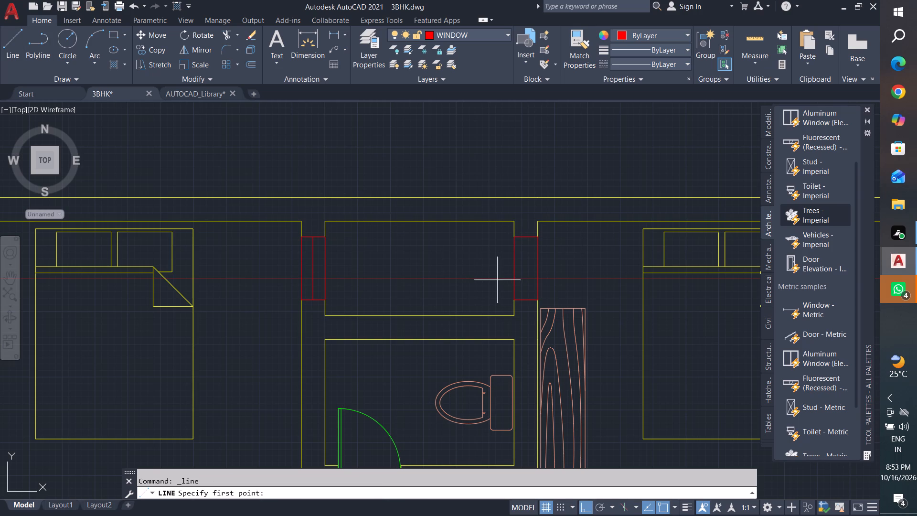
left_click(526, 299)
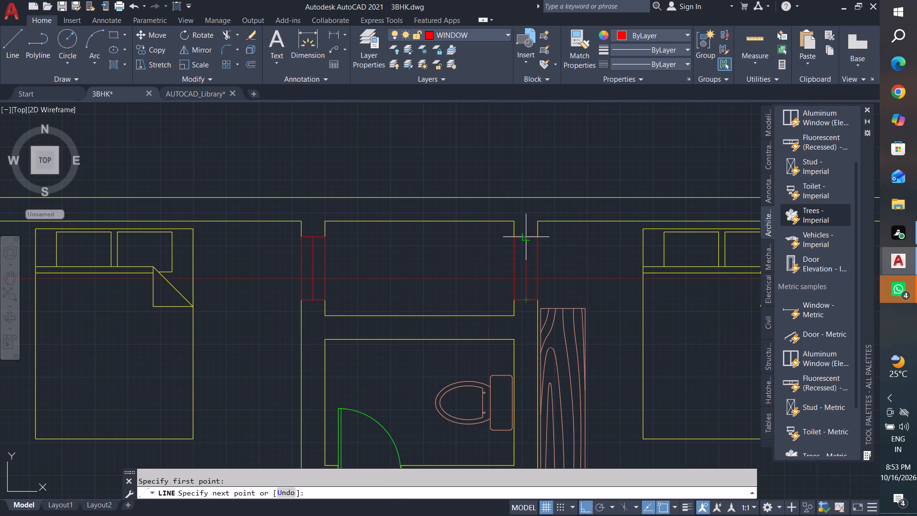
left_click(527, 235)
key("Escape")
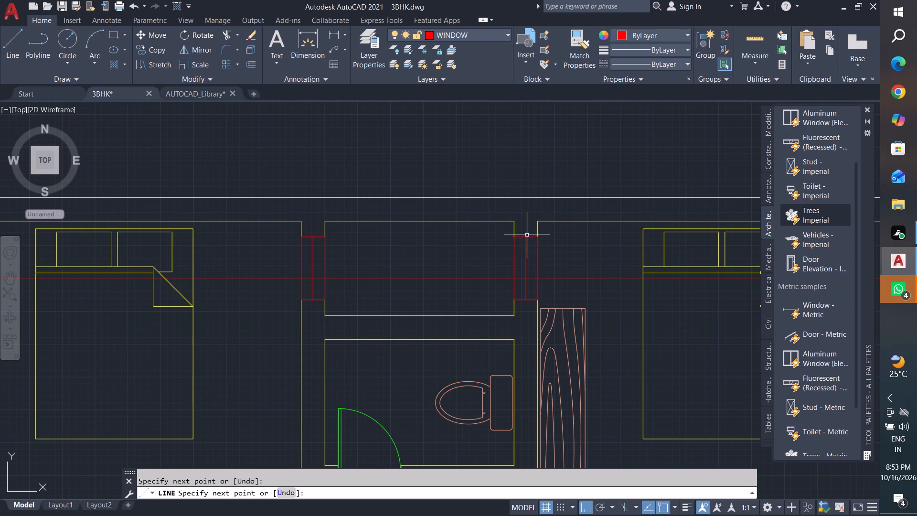
key("Escape")
scroll(581, 284, "down", 2)
middle_click_drag(581, 285, 584, 225)
key("Escape")
key("Escape")
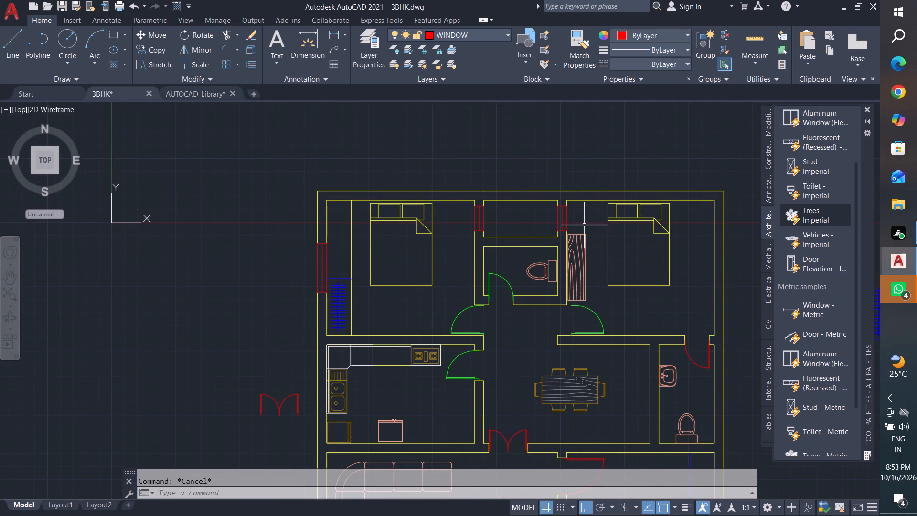
key("Escape")
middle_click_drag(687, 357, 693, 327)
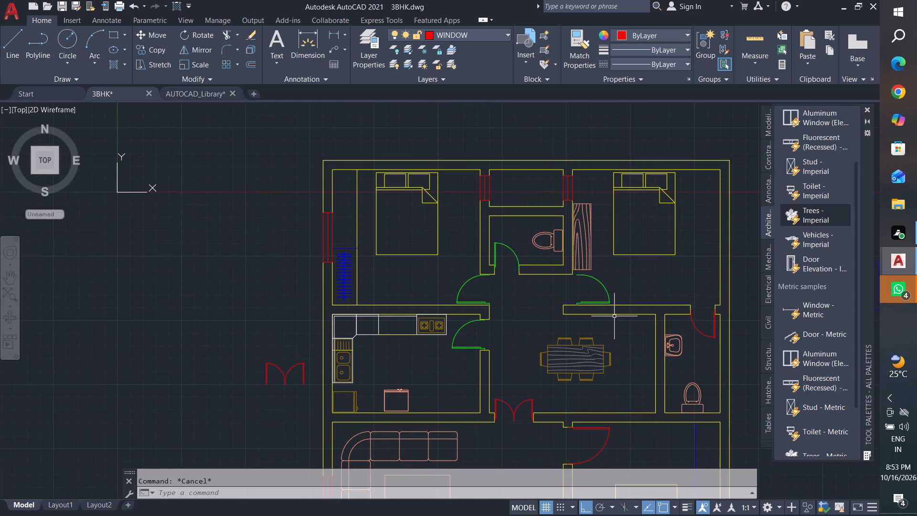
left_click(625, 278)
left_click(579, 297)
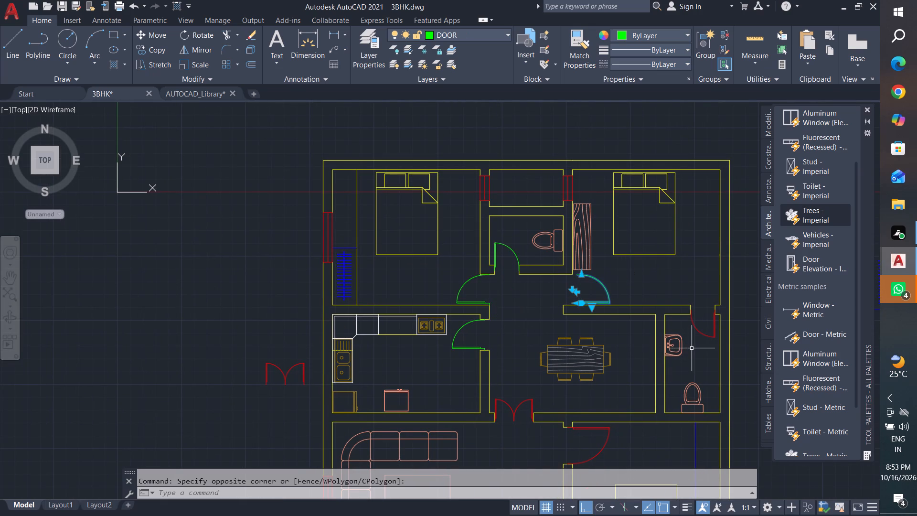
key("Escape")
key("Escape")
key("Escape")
Change the red double door between the dining area and the living room to the DOOR layer.
middle_click_drag(522, 402, 587, 344)
scroll(606, 346, "up", 1)
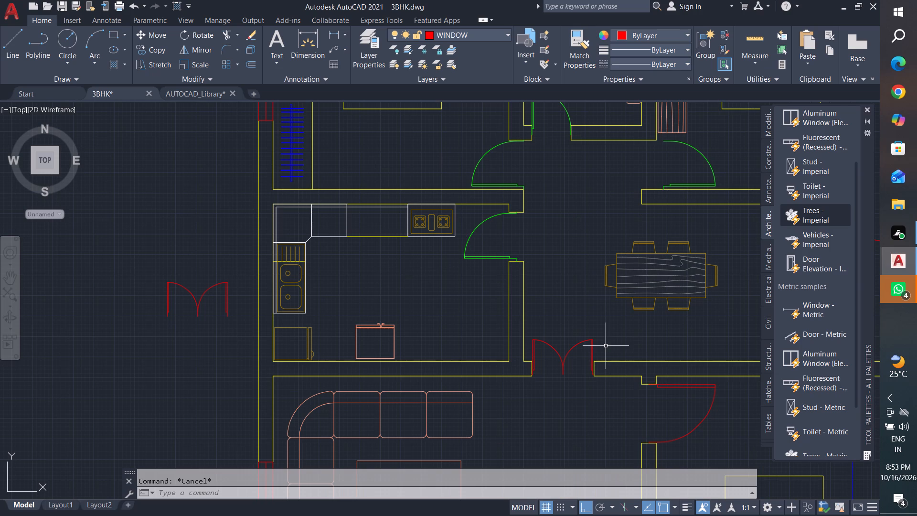
scroll(569, 348, "up", 2)
middle_click_drag(572, 310, 572, 274)
left_click(645, 272)
left_click(461, 331)
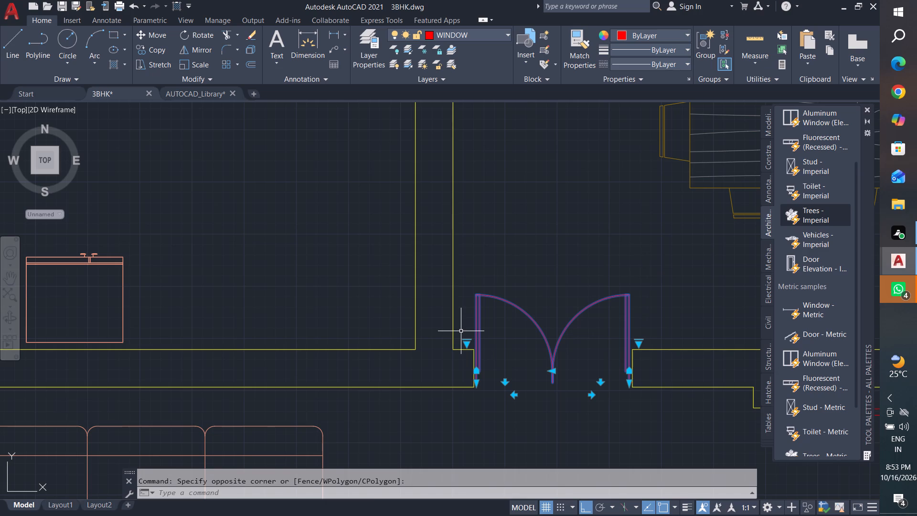
left_click(490, 31)
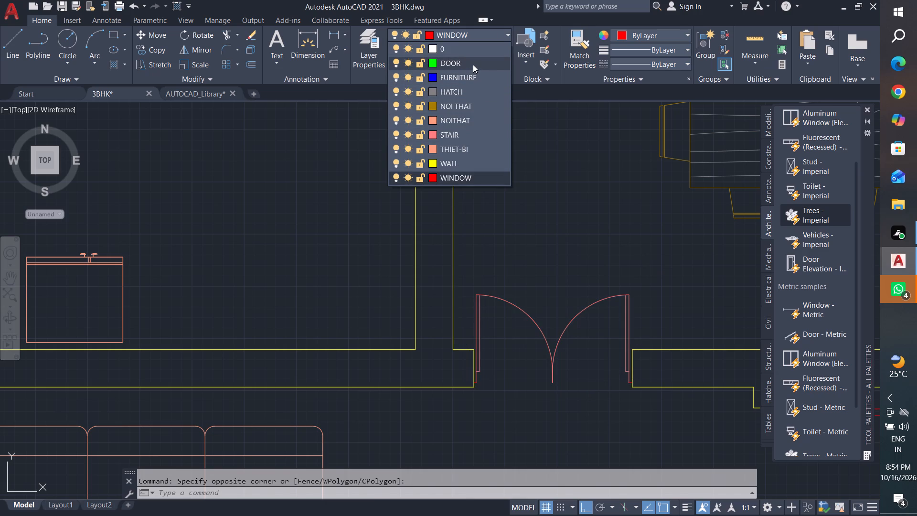
left_click(473, 64)
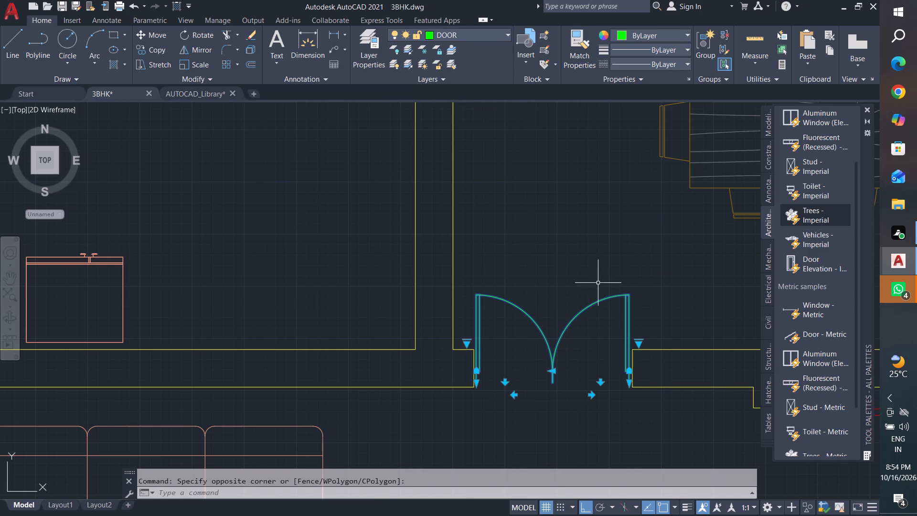
key("Escape")
key("Escape")
key("Escape")
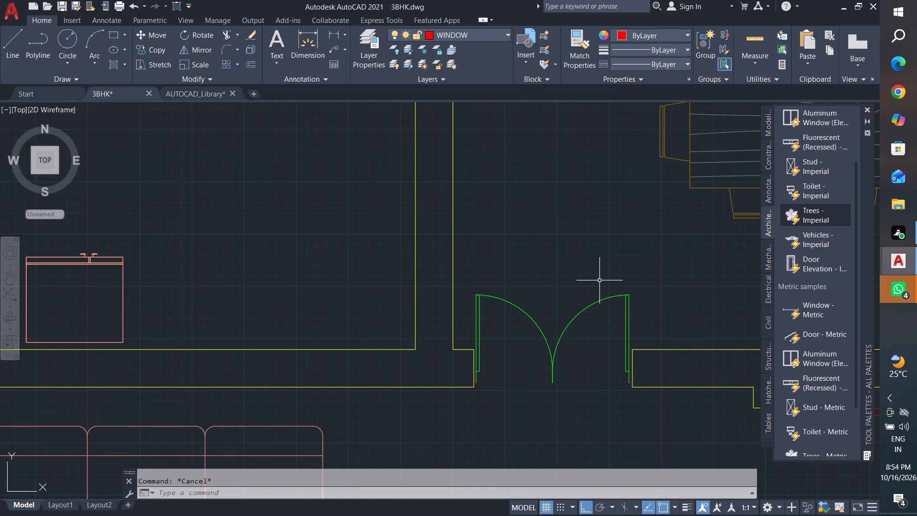
Change the red double door in the living room's lower wall and its short left connecting line to the DOOR layer.
scroll(599, 280, "down", 3)
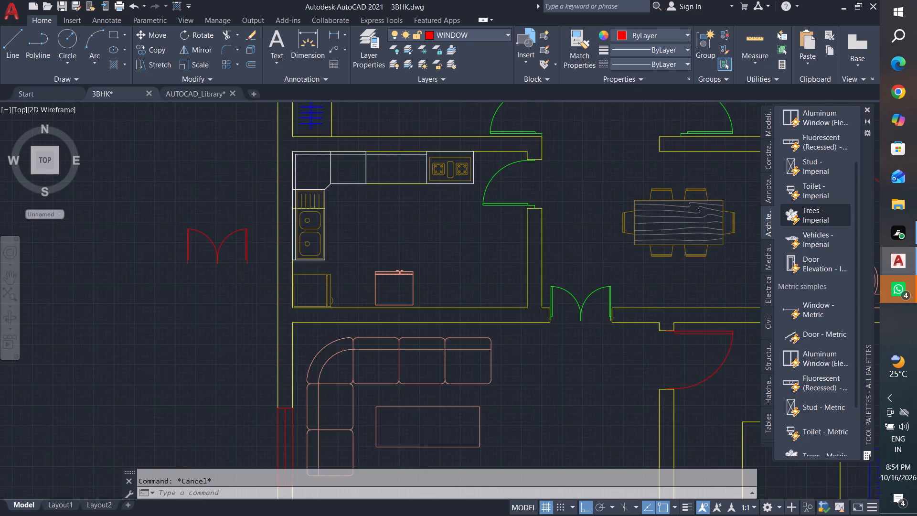
middle_click_drag(599, 280, 561, 211)
middle_click_drag(570, 355, 569, 317)
key("grave")
key("Escape")
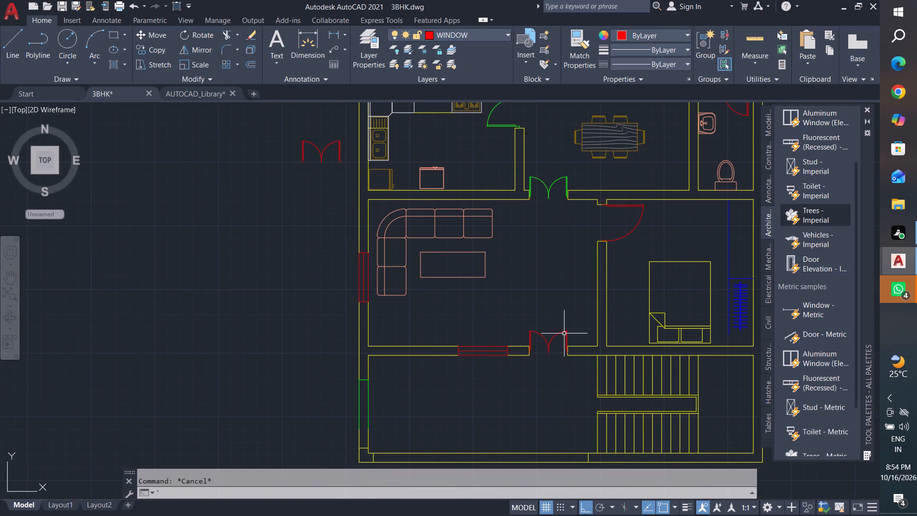
key("Escape")
key("Escape")
scroll(574, 337, "up", 2)
left_click(581, 290)
left_click(427, 353)
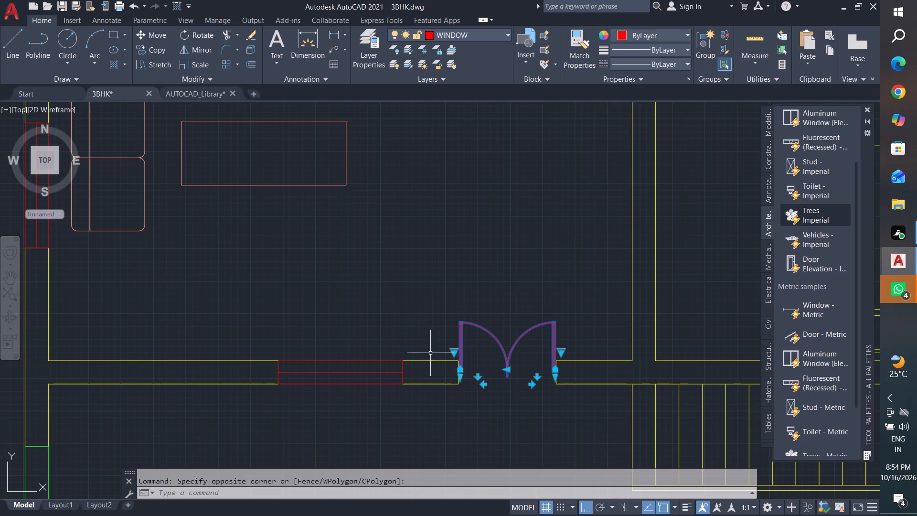
scroll(531, 395, "up", 3)
scroll(624, 342, "up", 3)
left_click(626, 275)
left_click(619, 328)
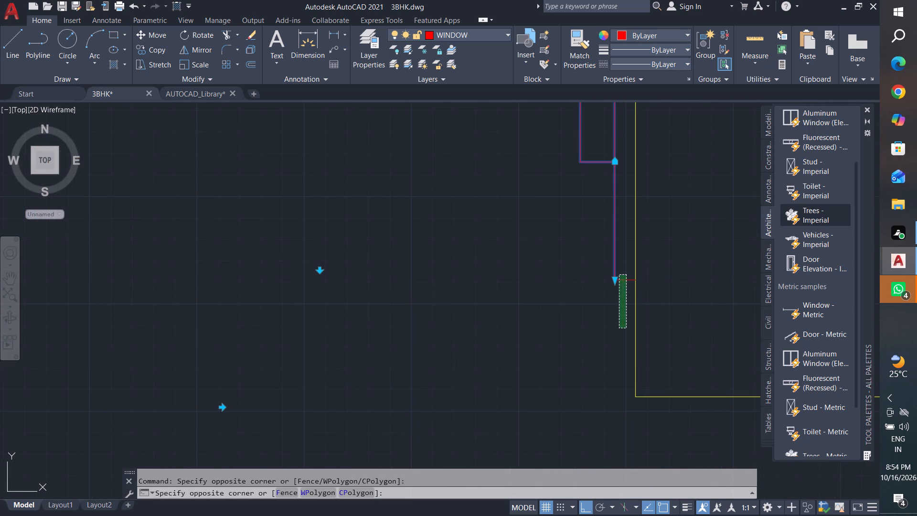
scroll(638, 346, "down", 3)
scroll(242, 334, "up", 4)
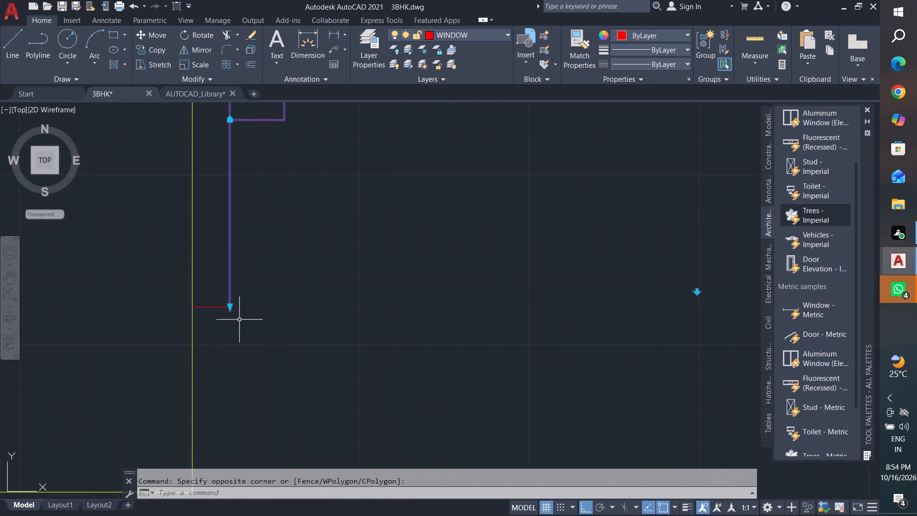
left_click(222, 299)
left_click(212, 349)
scroll(397, 371, "down", 3)
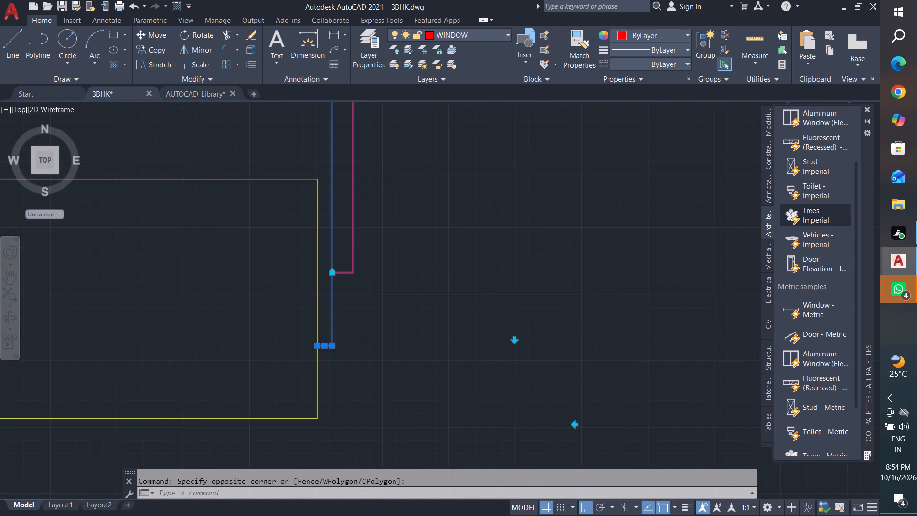
scroll(554, 299, "down", 1)
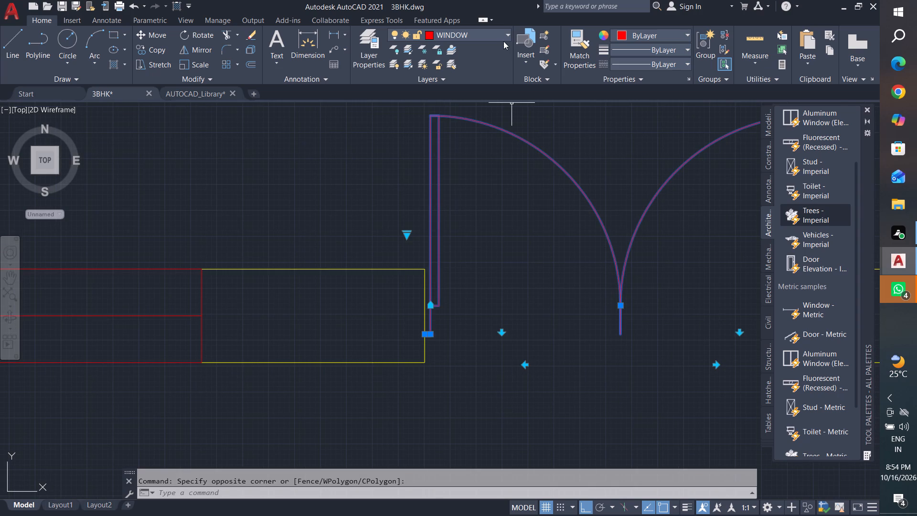
left_click(503, 34)
left_click(484, 63)
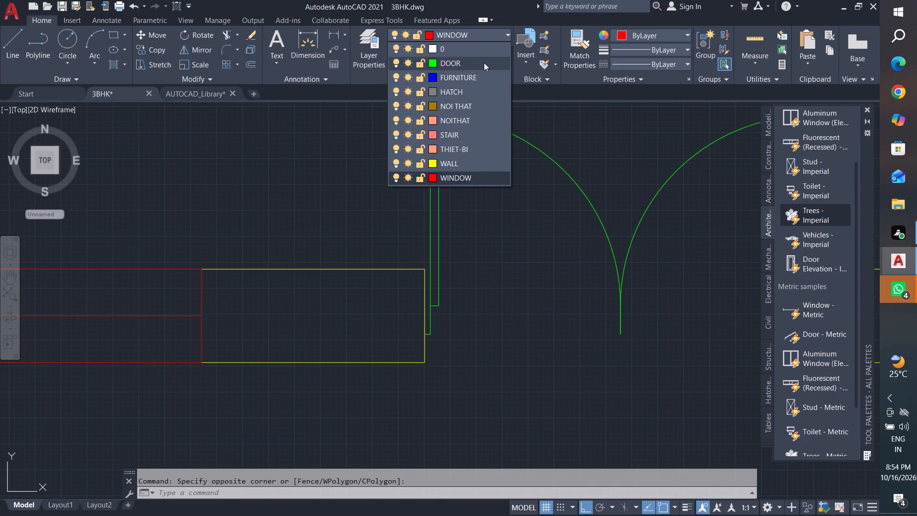
scroll(519, 367, "down", 4)
key("Escape")
key("Escape")
key("Escape")
Extend the vertical blue wardrobe line in the lower-right bedroom down to the bedroom's bottom wall.
middle_click_drag(533, 391, 490, 362)
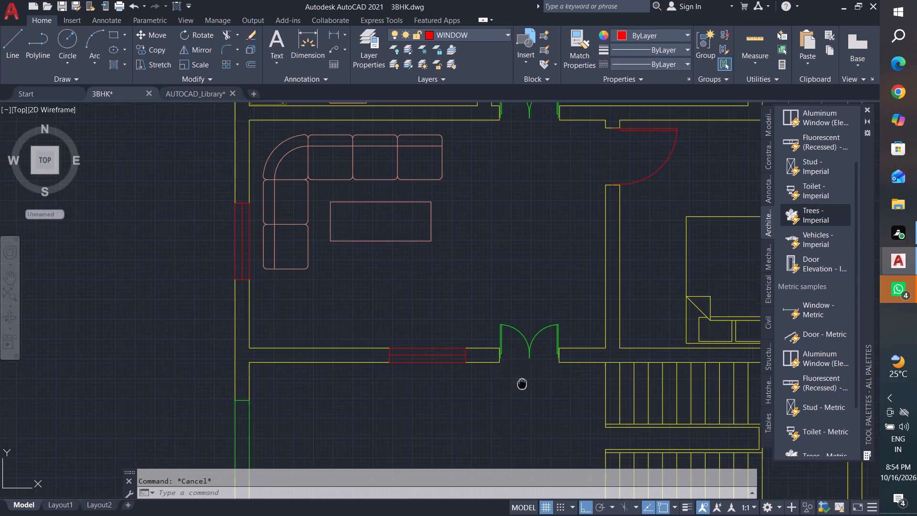
middle_click_drag(490, 362, 410, 325)
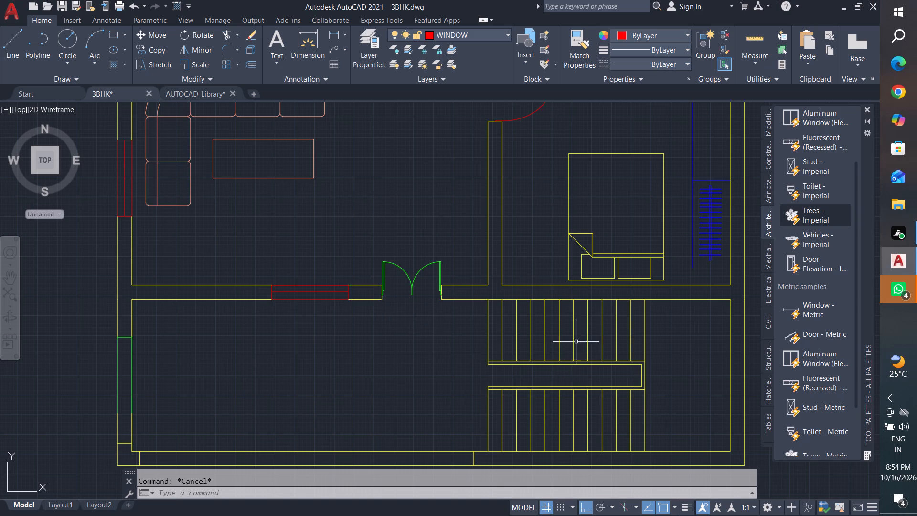
key("Escape")
key("Escape")
key("Escape")
key("Escape")
key("Escape")
key("Escape")
key("Escape")
key("Escape")
key("Escape")
key("Escape")
type("ex")
key("space")
key("space")
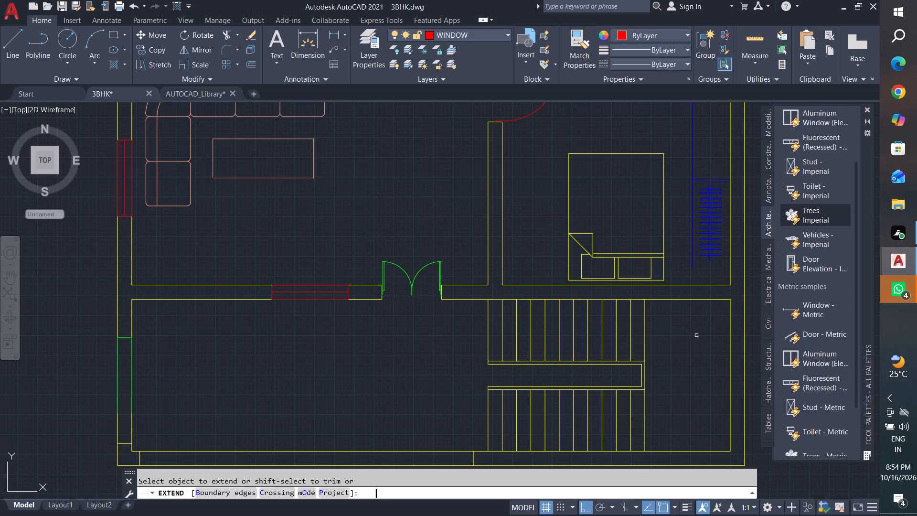
left_click(693, 263)
key("Escape")
key("Escape")
key("Escape")
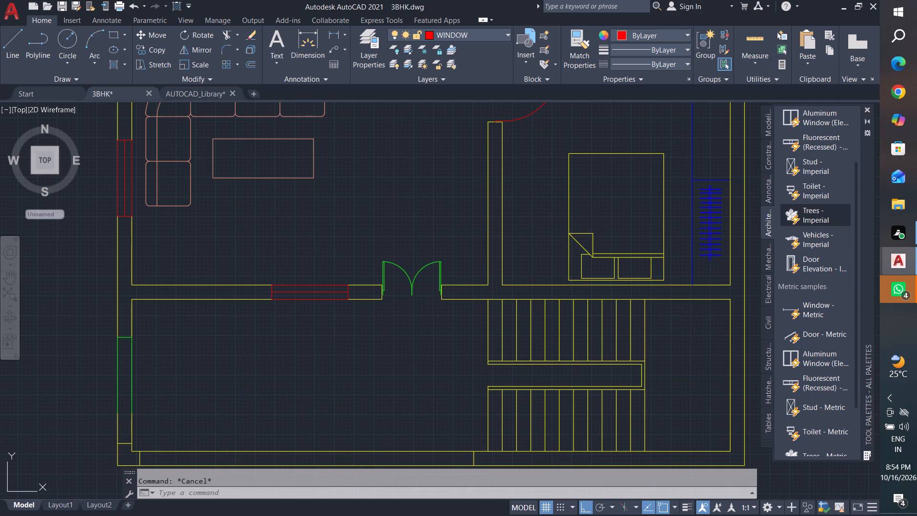
key("Escape")
key("Escape")
key("Escape")
key("Escape")
Move the upper-right bedroom's door horizontally toward the opening so its frame sits midway across the wall thickness.
scroll(674, 338, "down", 3)
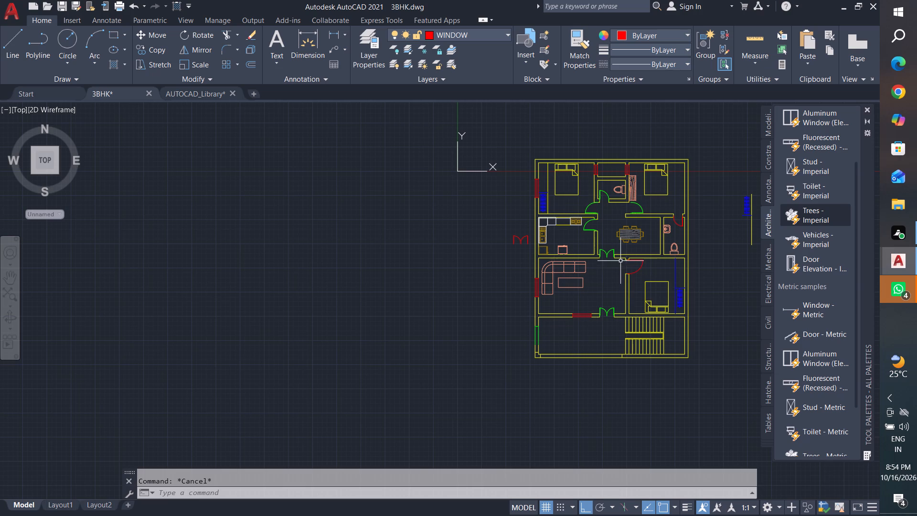
scroll(629, 202, "up", 3)
middle_click_drag(623, 263, 584, 373)
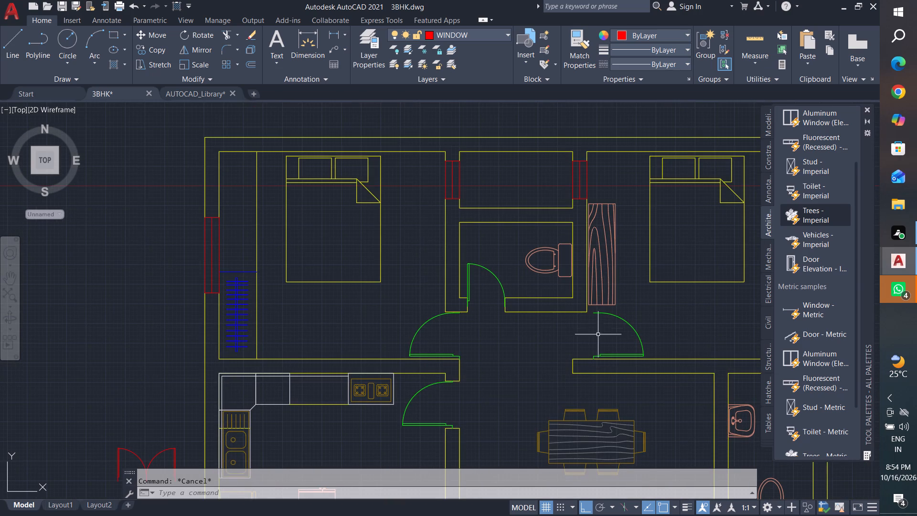
key("Escape")
key("Escape")
key("Escape")
key("Escape")
key("Escape")
left_click(656, 329)
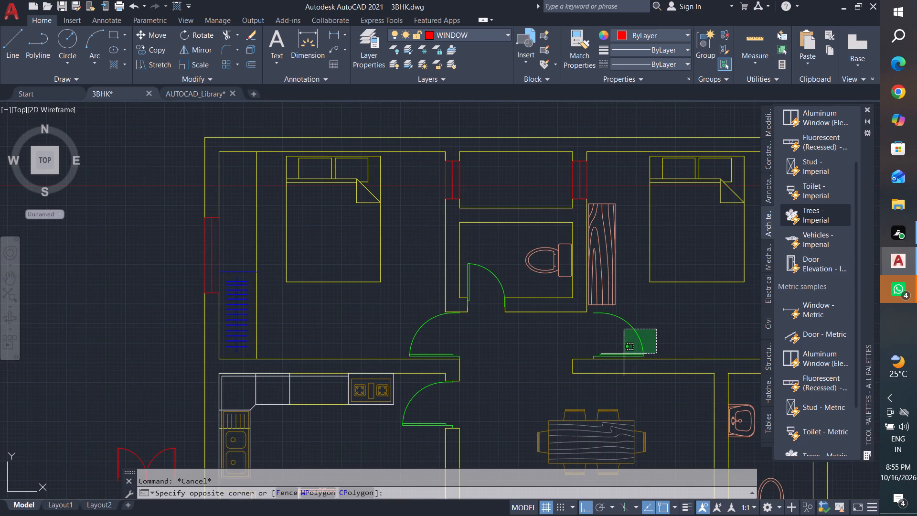
scroll(622, 354, "up", 3)
left_click(491, 374)
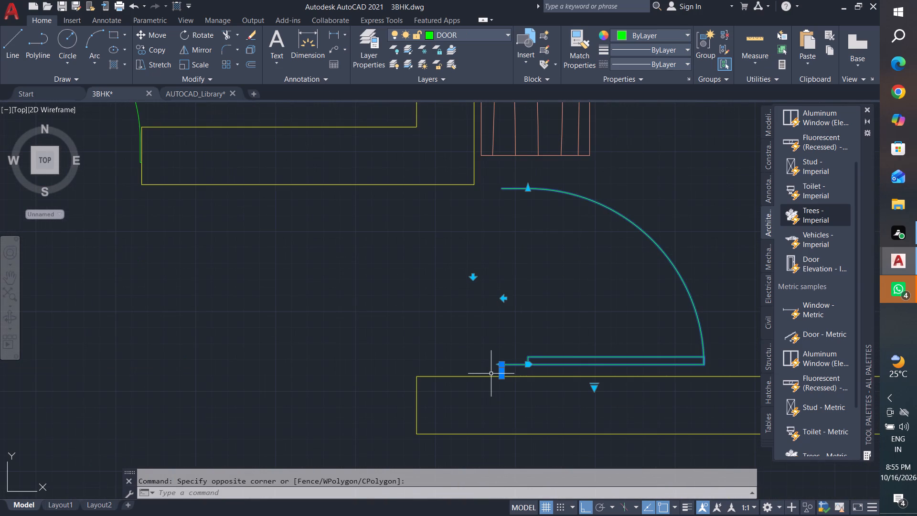
type("m")
key("space")
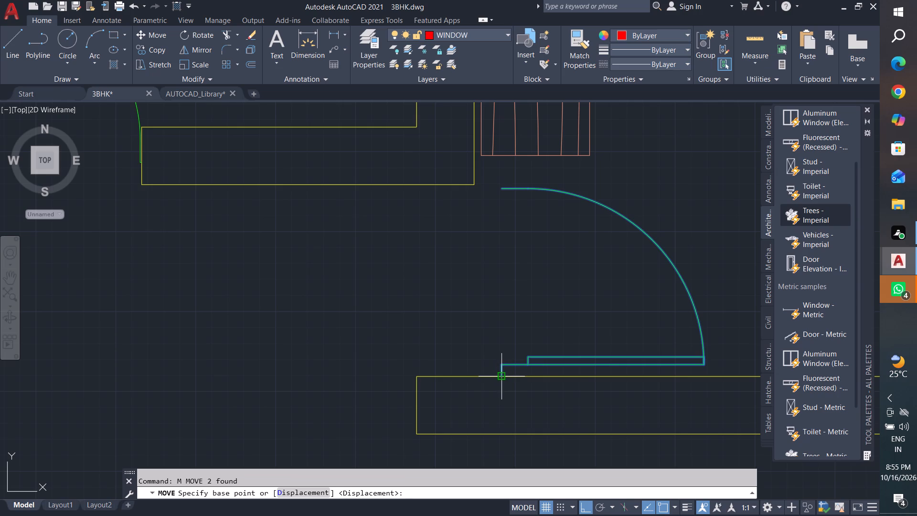
left_click(501, 376)
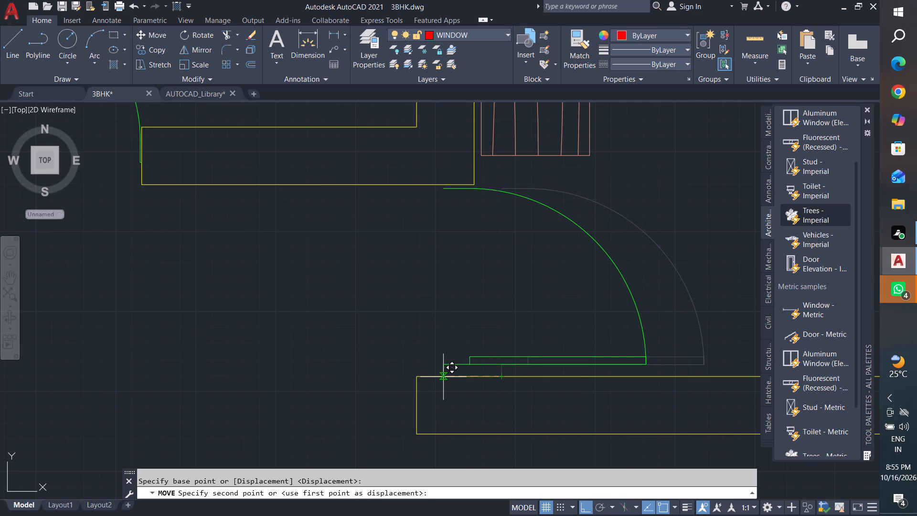
left_click(443, 377)
key("Escape")
key("Escape")
key("Escape")
key("Escape")
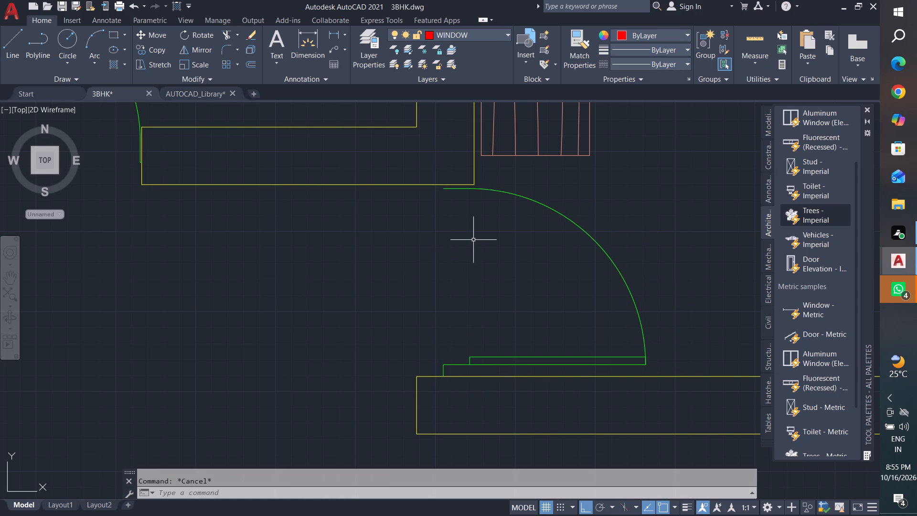
Make DOOR the current layer and draw a short vertical line joining the upper-right bedroom door's arc end to the wall above.
left_click(493, 32)
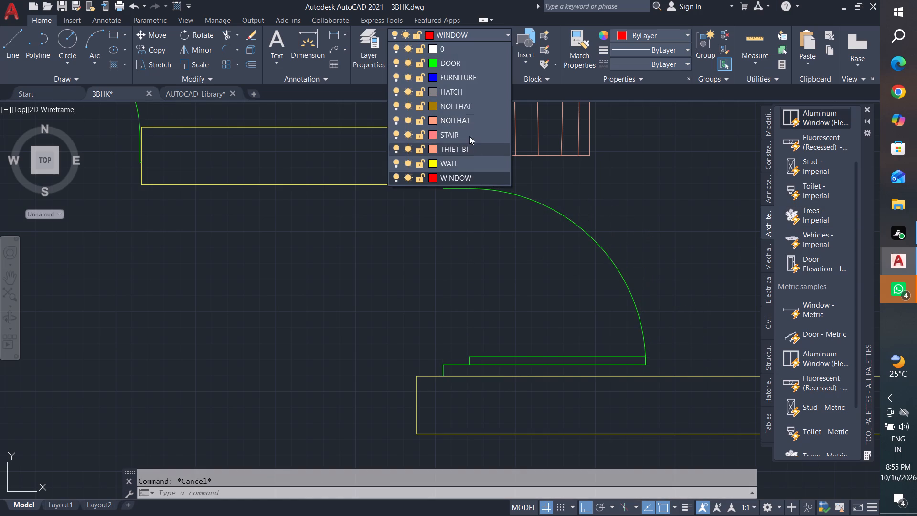
left_click(469, 64)
left_click(12, 43)
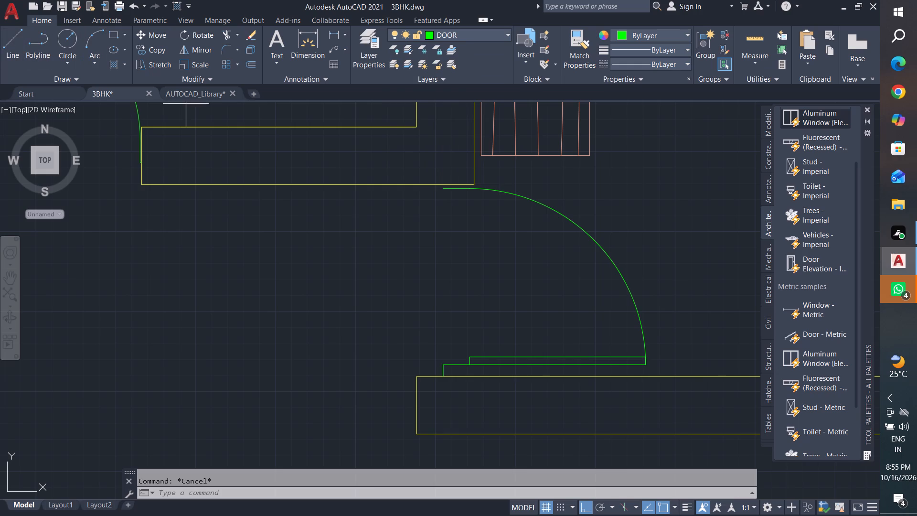
scroll(421, 193, "up", 2)
left_click(474, 180)
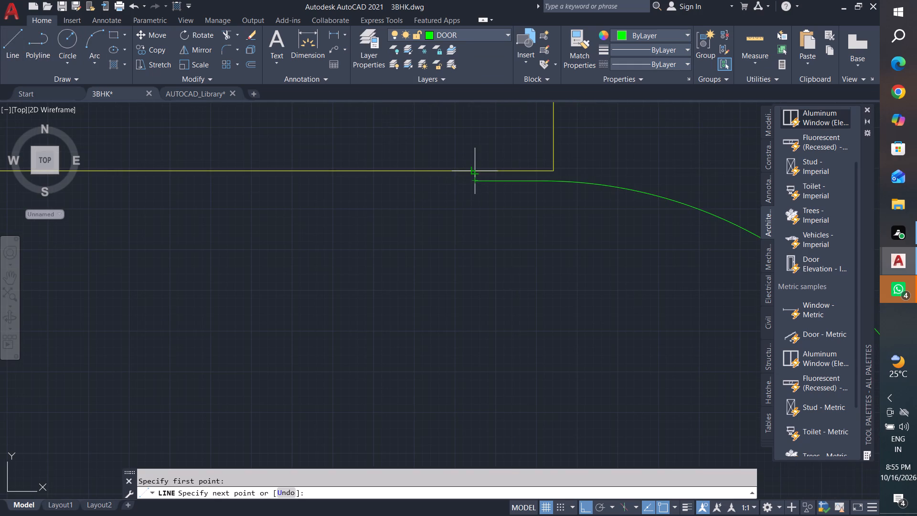
left_click(474, 168)
key("Escape")
key("Escape")
scroll(454, 269, "down", 5)
middle_click_drag(454, 269, 459, 269)
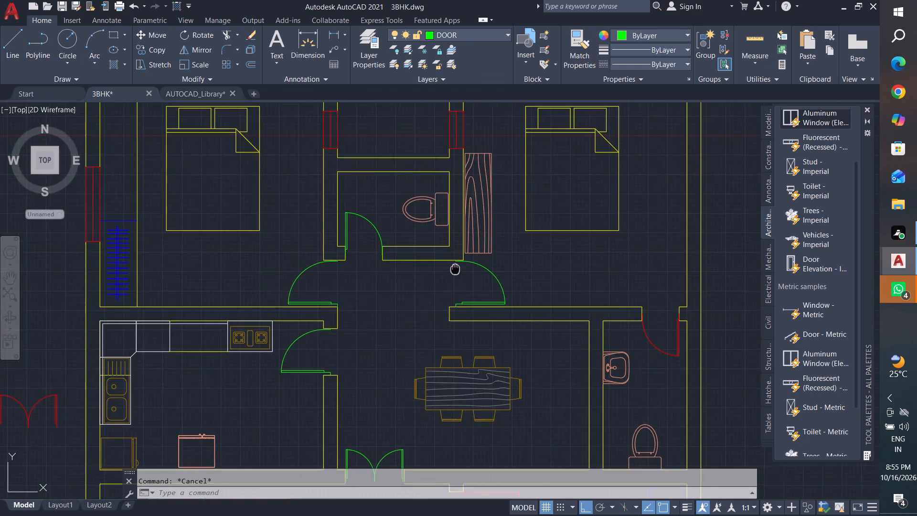
Change the two short red lines joining the dining–living double door to its wall ends to the DOOR layer.
middle_click_drag(459, 269, 518, 175)
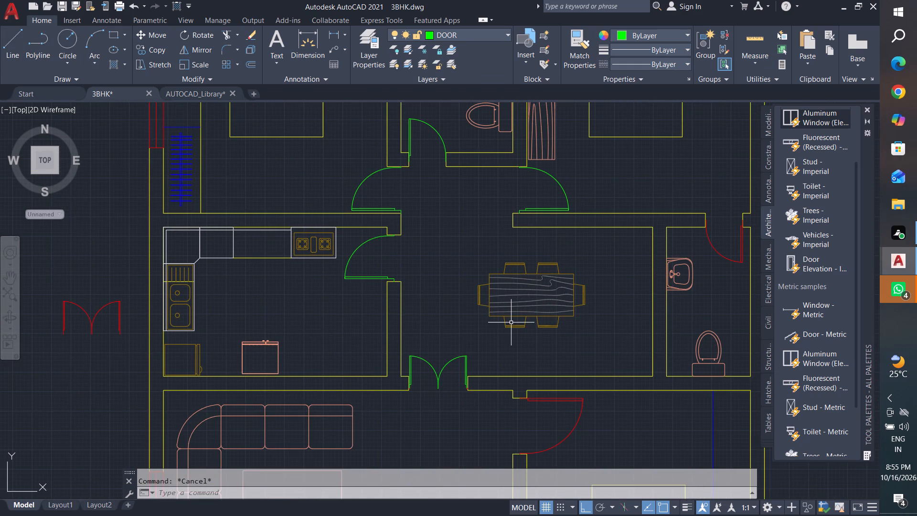
scroll(511, 322, "down", 1)
scroll(485, 376, "up", 3)
scroll(478, 338, "up", 3)
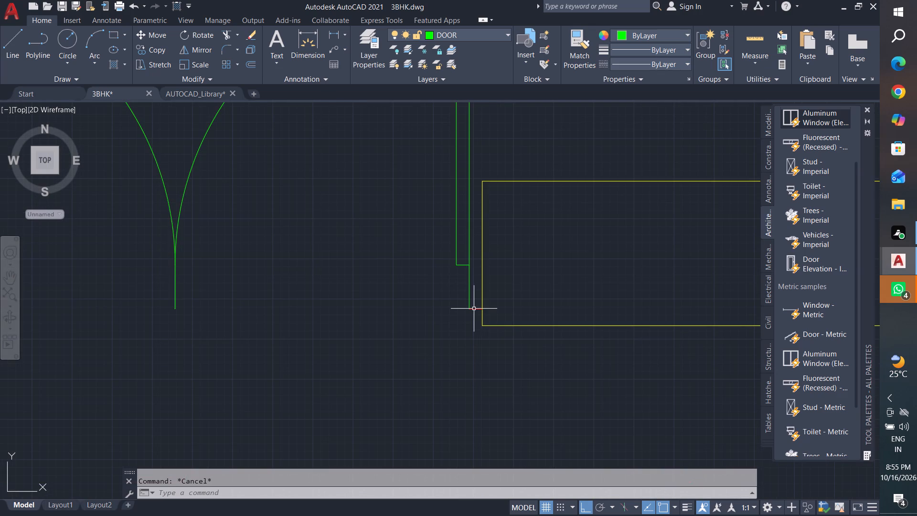
left_click(479, 309)
scroll(541, 358, "down", 2)
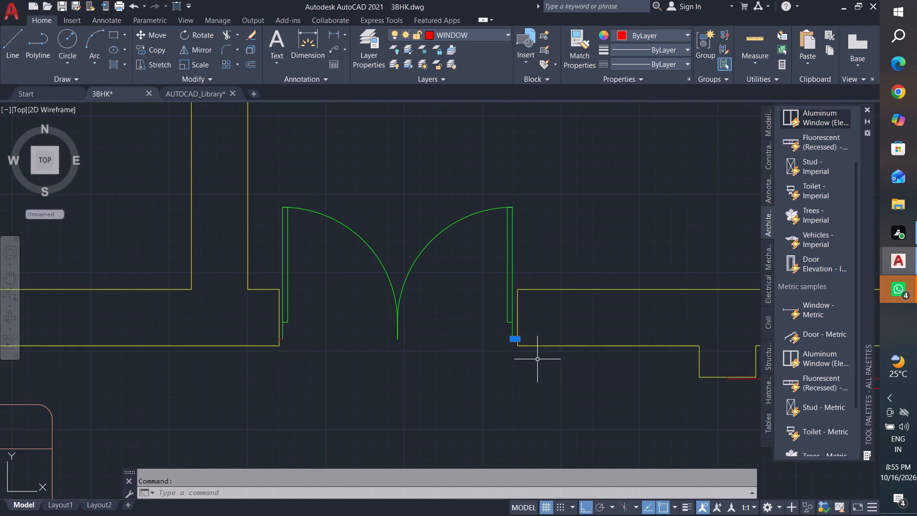
scroll(287, 316, "up", 3)
left_click(256, 395)
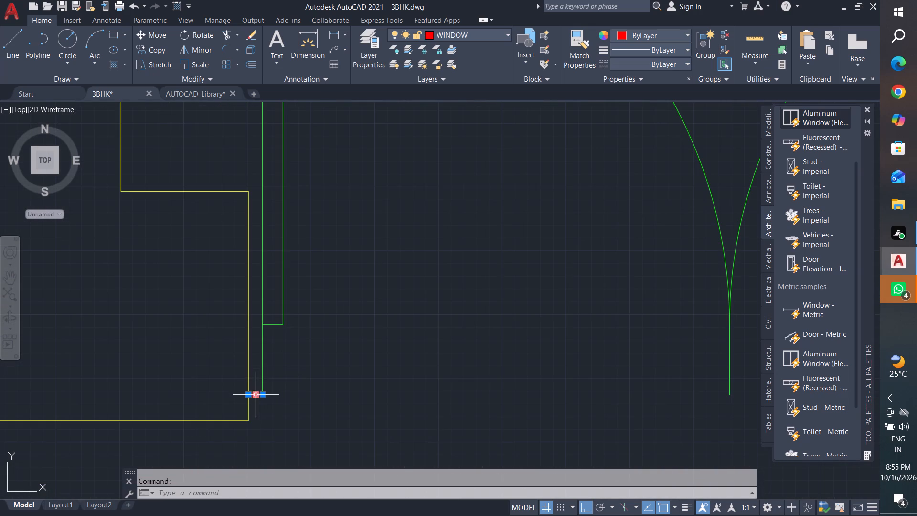
left_click(482, 38)
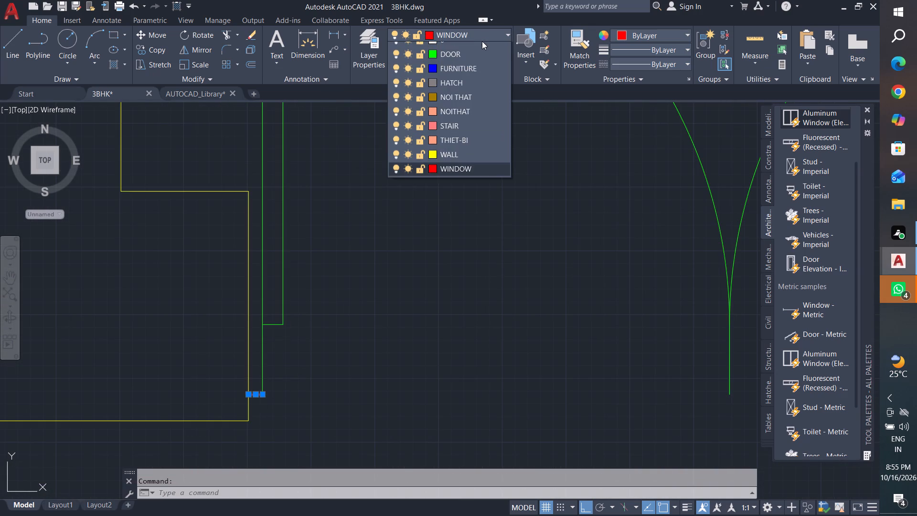
left_click(478, 68)
key("Escape")
key("Escape")
scroll(416, 330, "down", 5)
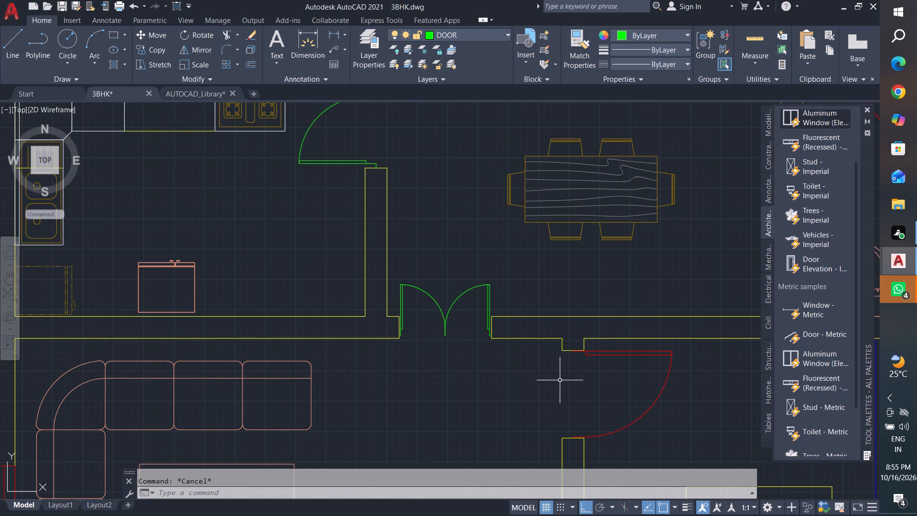
Shift the short wall-end line above the lower-right bedroom's door up about 1" from the red door frame.
middle_click_drag(639, 397, 610, 256)
scroll(572, 301, "up", 1)
middle_click_drag(575, 303, 564, 393)
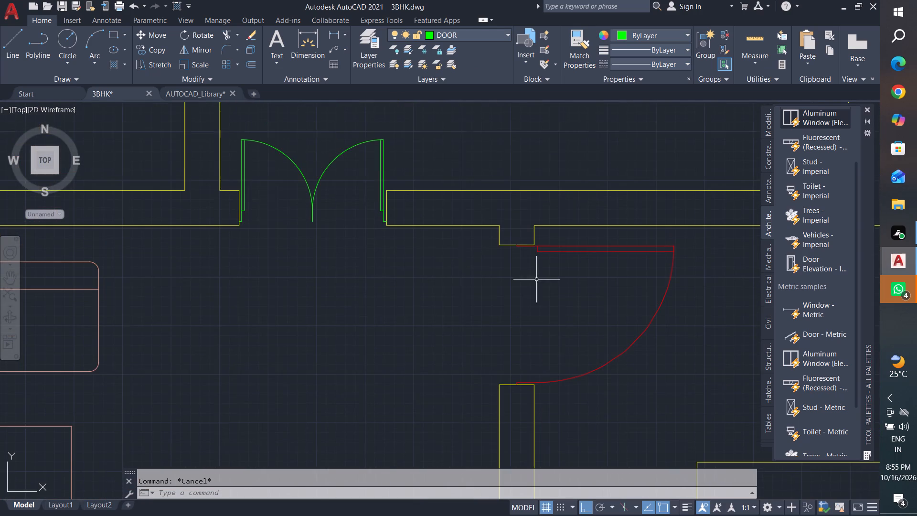
scroll(522, 232, "up", 2)
left_click(495, 265)
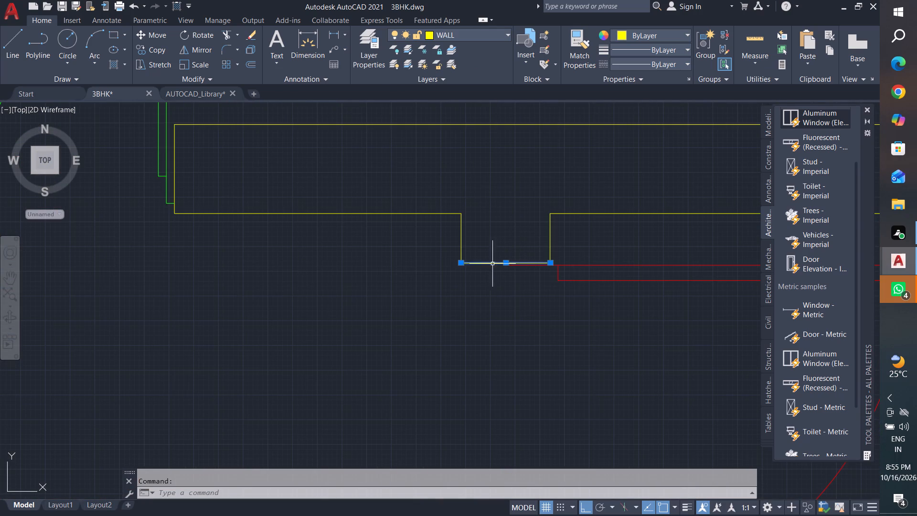
left_click(504, 264)
left_click(504, 258)
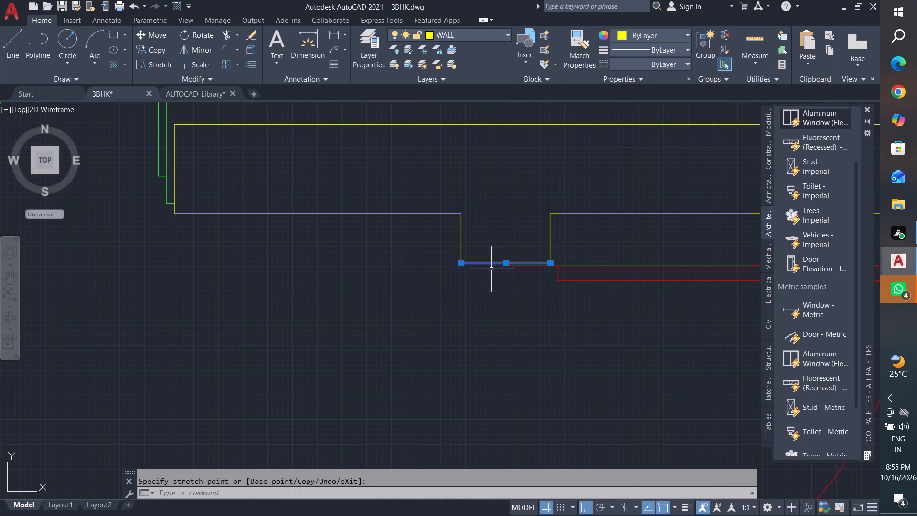
scroll(501, 266, "up", 2)
left_click(511, 257)
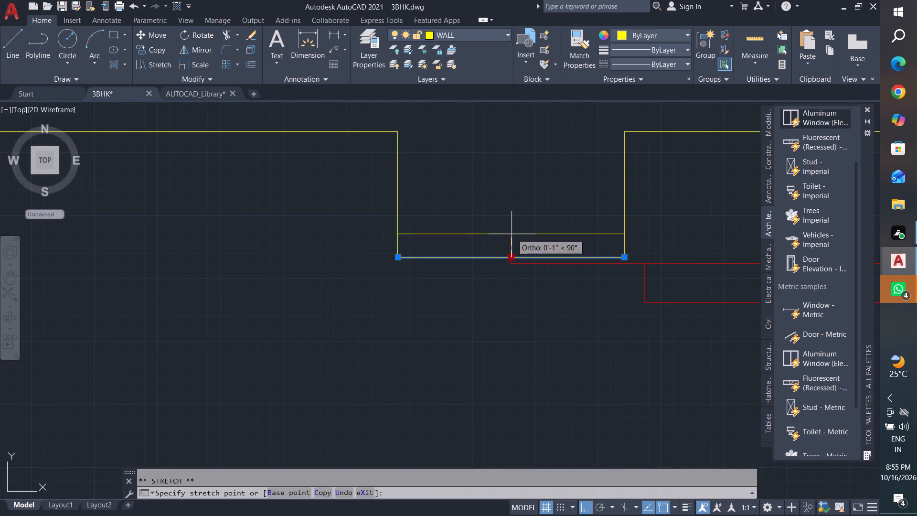
left_click(512, 234)
key("Escape")
key("Escape")
key("Escape")
key("Escape")
key("Escape")
Extend the short red vertical line at the lower-right bedroom door's upper end up to the wall-end line.
type("ex")
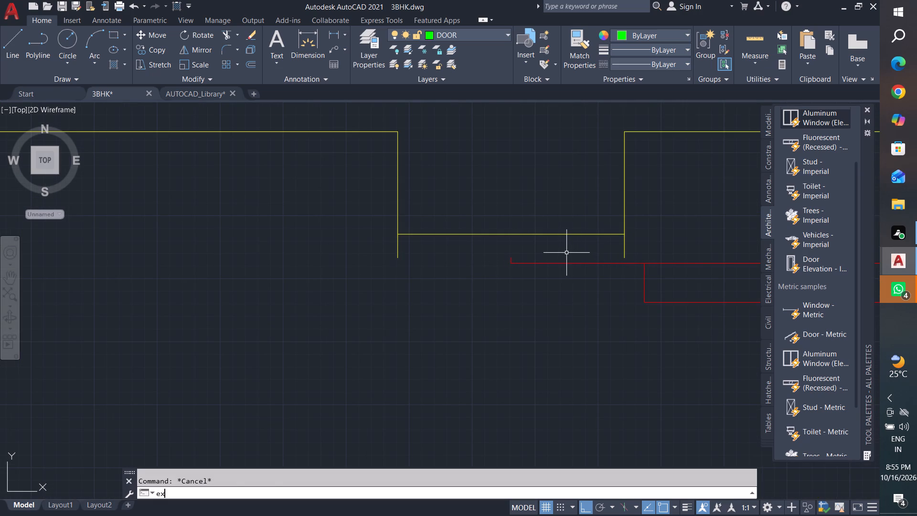
key("space")
key("space")
scroll(536, 255, "up", 3)
left_click(438, 281)
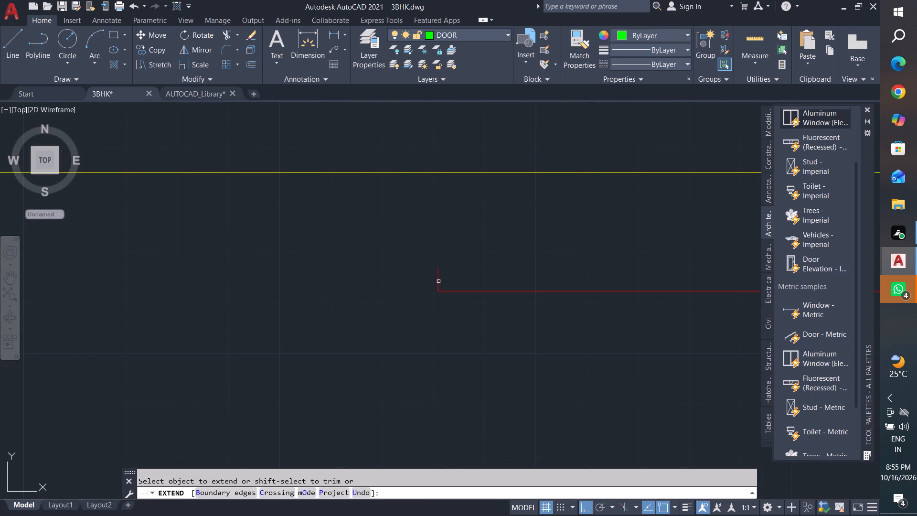
left_click(438, 274)
key("Escape")
scroll(551, 264, "down", 3)
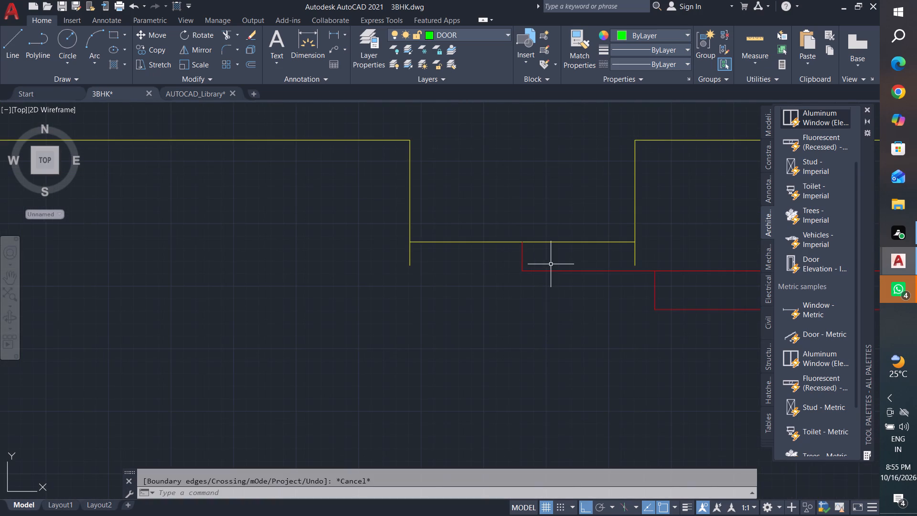
Trim the two wall side lines projecting below the wall-end line above the lower-right bedroom's door.
key("Escape")
key("Escape")
type("tr")
key("space")
key("space")
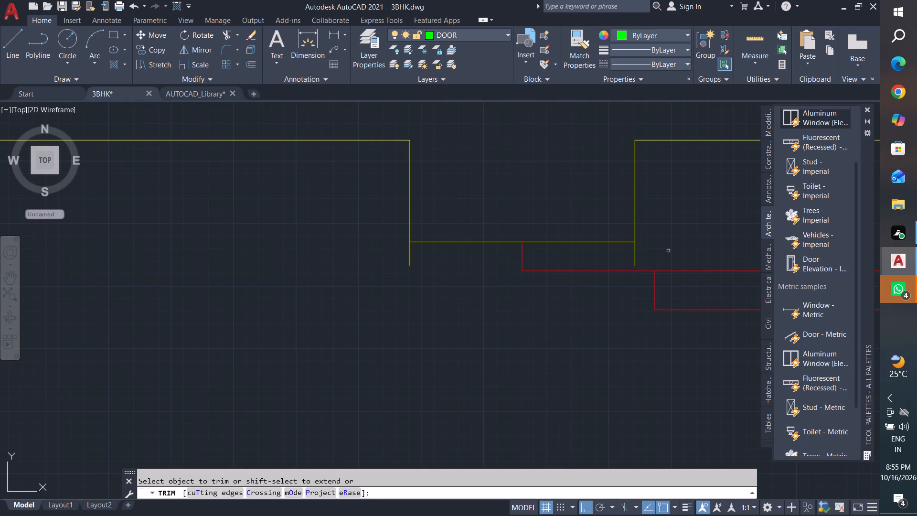
left_click(668, 251)
left_click(613, 257)
left_click(445, 256)
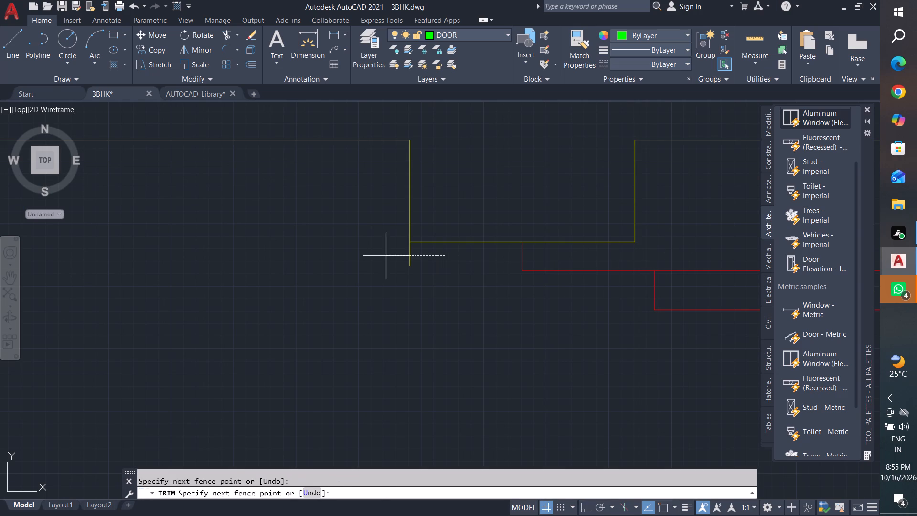
left_click(362, 256)
scroll(479, 320, "down", 4)
middle_click_drag(479, 320, 507, 220)
key("Escape")
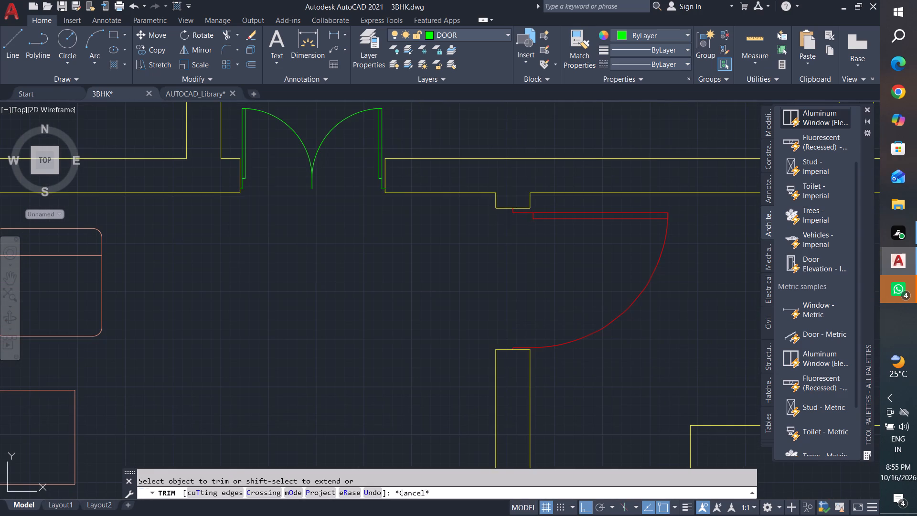
key("Escape")
key("Escape")
Move the wall-end line below the lower-right bedroom's door straight down about 1".
scroll(515, 356, "up", 1)
middle_click_drag(515, 356, 520, 308)
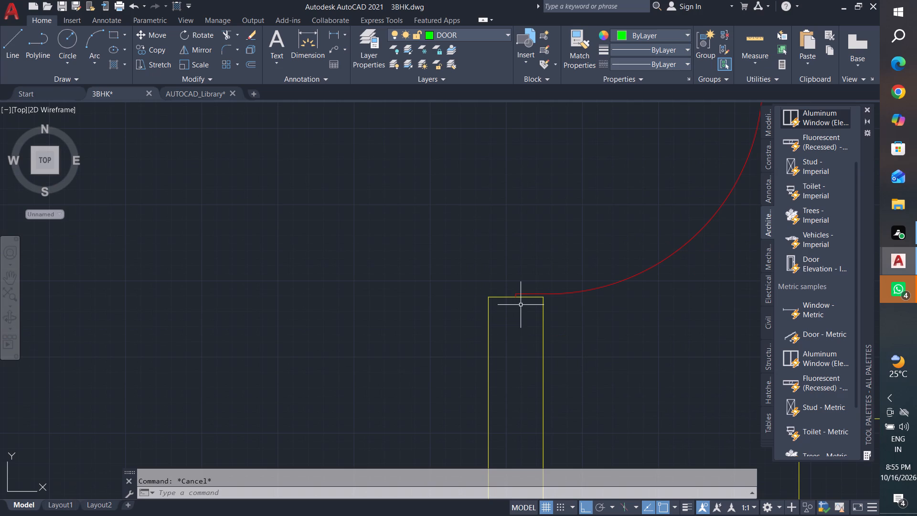
key("Escape")
key("Escape")
key("Escape")
middle_click_drag(521, 305, 550, 265)
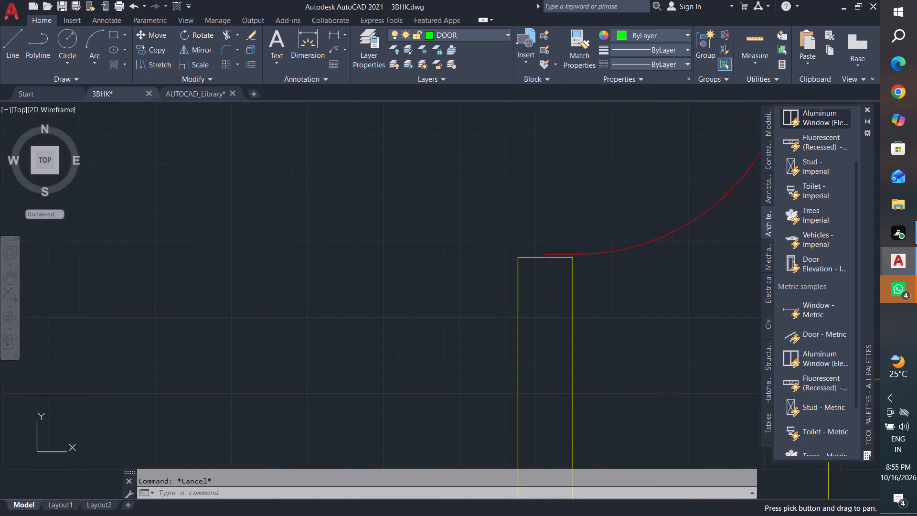
scroll(550, 265, "up", 2)
key("Escape")
key("Escape")
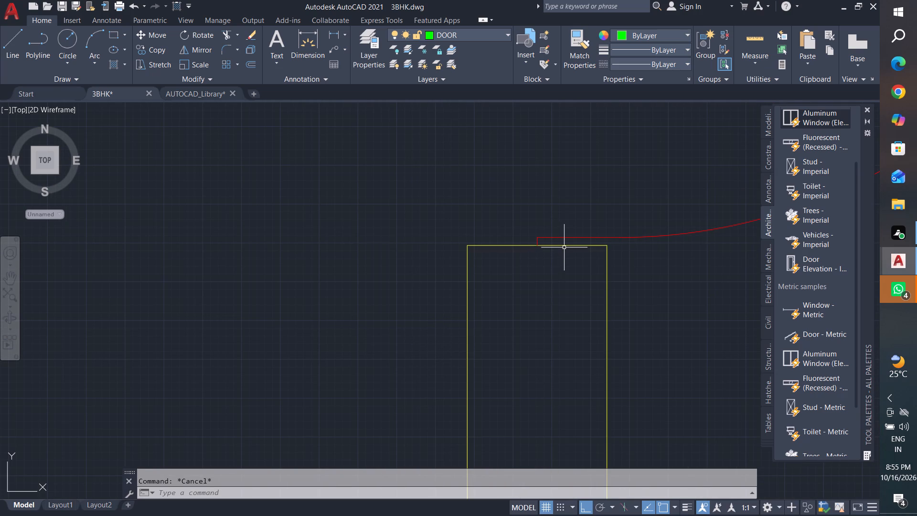
left_click(566, 247)
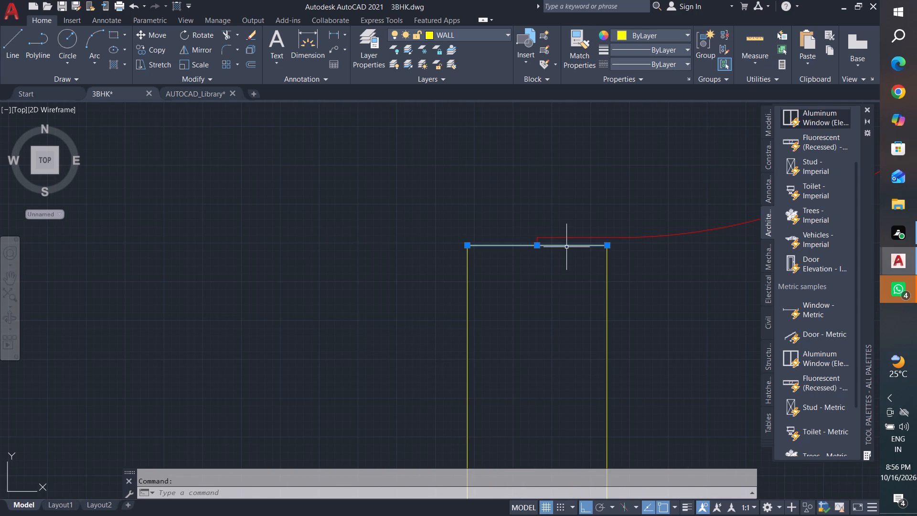
key("m")
key("space")
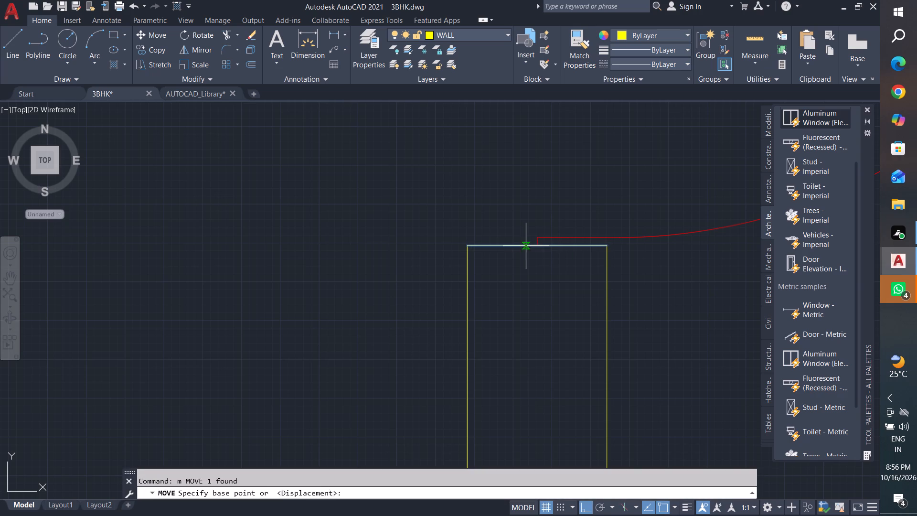
left_click(536, 247)
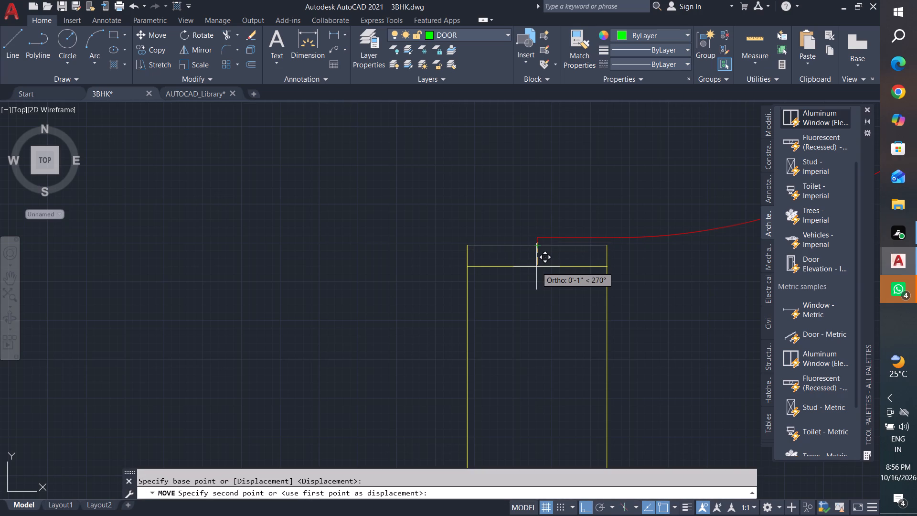
left_click(539, 264)
key("Escape")
key("Escape")
key("Escape")
key("Escape")
key("Escape")
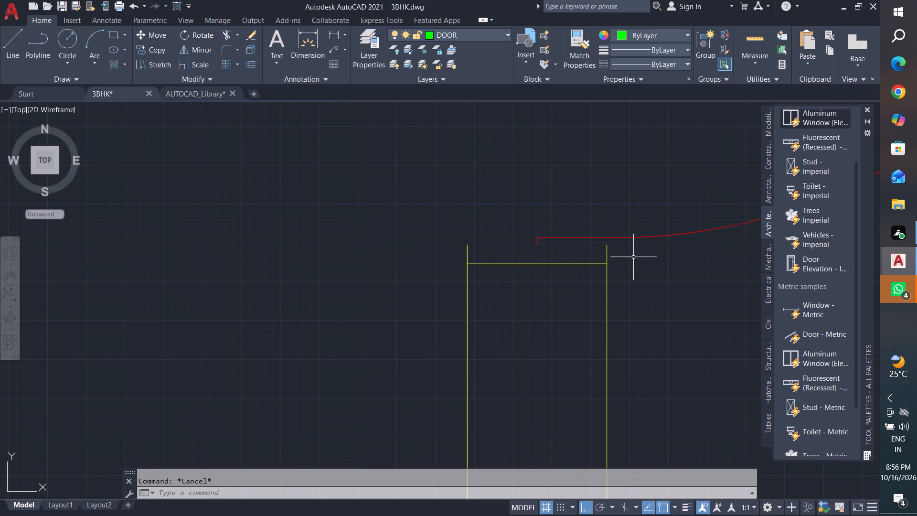
key("Escape")
key("Escape")
key("Escape")
key("Escape")
Extend the short red vertical line at the lower-right bedroom door's arc end down to the wall-end line.
key("e")
key("x")
key("space")
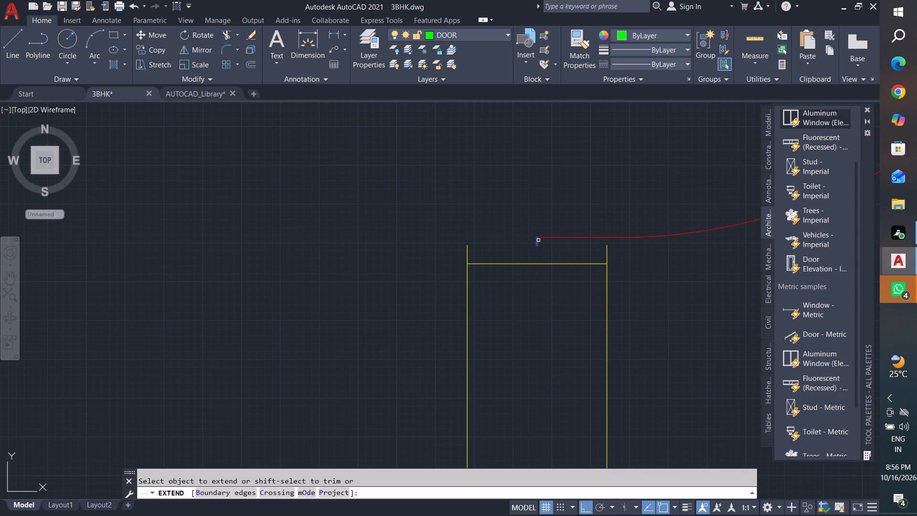
left_click(538, 240)
key("Escape")
key("Escape")
key("Escape")
type("ex")
key("space")
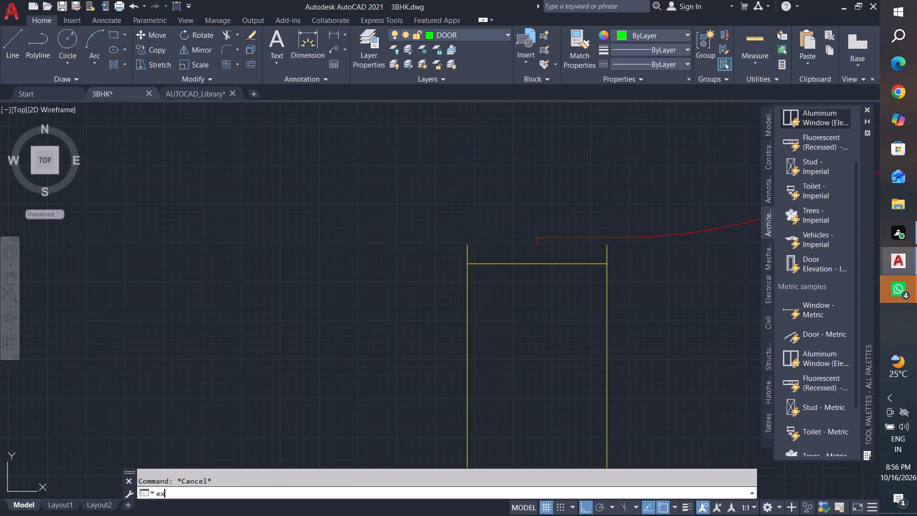
key("space")
left_click(532, 240)
left_click(545, 243)
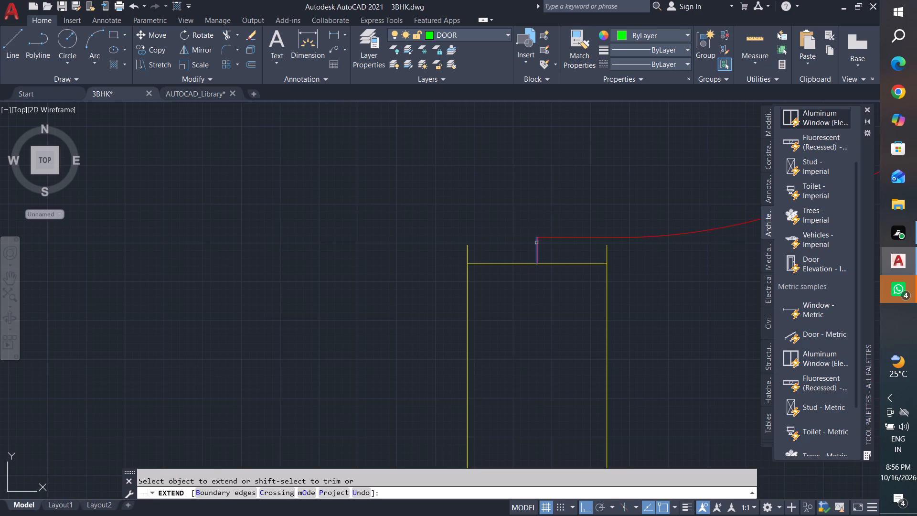
left_click(536, 243)
key("Escape")
key("Escape")
key("Escape")
Trim the two wall side lines projecting above the wall-end line below the lower-right bedroom's door.
type("tr")
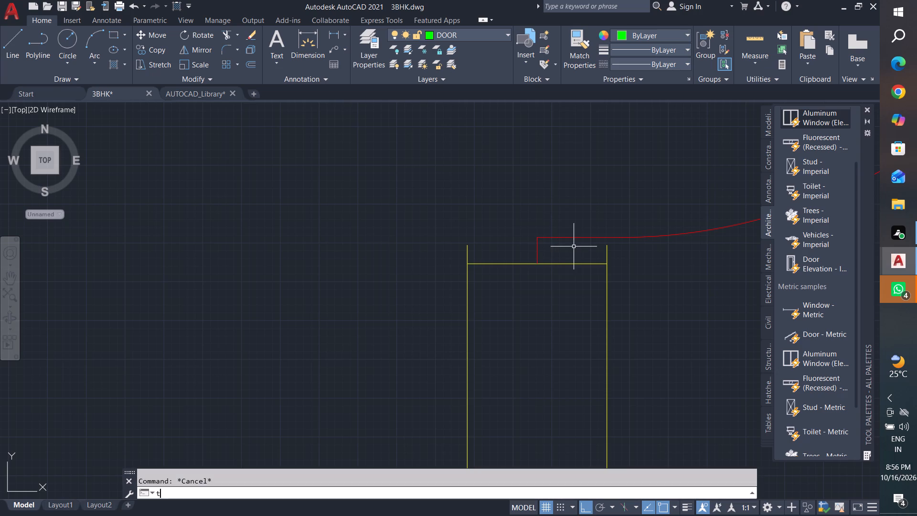
key("space")
key("space")
left_click(582, 247)
left_click(649, 256)
left_click(481, 254)
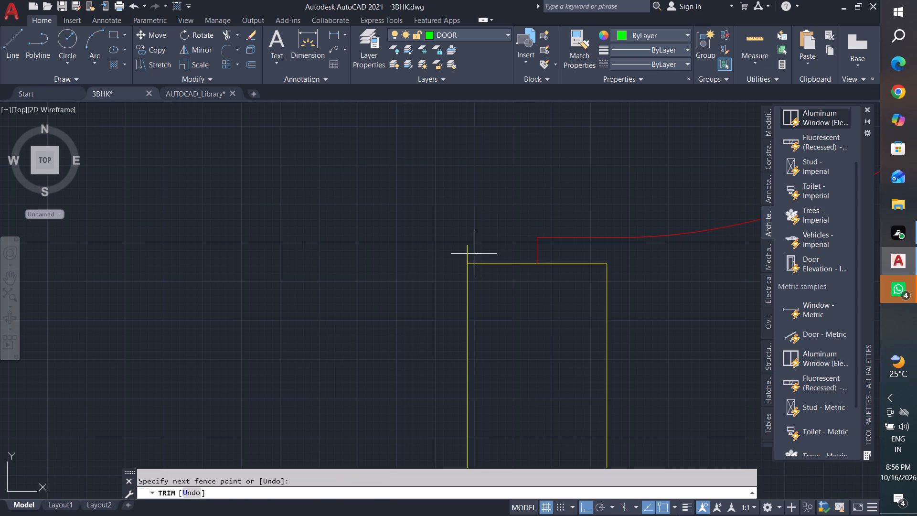
left_click(353, 261)
scroll(479, 293, "down", 6)
key("Escape")
key("Escape")
scroll(527, 302, "down", 3)
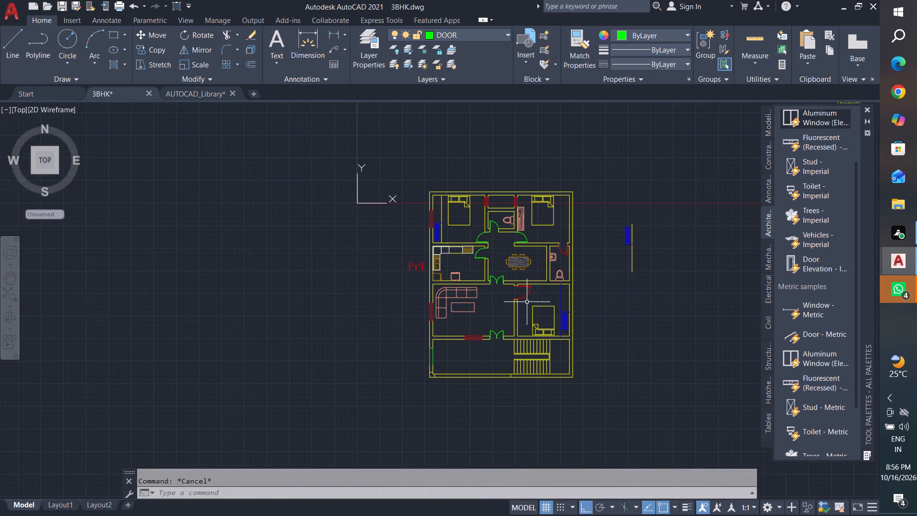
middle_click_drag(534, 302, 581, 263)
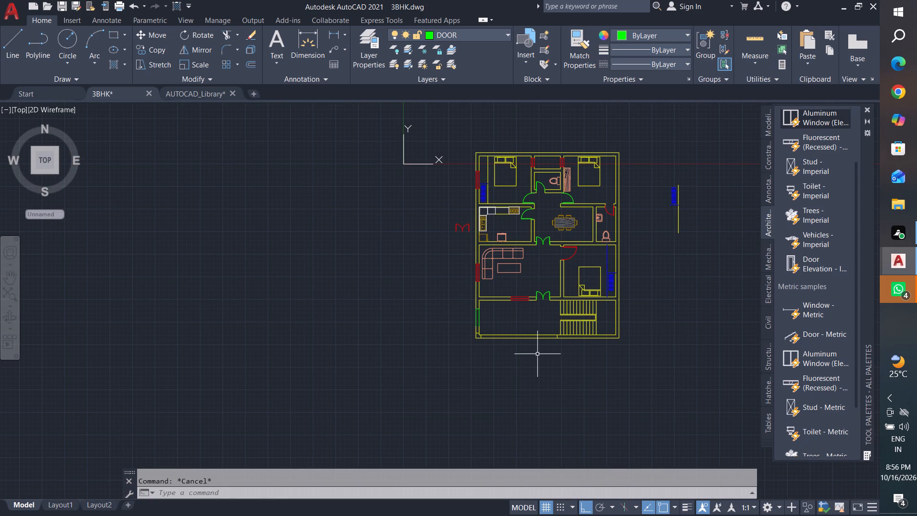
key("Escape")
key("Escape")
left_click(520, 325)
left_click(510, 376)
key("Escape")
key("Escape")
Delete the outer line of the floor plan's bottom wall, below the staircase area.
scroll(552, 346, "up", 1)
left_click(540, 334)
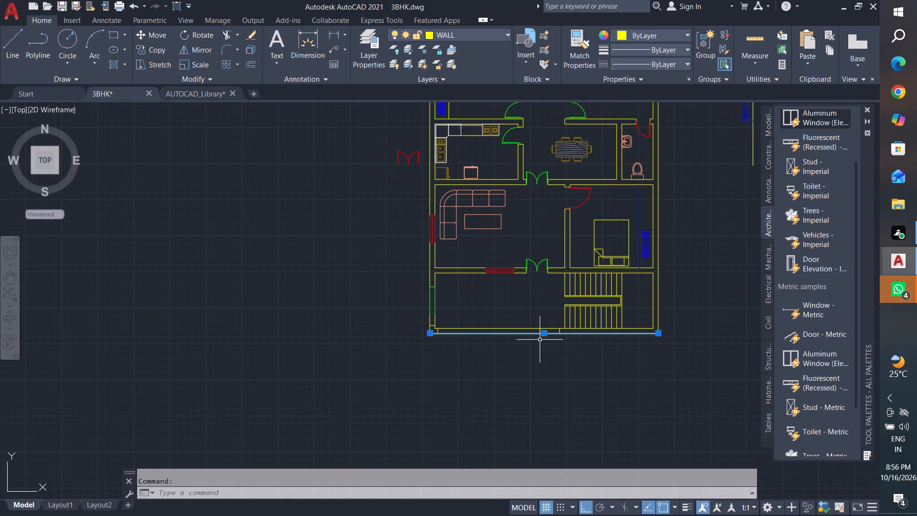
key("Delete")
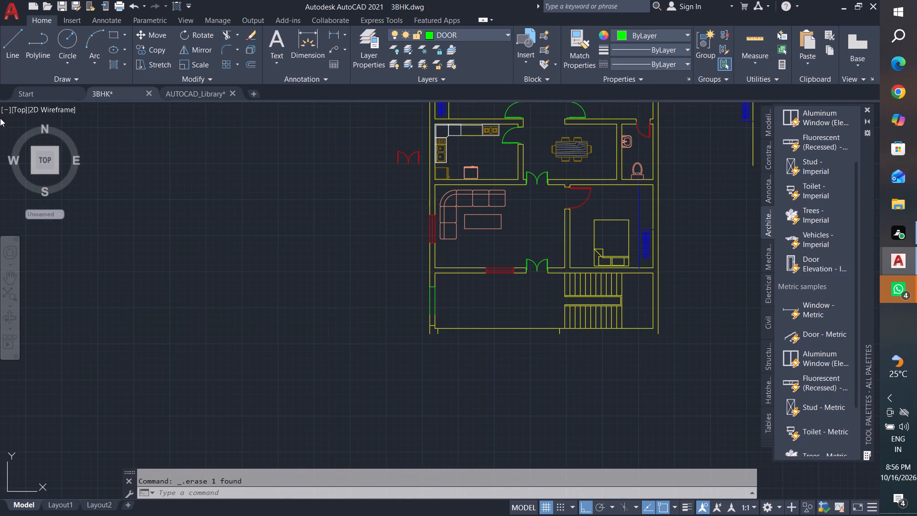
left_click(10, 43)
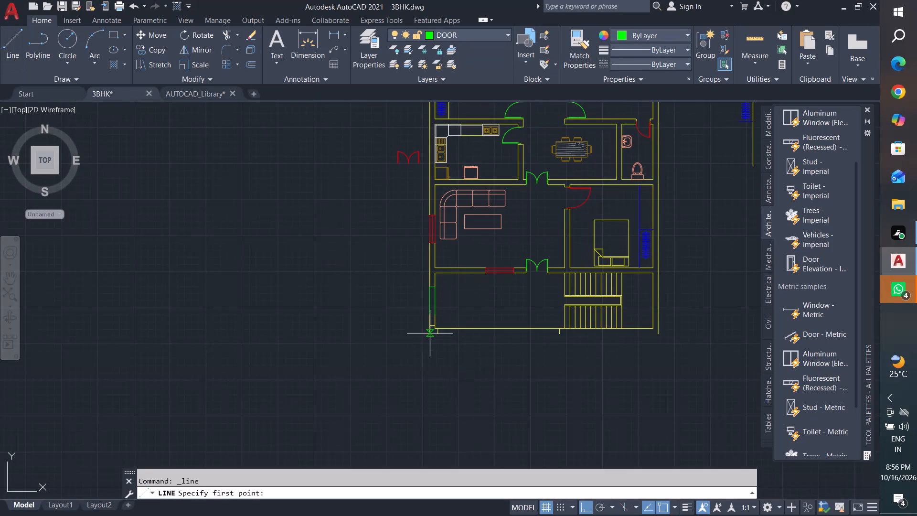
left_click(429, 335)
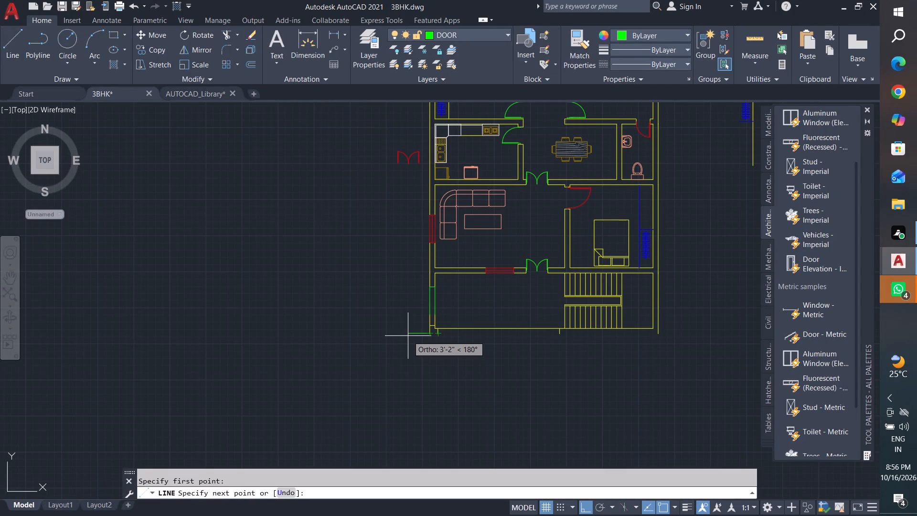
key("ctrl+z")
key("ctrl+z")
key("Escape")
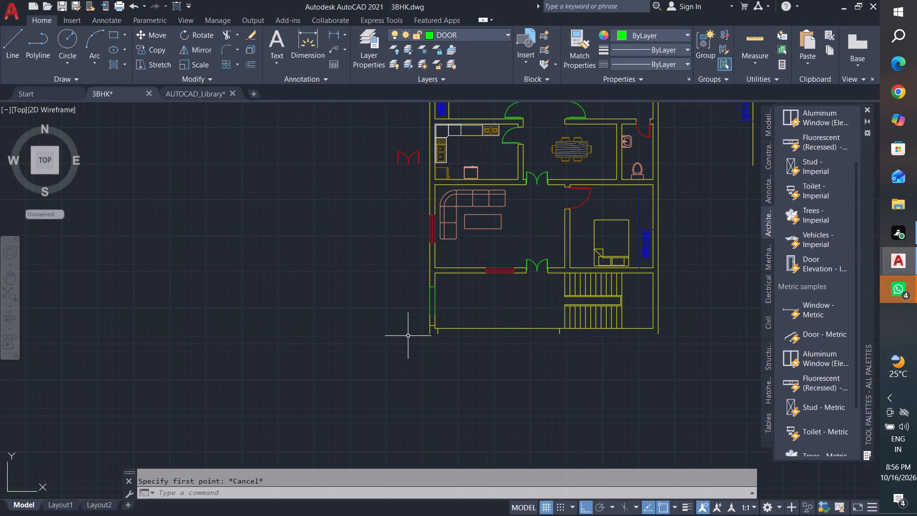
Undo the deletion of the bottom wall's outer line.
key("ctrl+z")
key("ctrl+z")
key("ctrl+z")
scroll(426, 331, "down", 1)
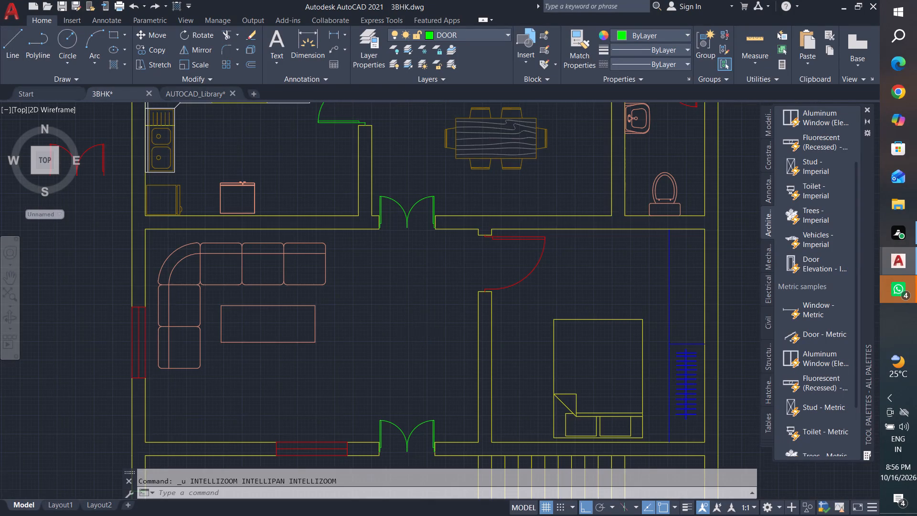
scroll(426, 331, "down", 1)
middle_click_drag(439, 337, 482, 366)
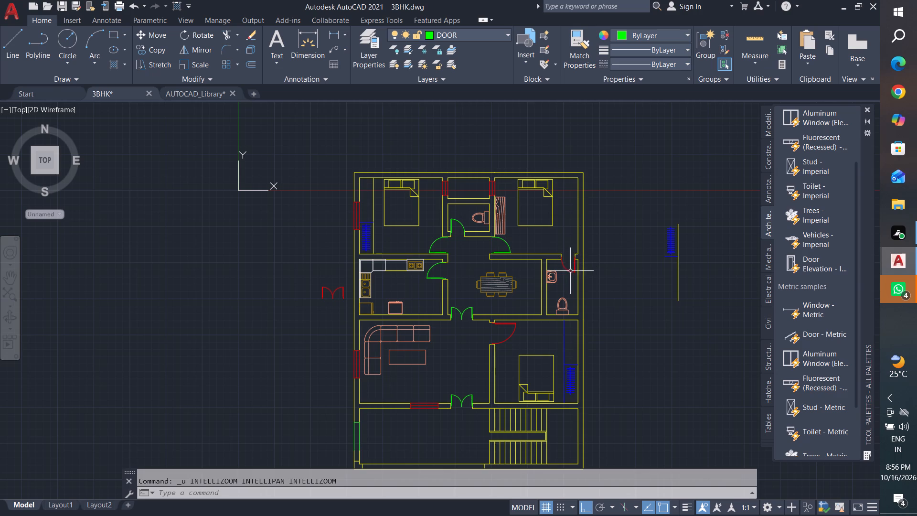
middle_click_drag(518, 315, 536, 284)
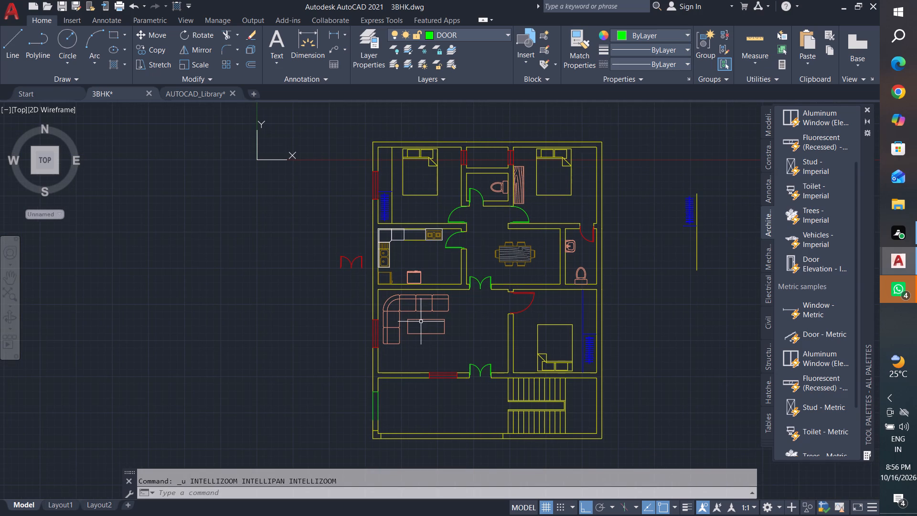
Copy the wood-grain cabinet from the upper-right bedroom against the living room's right wall, below the bedroom door, with ortho off.
middle_click_drag(421, 346, 422, 301)
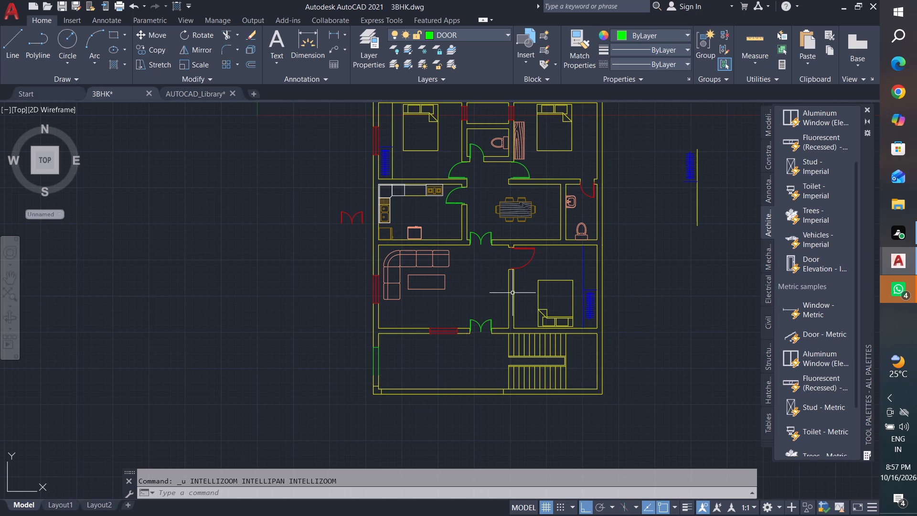
middle_click_drag(461, 276, 468, 328)
scroll(537, 229, "up", 2)
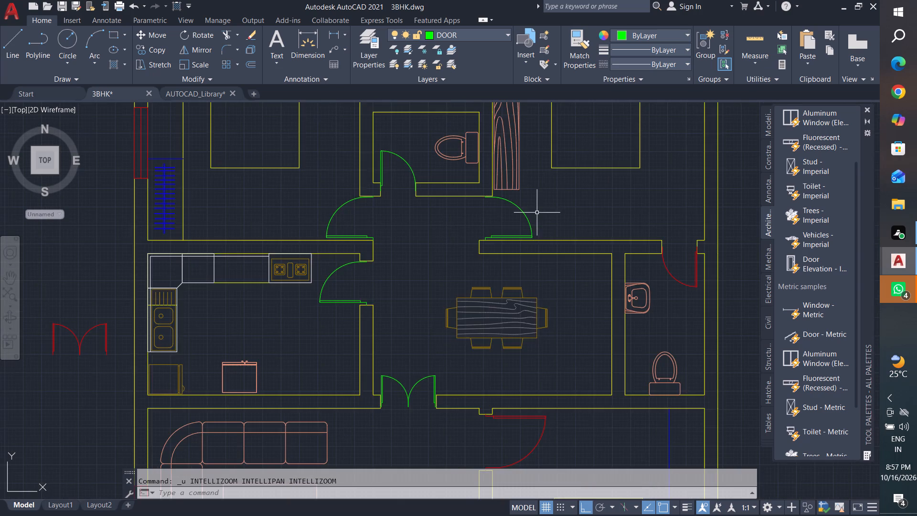
middle_click_drag(537, 212, 536, 288)
left_click(533, 162)
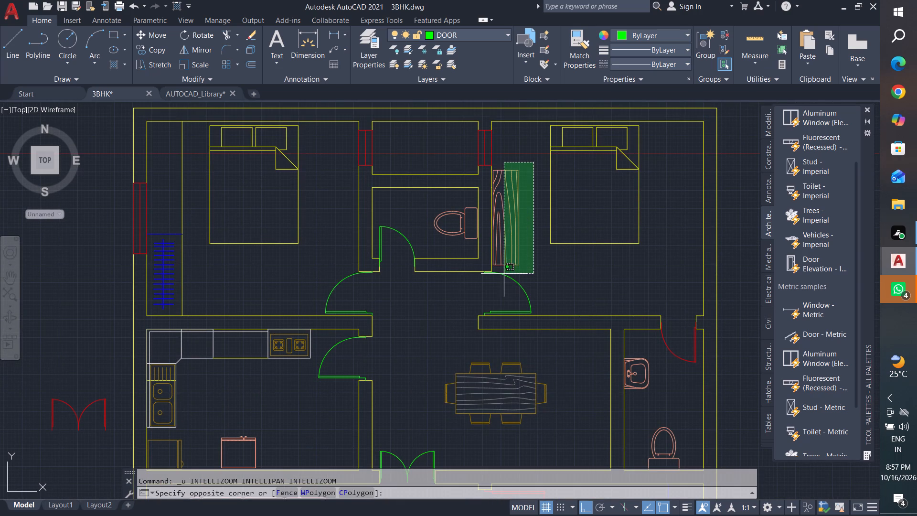
left_click(503, 268)
type("co")
key("Return")
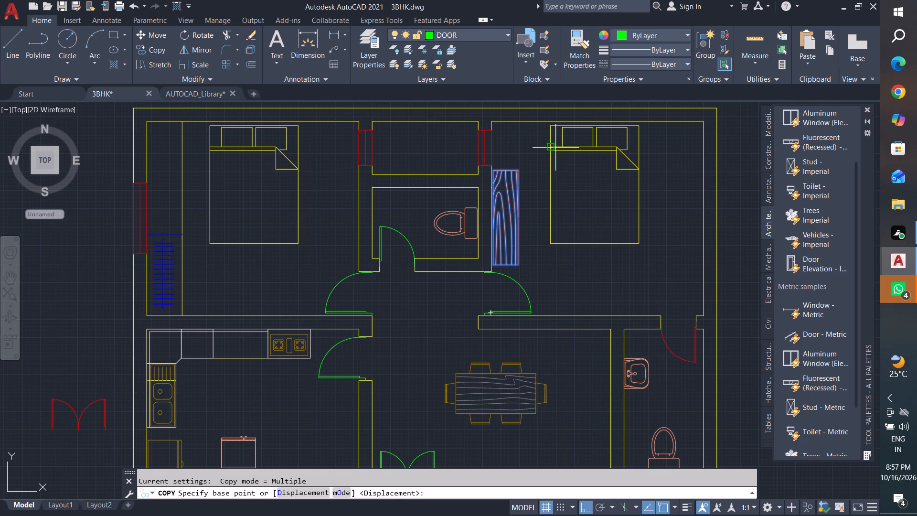
left_click(519, 169)
scroll(519, 169, "down", 3)
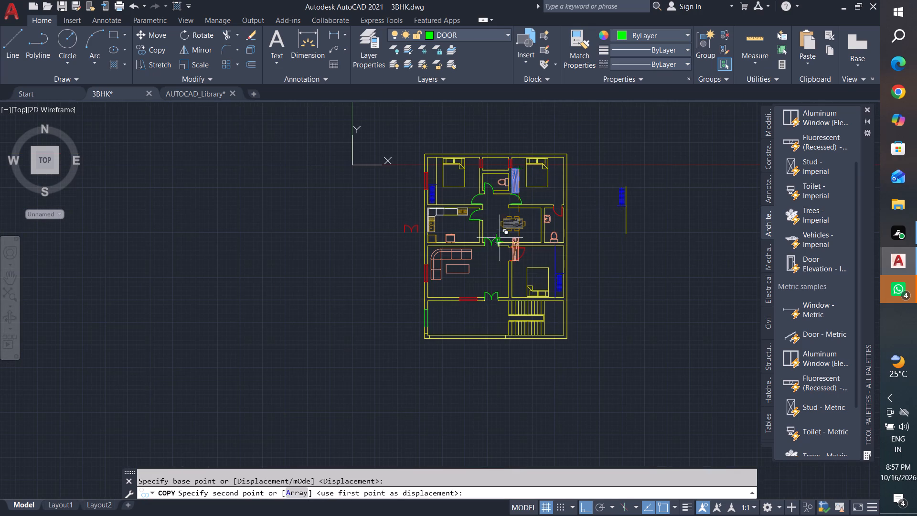
scroll(501, 275, "up", 1)
left_click(582, 514)
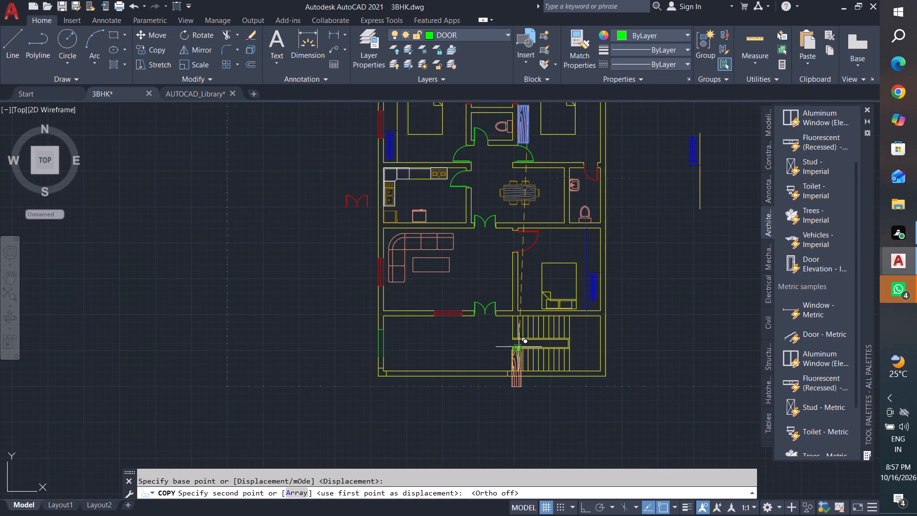
scroll(504, 302, "up", 2)
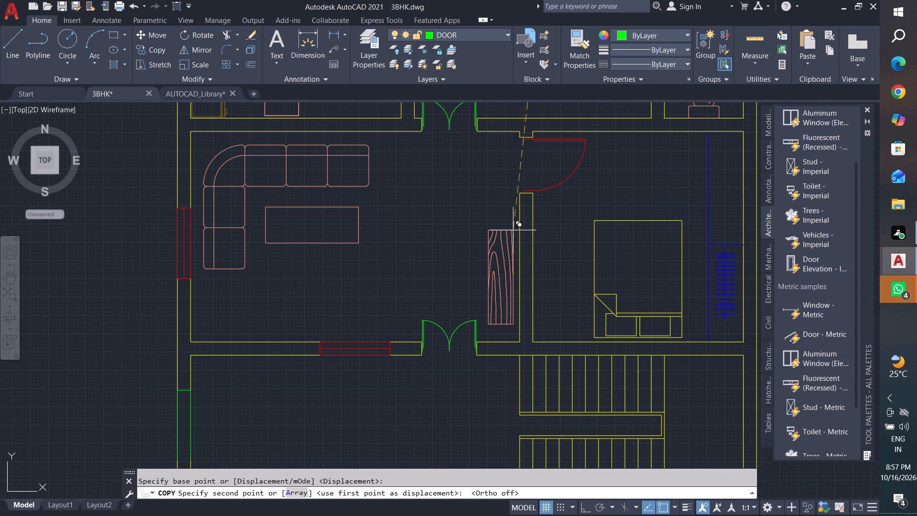
scroll(513, 230, "up", 2)
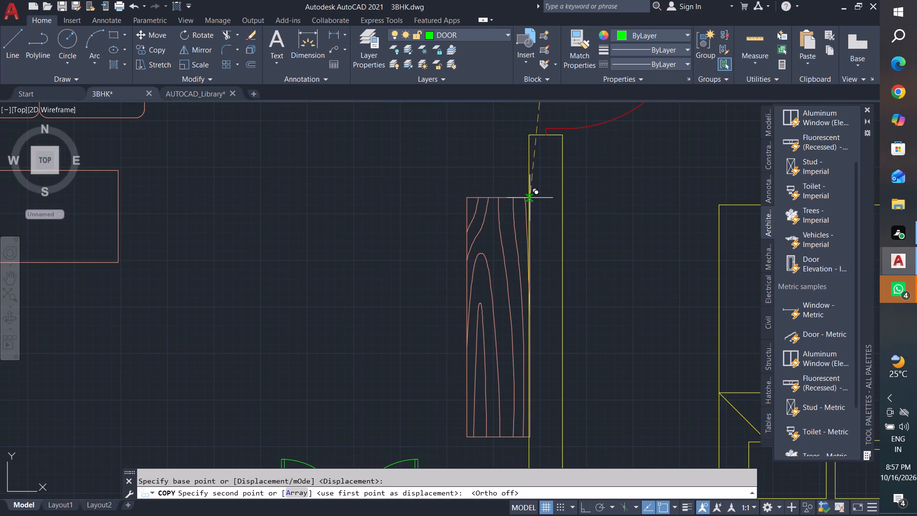
left_click(529, 198)
key("Escape")
key("Escape")
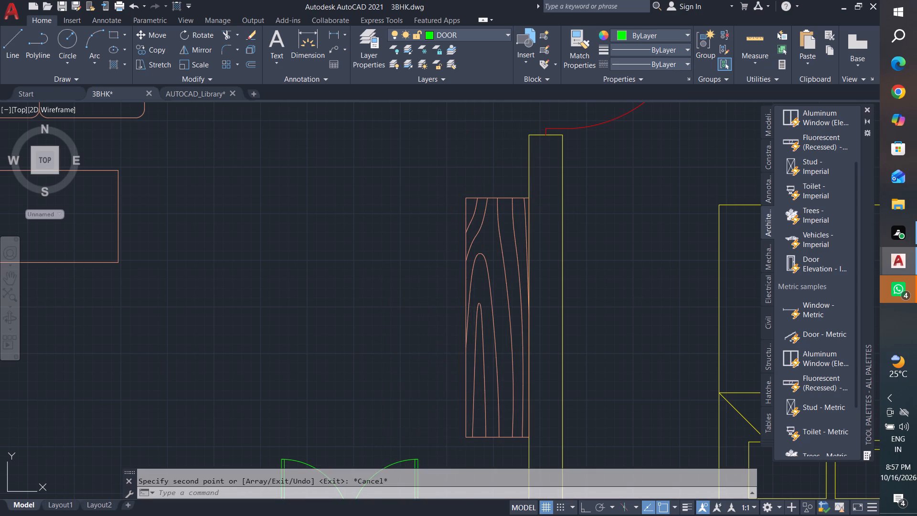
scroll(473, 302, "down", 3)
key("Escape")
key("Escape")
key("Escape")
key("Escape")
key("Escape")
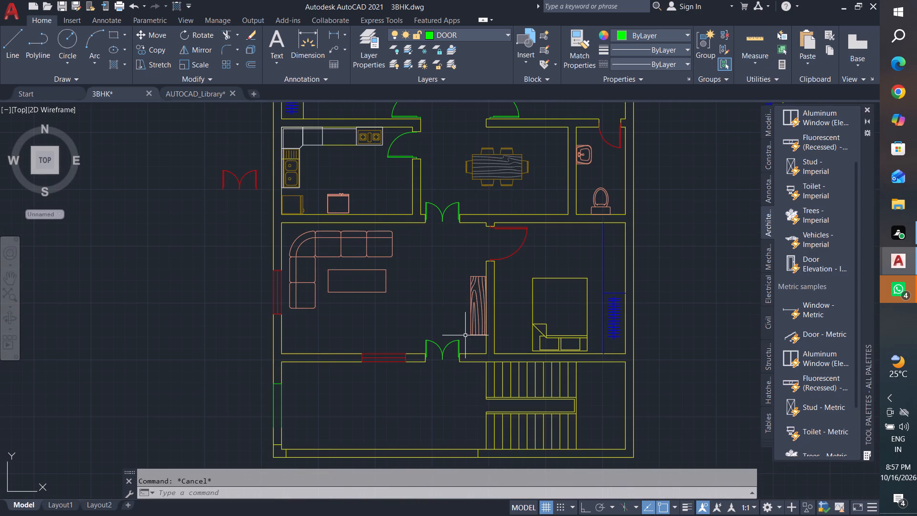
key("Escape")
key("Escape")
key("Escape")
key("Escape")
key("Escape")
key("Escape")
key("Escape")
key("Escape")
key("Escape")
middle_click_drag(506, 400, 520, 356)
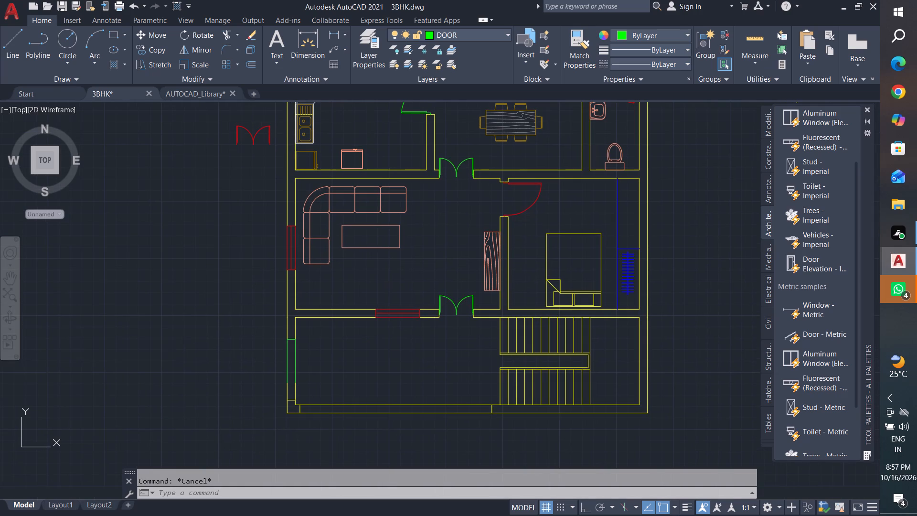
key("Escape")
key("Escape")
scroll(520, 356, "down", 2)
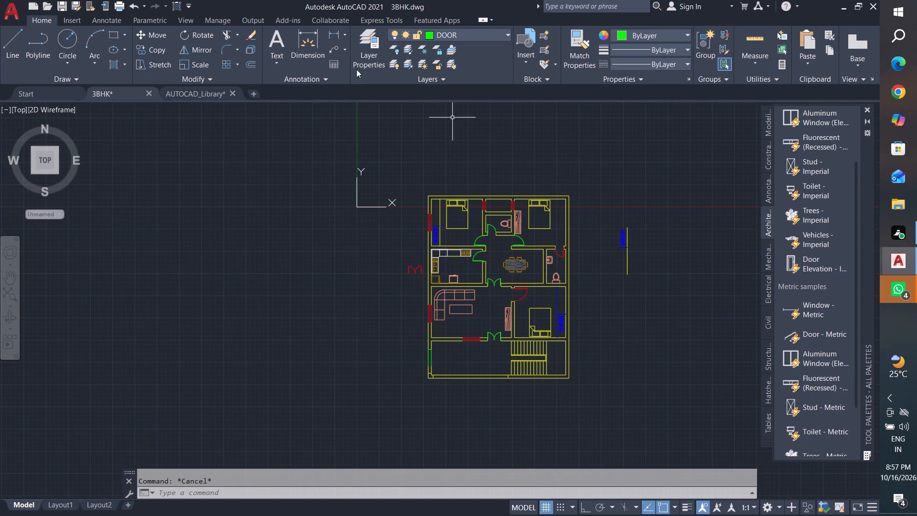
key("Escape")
Make HATCH the current layer.
left_click(481, 37)
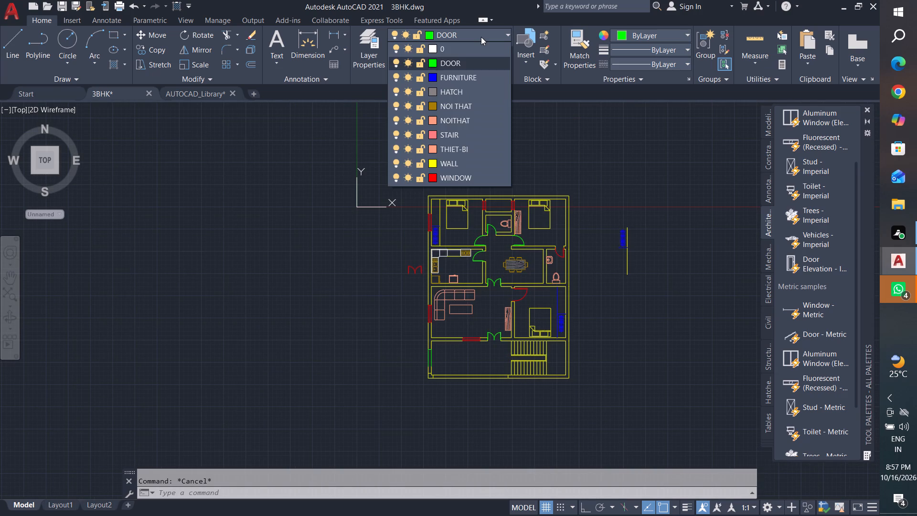
left_click(477, 92)
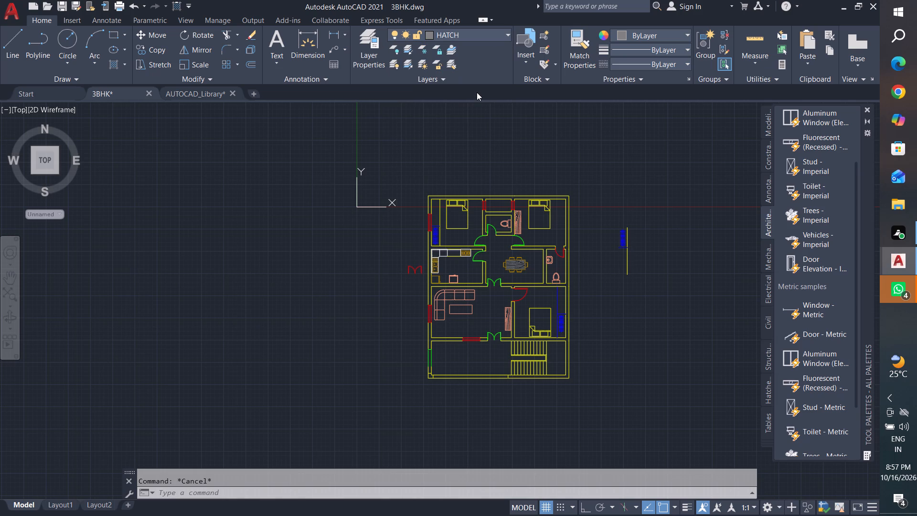
left_click(429, 36)
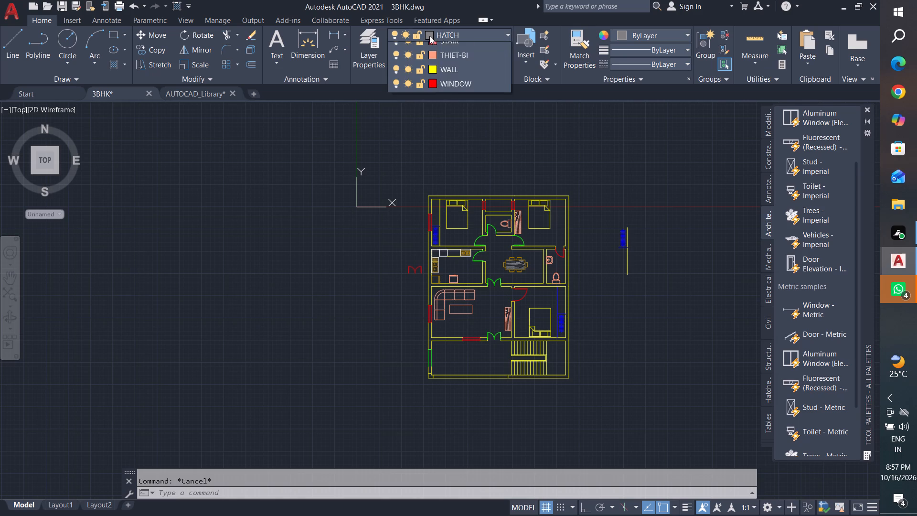
left_click(449, 37)
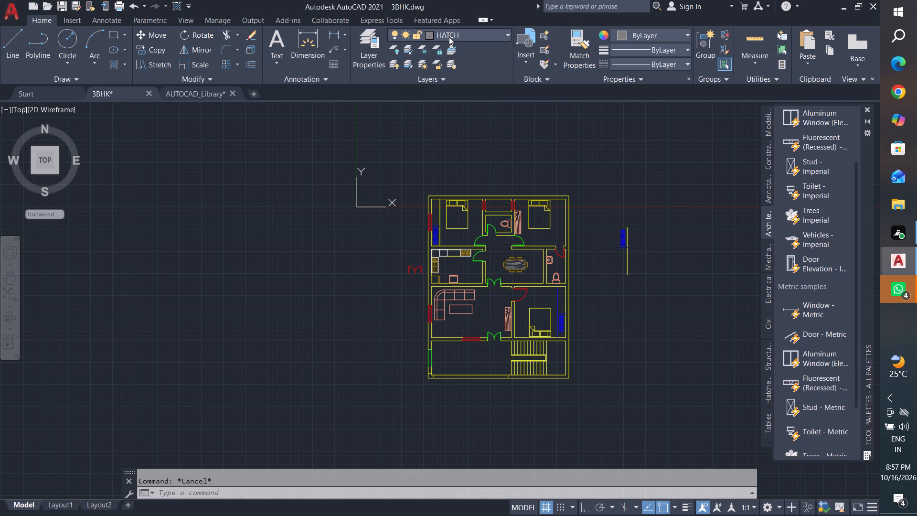
left_click(508, 34)
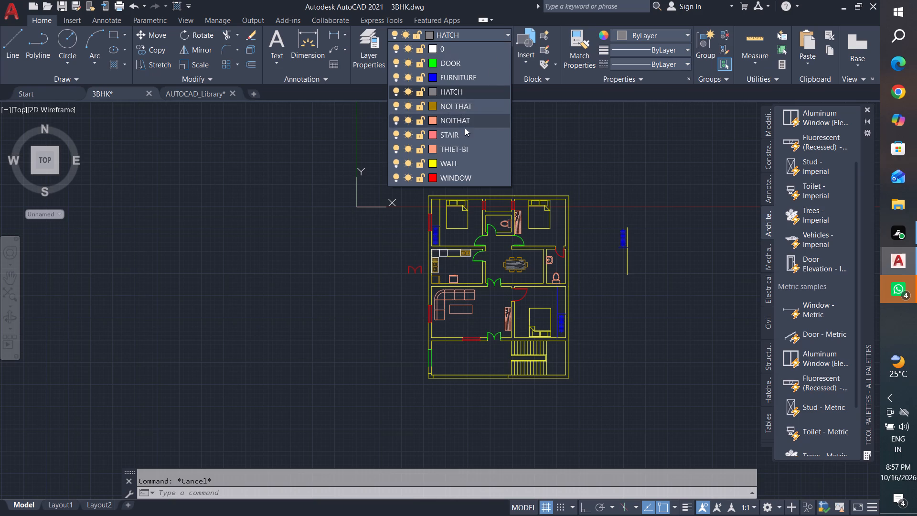
left_click(462, 97)
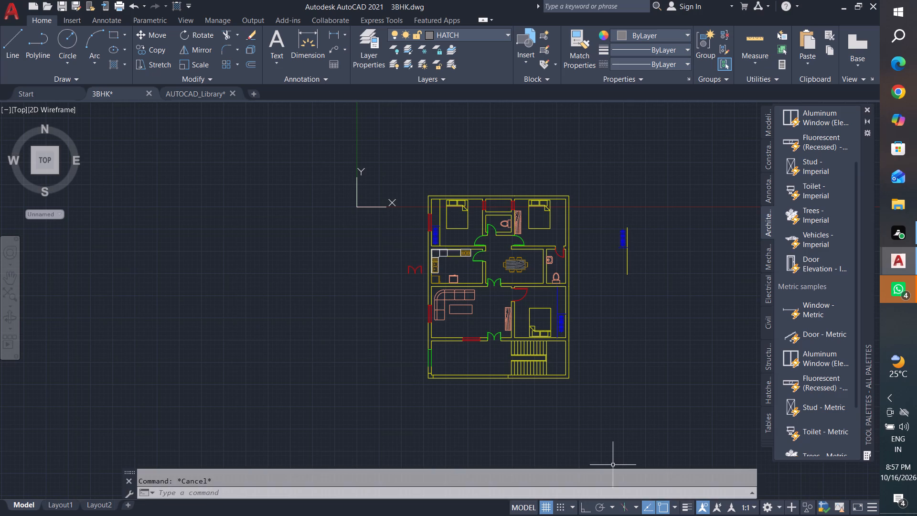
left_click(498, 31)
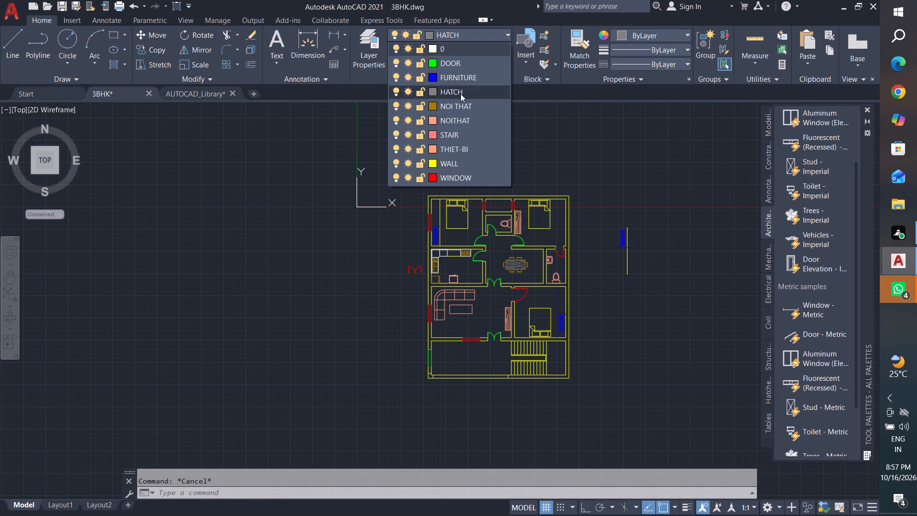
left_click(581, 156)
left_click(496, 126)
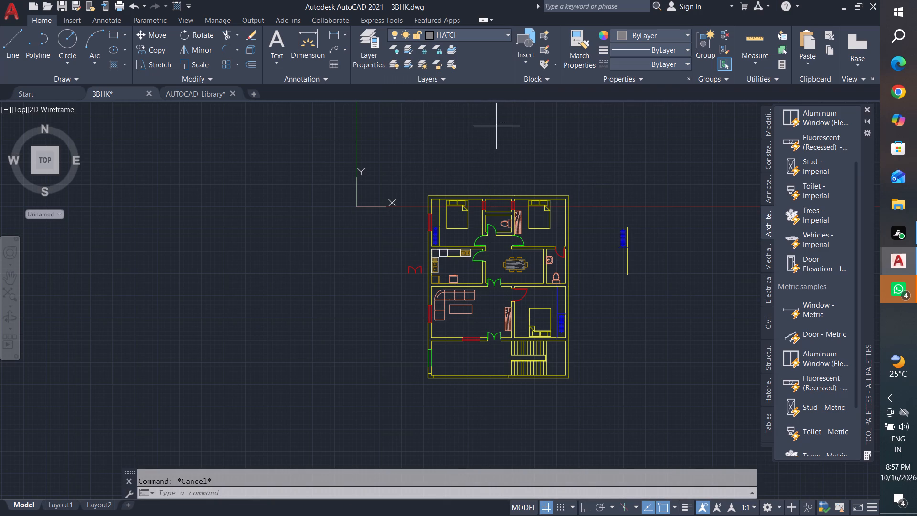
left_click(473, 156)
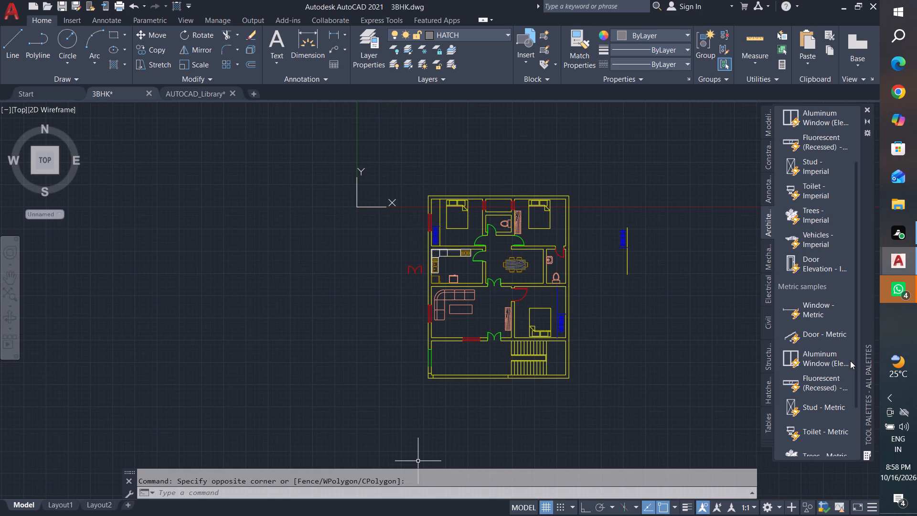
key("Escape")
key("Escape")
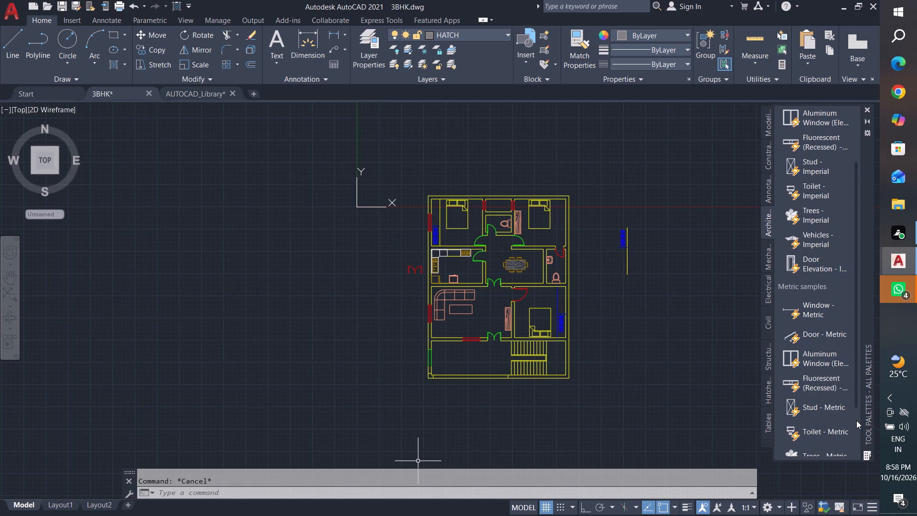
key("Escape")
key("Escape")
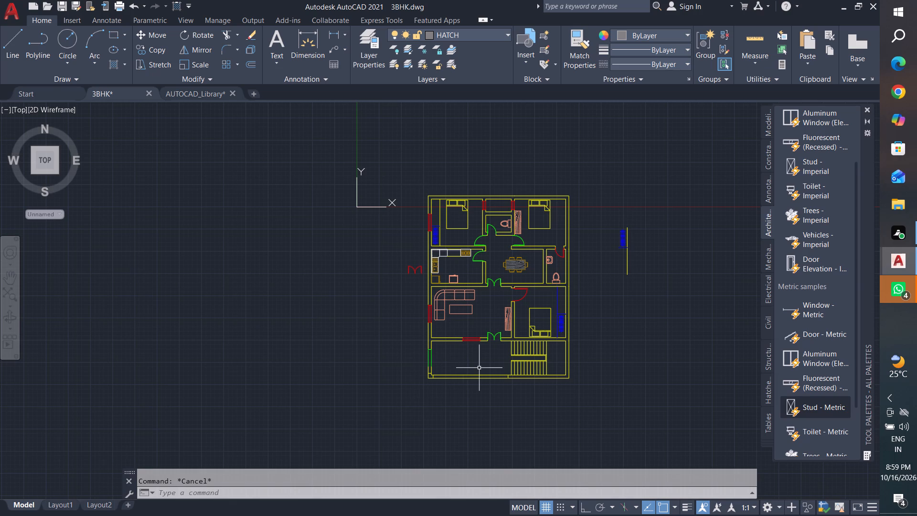
Delete the spare red double door lying outside the floor plan, beside the kitchen's outer wall.
scroll(480, 368, "up", 1)
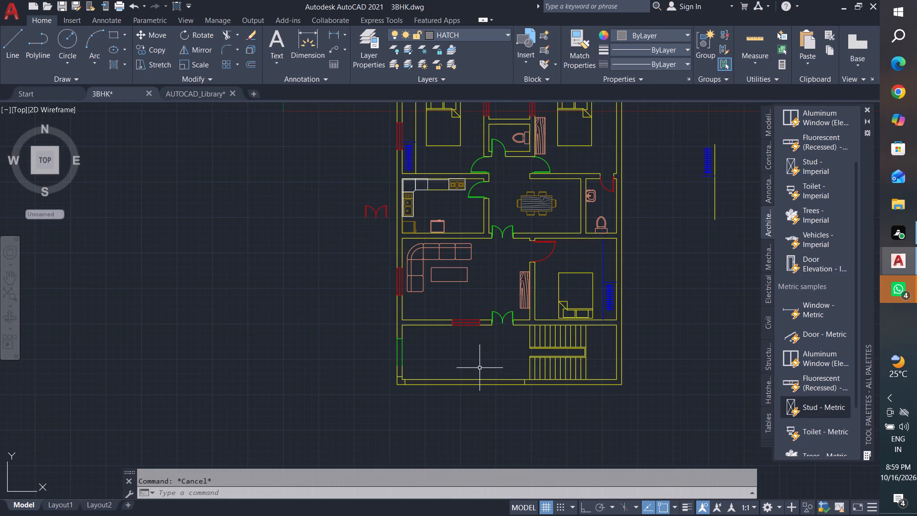
middle_click_drag(576, 266, 558, 305)
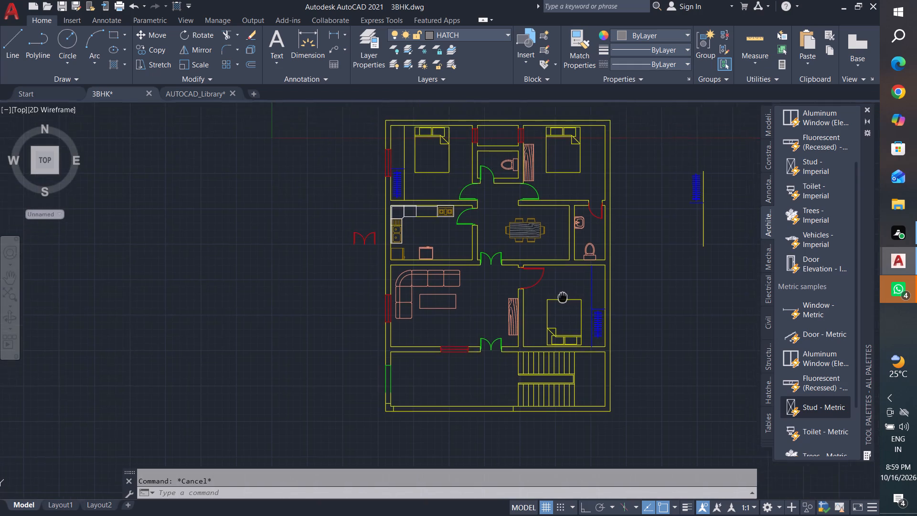
middle_click_drag(558, 305, 527, 355)
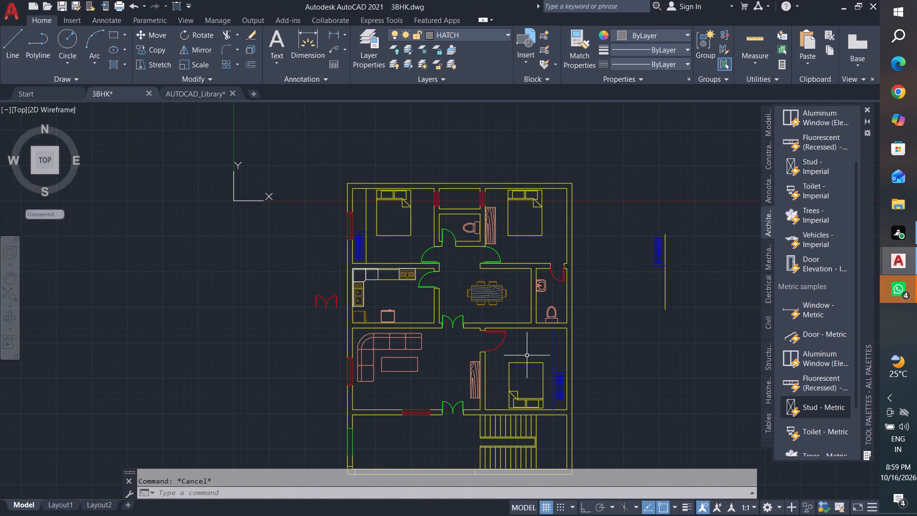
left_click_drag(341, 281, 336, 289)
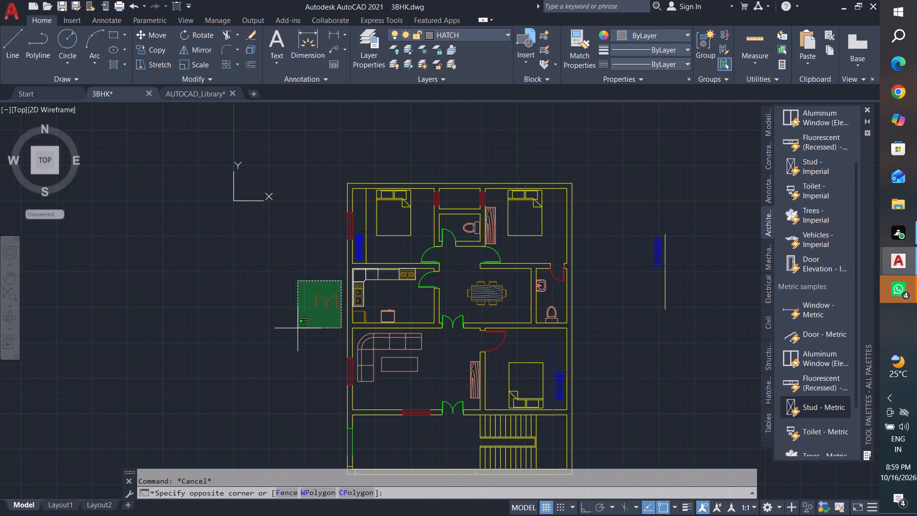
left_click(293, 330)
key("Delete")
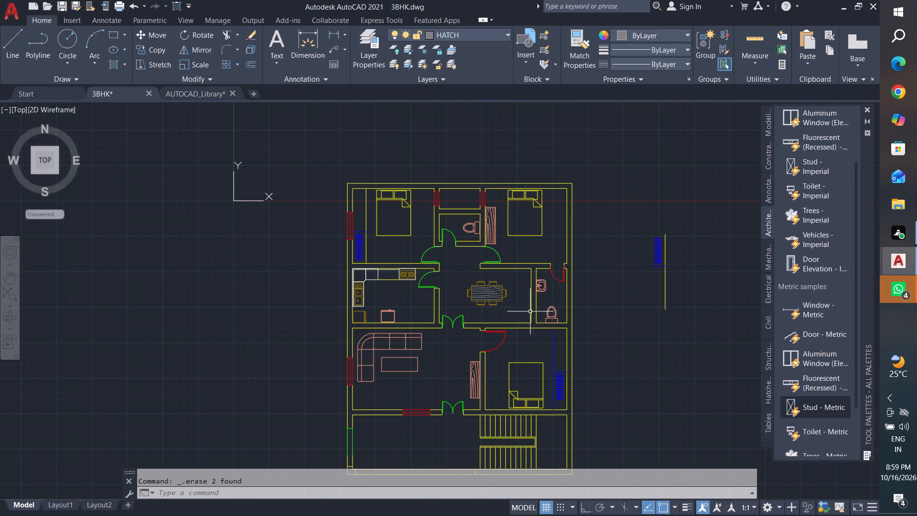
Delete the spare blue wardrobe and its vertical yellow line lying outside the floor plan, beyond the right outer wall.
left_click_drag(693, 216, 686, 225)
left_click_drag(657, 304, 655, 310)
key("Delete")
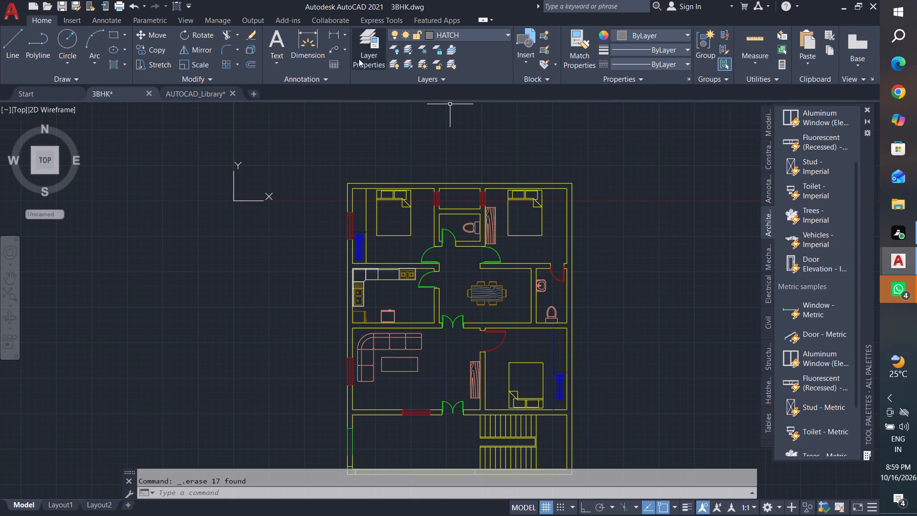
Start a hatch in grey colour 8 and apply it inside the outer wall along the top of the plan.
type("h")
key("space")
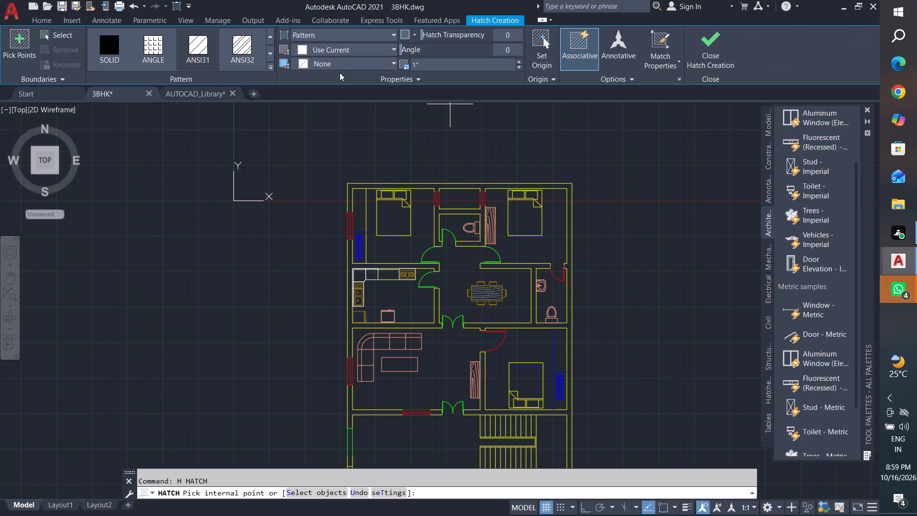
left_click(397, 48)
left_click(394, 48)
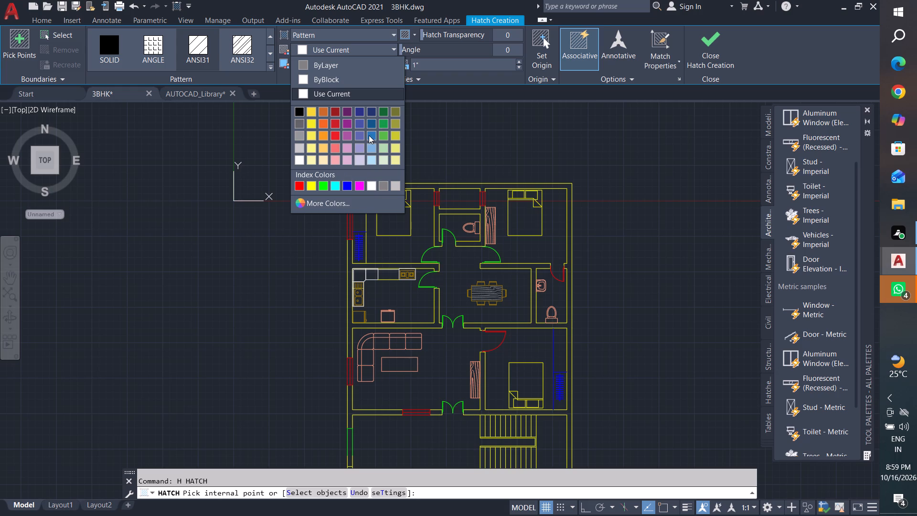
left_click(481, 114)
left_click(360, 50)
left_click(382, 185)
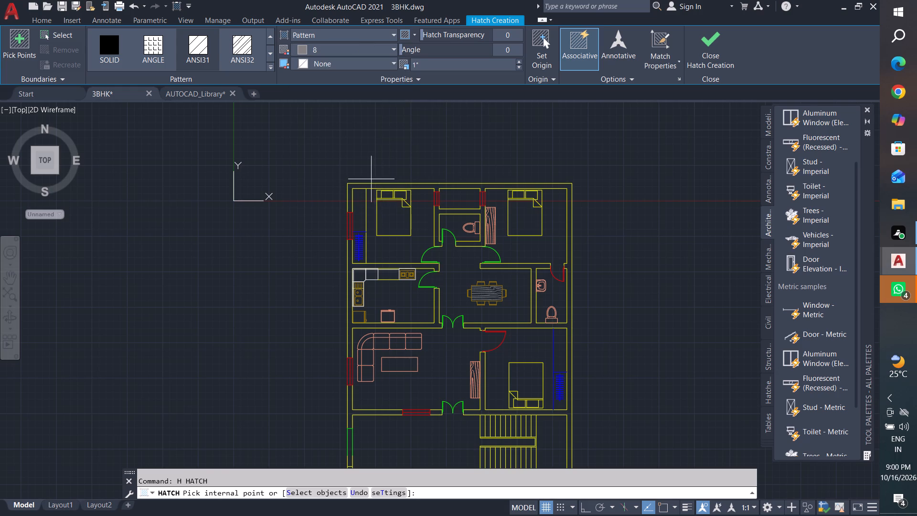
scroll(597, 147, "up", 1)
middle_click_drag(596, 165, 626, 148)
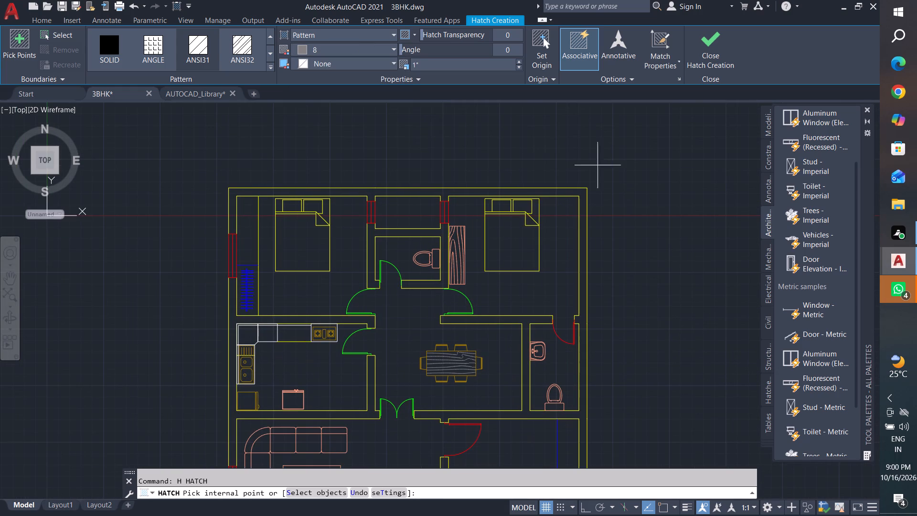
type("h")
key("space")
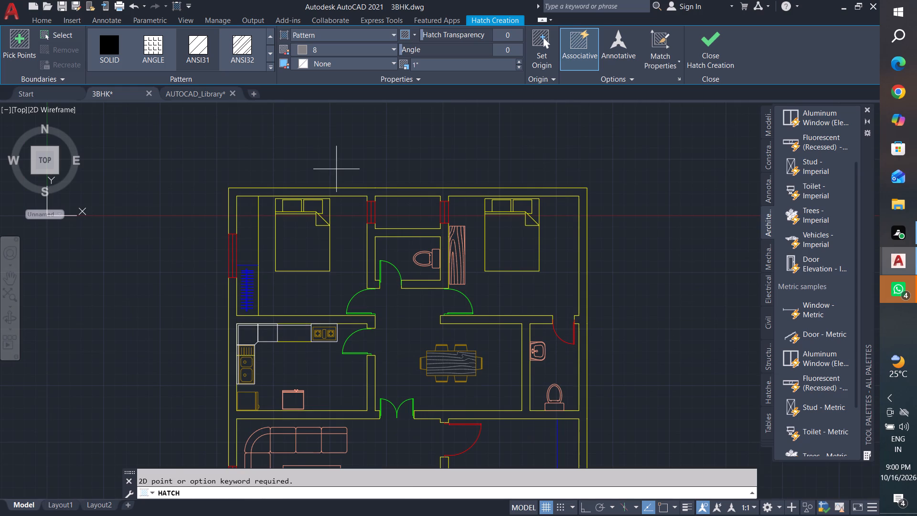
left_click(23, 38)
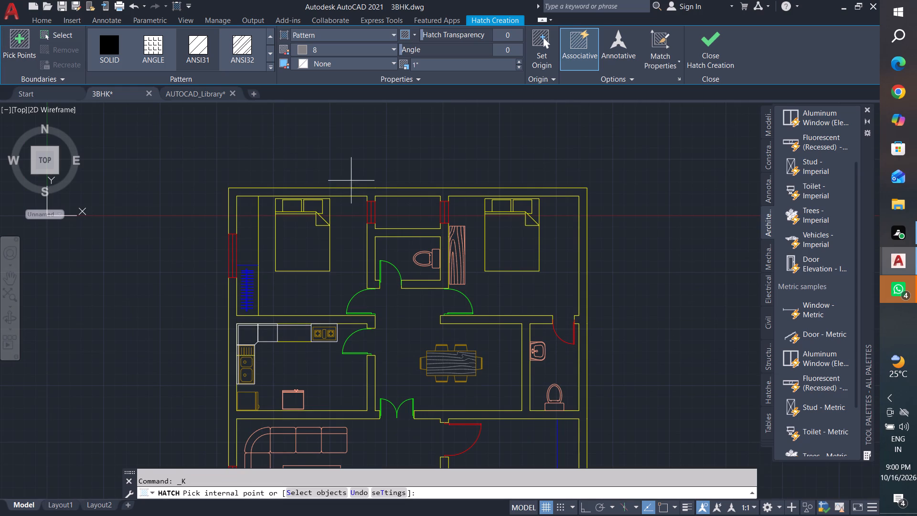
left_click(383, 191)
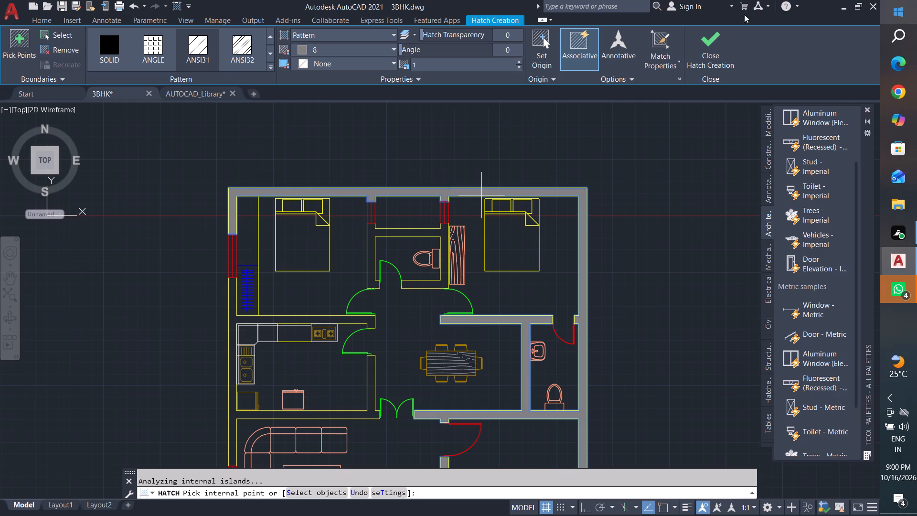
Set the wall hatch to the ANSI32 pattern with a scale of 10.
left_click(242, 44)
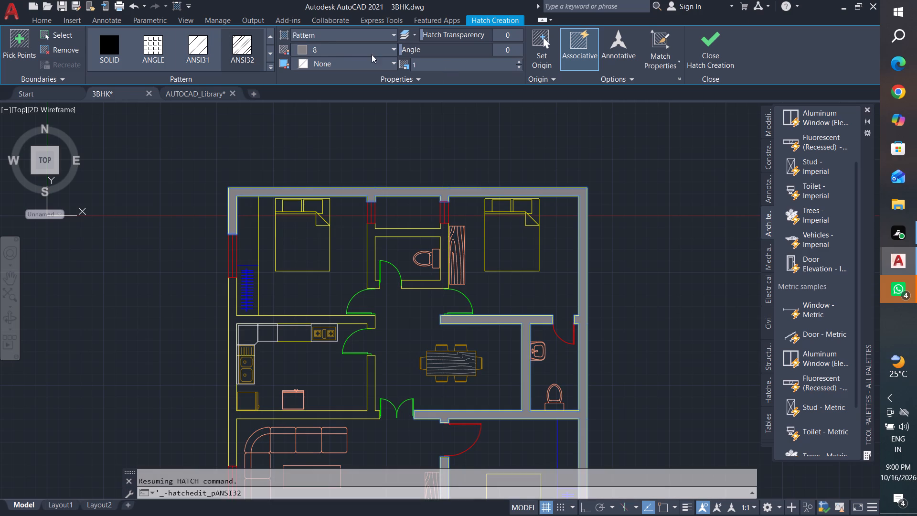
left_click(245, 51)
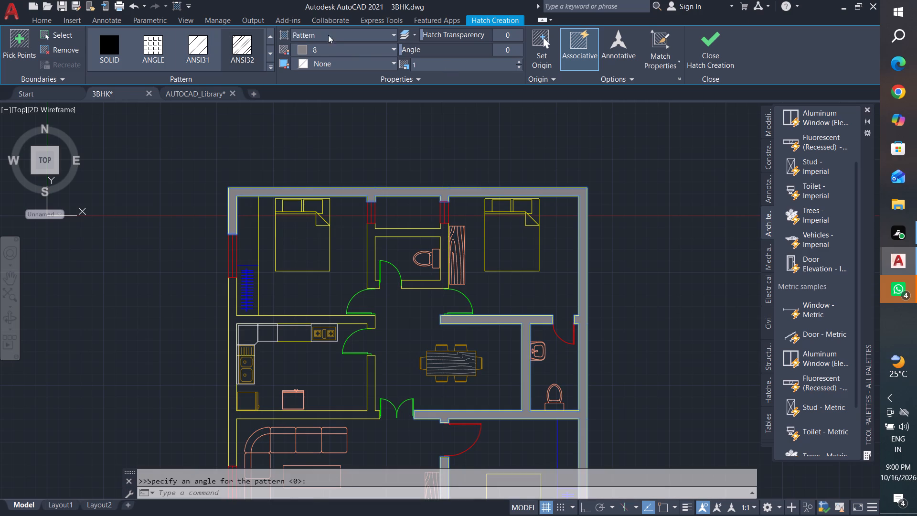
left_click(349, 67)
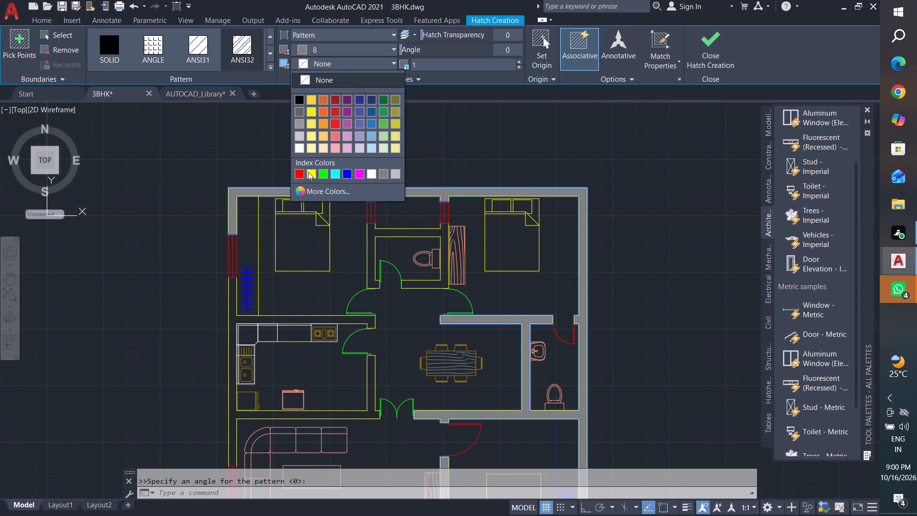
left_click(476, 126)
left_click(439, 69)
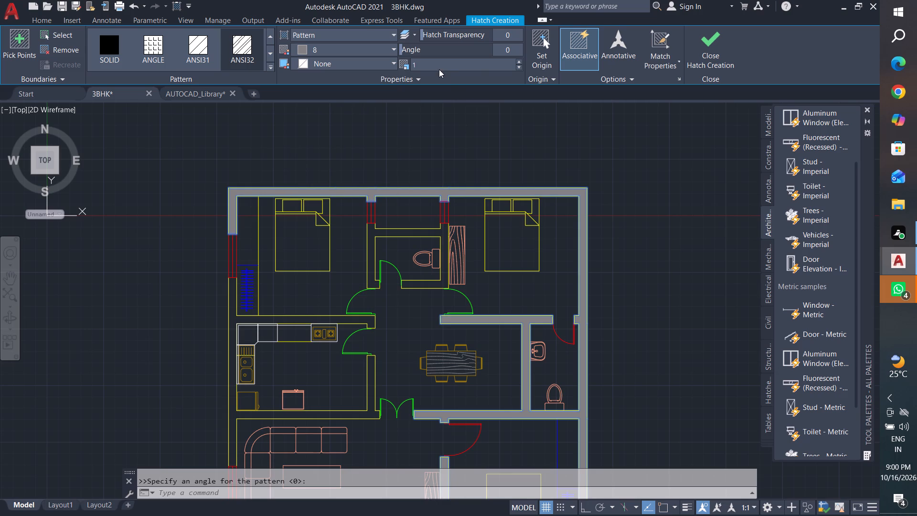
left_click(429, 67)
key("BackSpace")
type("10")
key("Return")
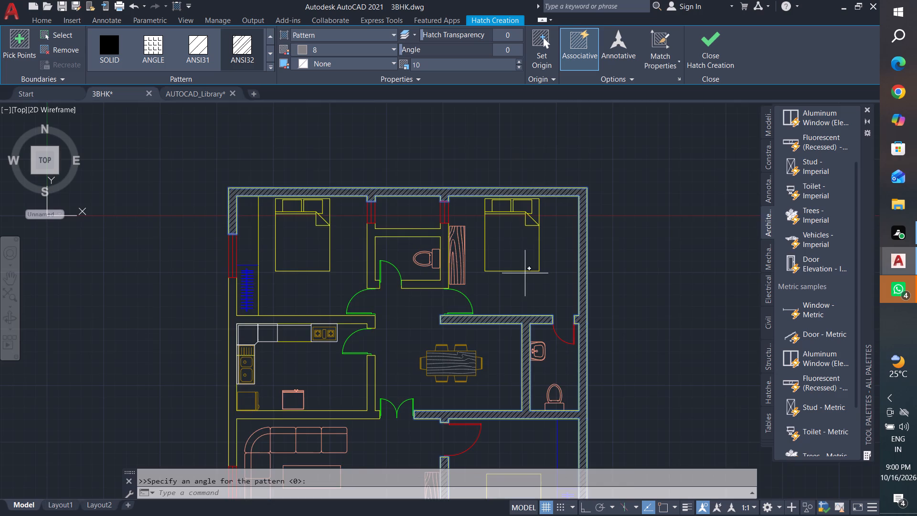
Extend the hatch to the kitchen's connected walls, the living room's lower-left walls and the plan's bottom-left corner.
middle_click_drag(525, 273, 576, 183)
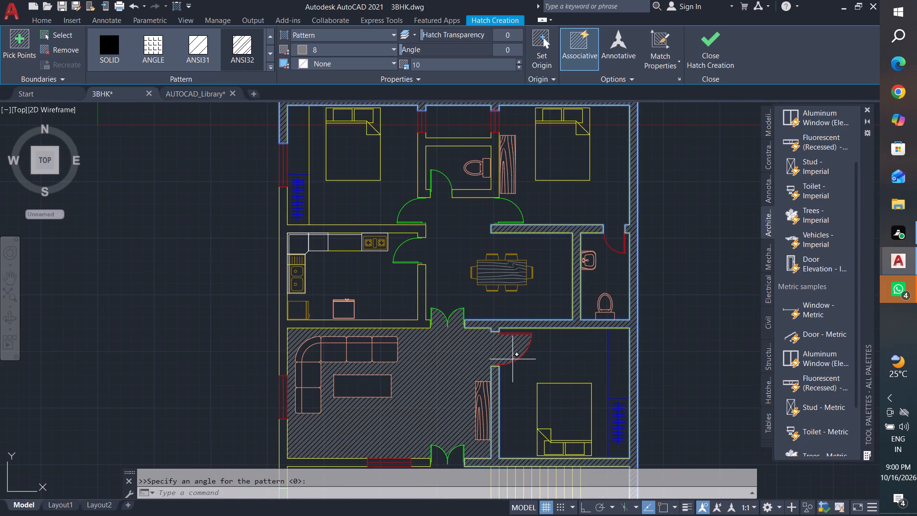
left_click(285, 227)
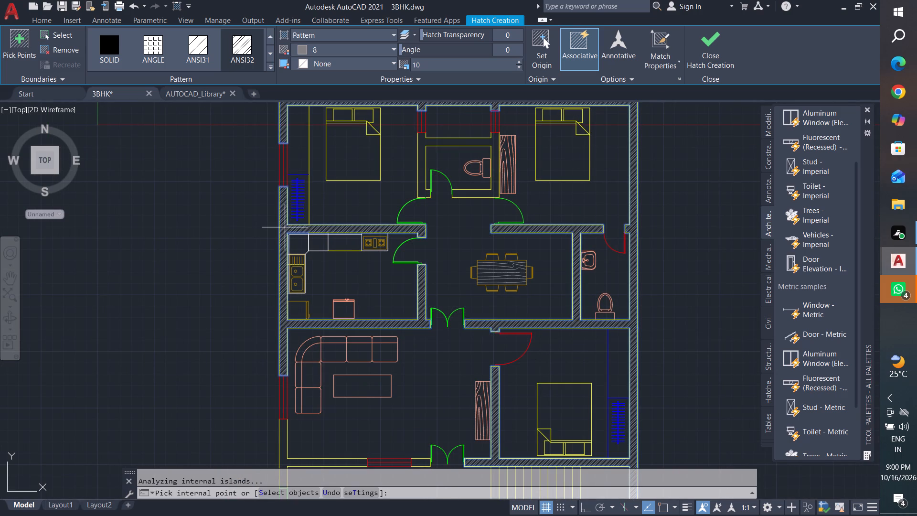
middle_click_drag(547, 280, 546, 204)
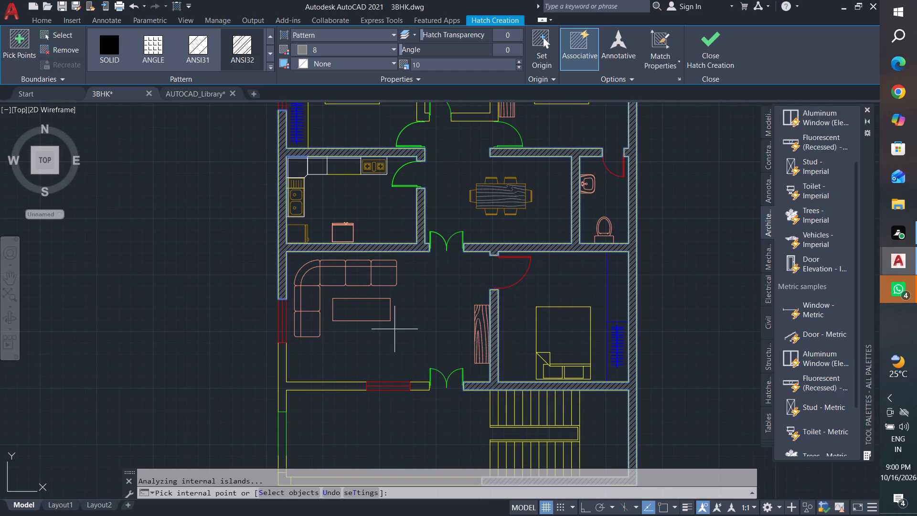
middle_click_drag(412, 319, 521, 222)
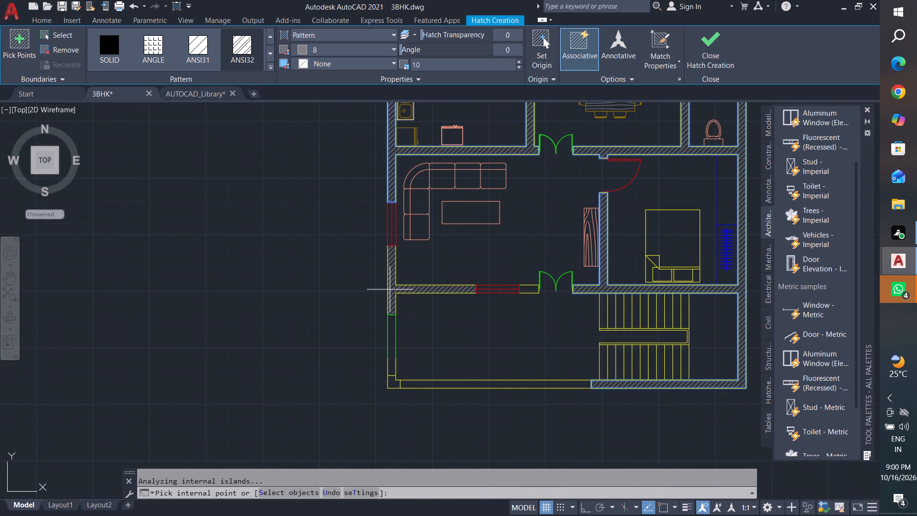
left_click(390, 290)
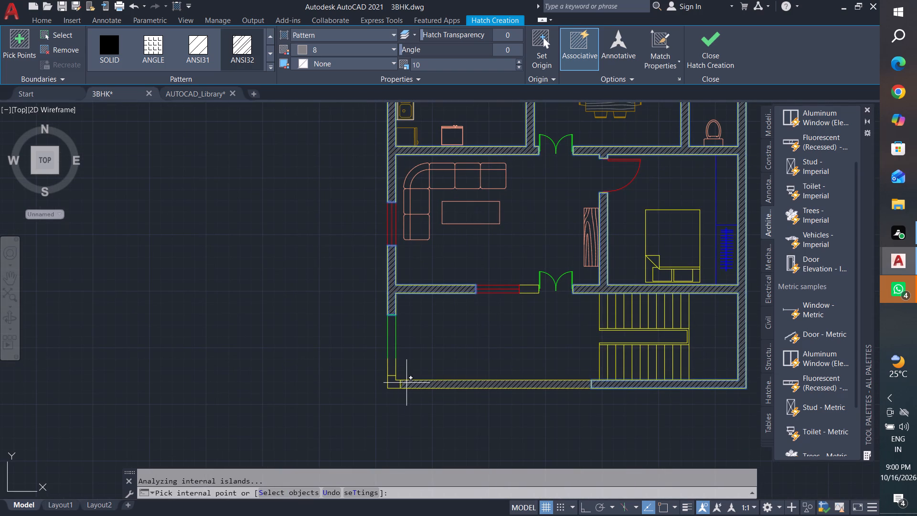
left_click(394, 382)
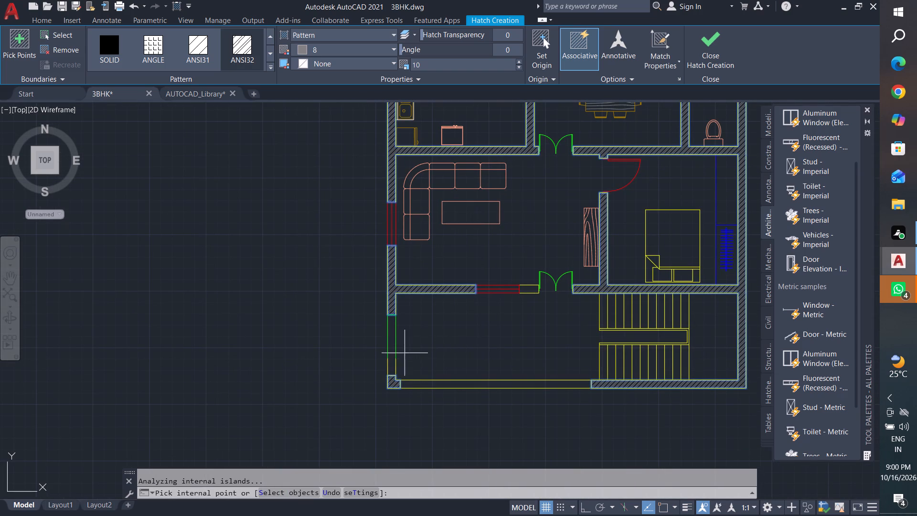
key("Escape")
key("Escape")
key("Escape")
key("Escape")
key("Escape")
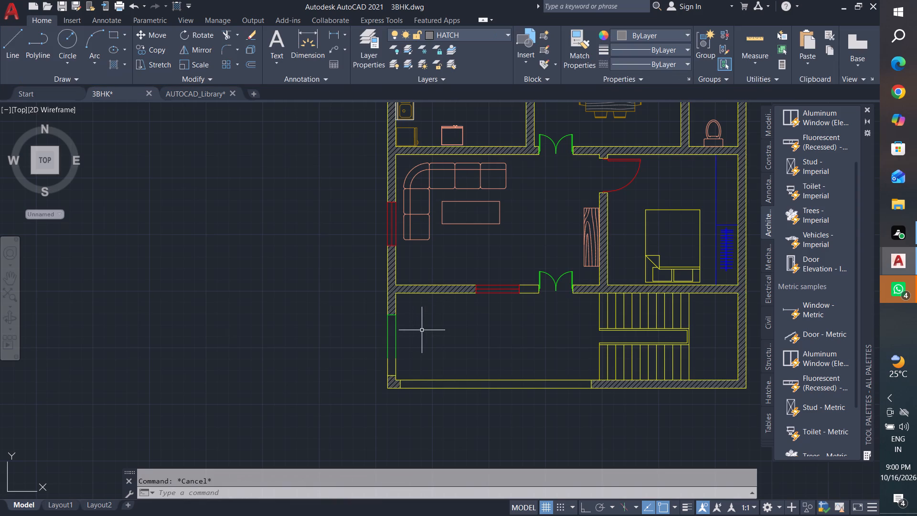
Delete the green door lines spanning the opening in the left outer wall, below the living room.
left_click(427, 325)
left_click(345, 334)
key("Delete")
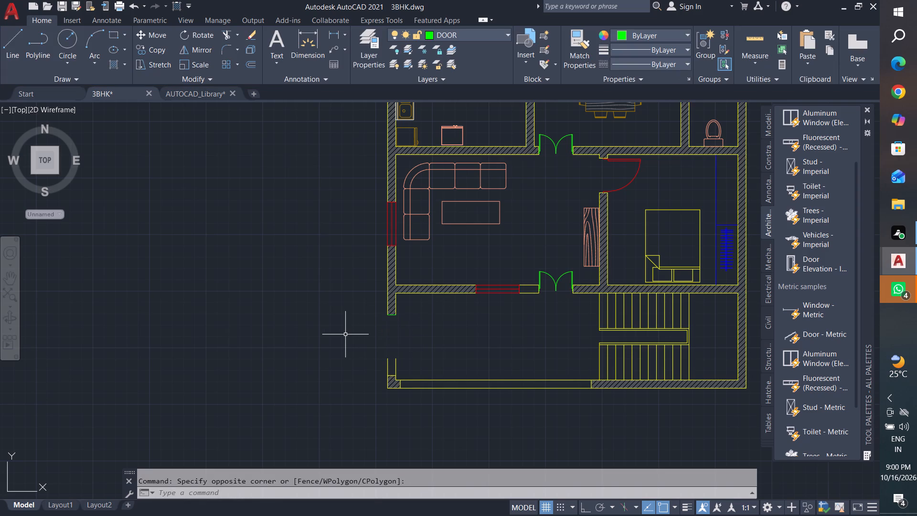
Delete the green end line across the hatched left outer wall, just above the opening.
scroll(407, 319, "up", 3)
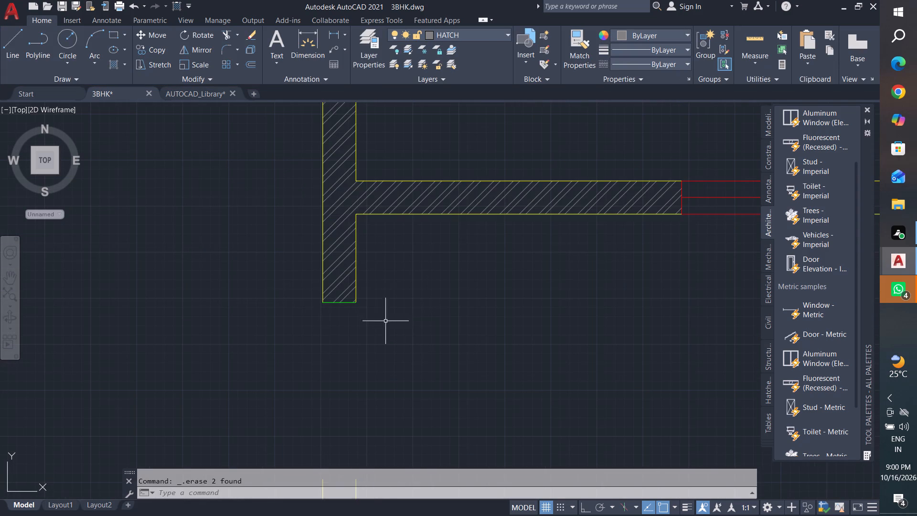
key("Escape")
key("Escape")
left_click(345, 302)
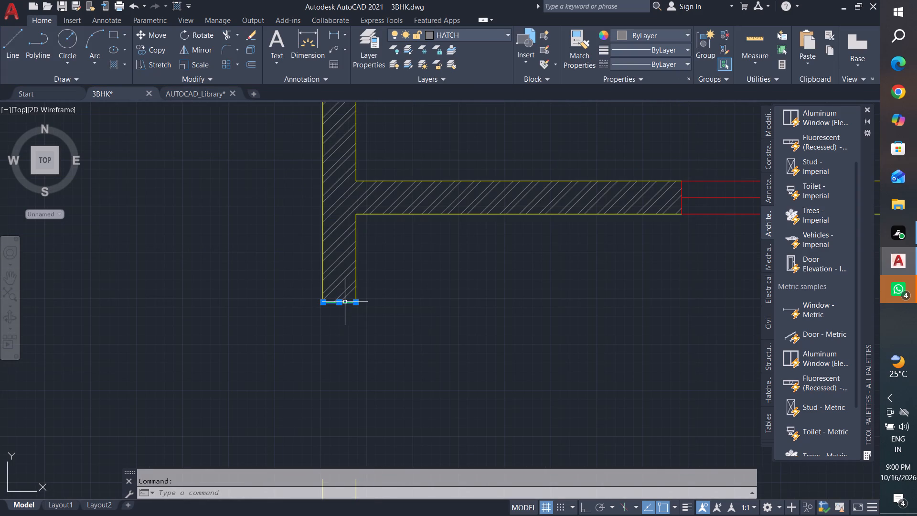
key("Delete")
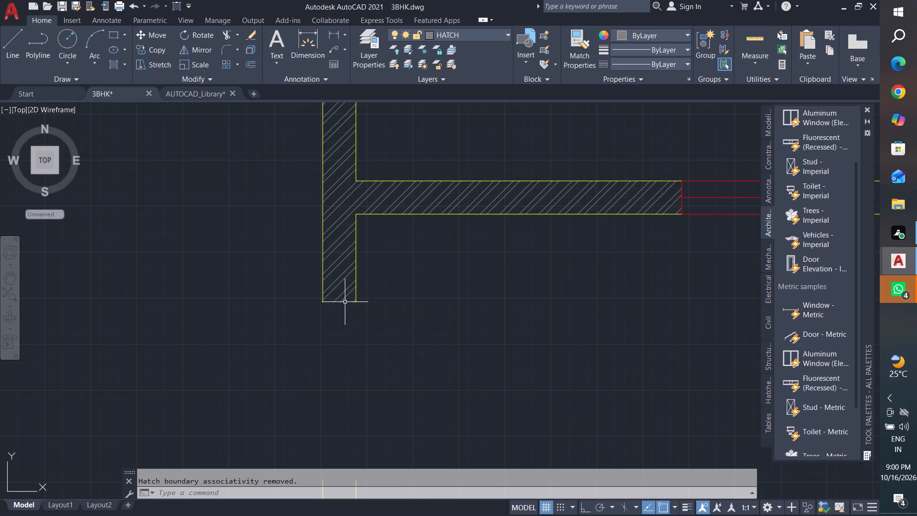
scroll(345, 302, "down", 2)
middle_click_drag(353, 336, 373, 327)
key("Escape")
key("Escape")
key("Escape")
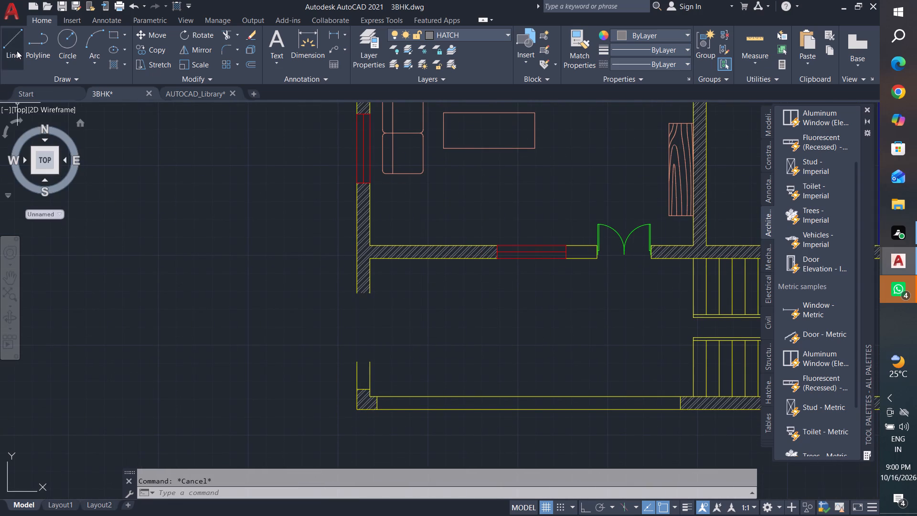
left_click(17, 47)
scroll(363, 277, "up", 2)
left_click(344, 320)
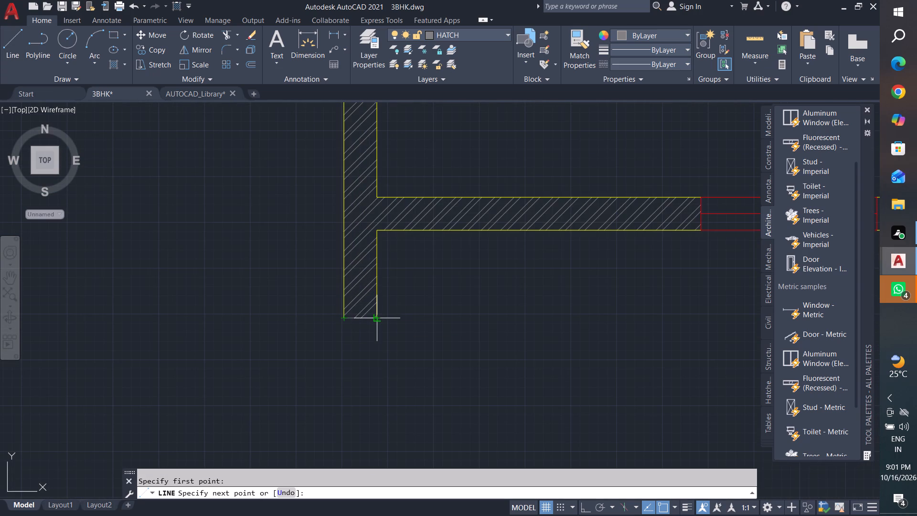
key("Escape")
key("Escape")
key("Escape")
Make WALL the current layer and draw a line closing the left outer wall's end above the opening.
left_click(477, 34)
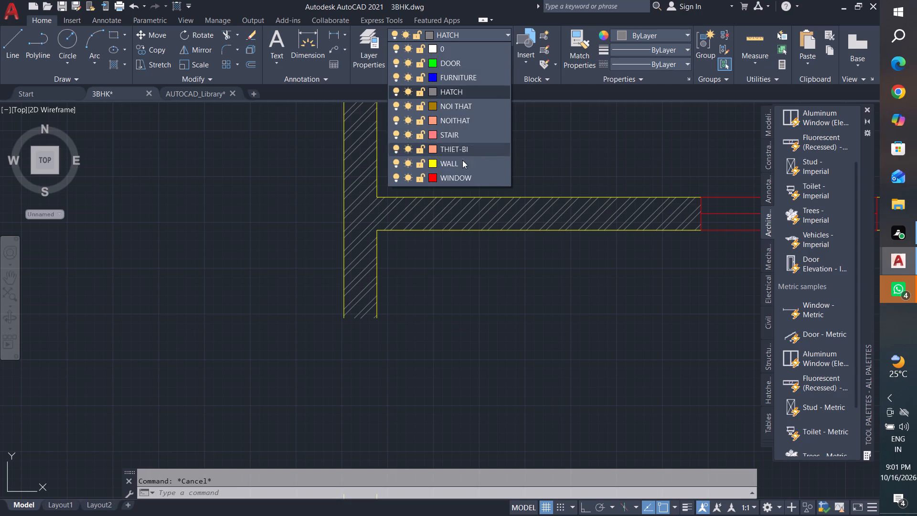
left_click(462, 160)
left_click(16, 54)
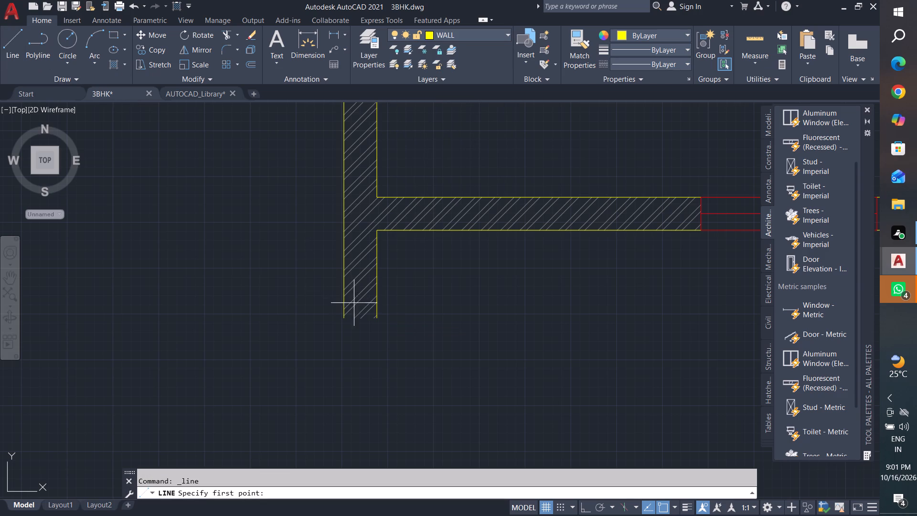
left_click(344, 318)
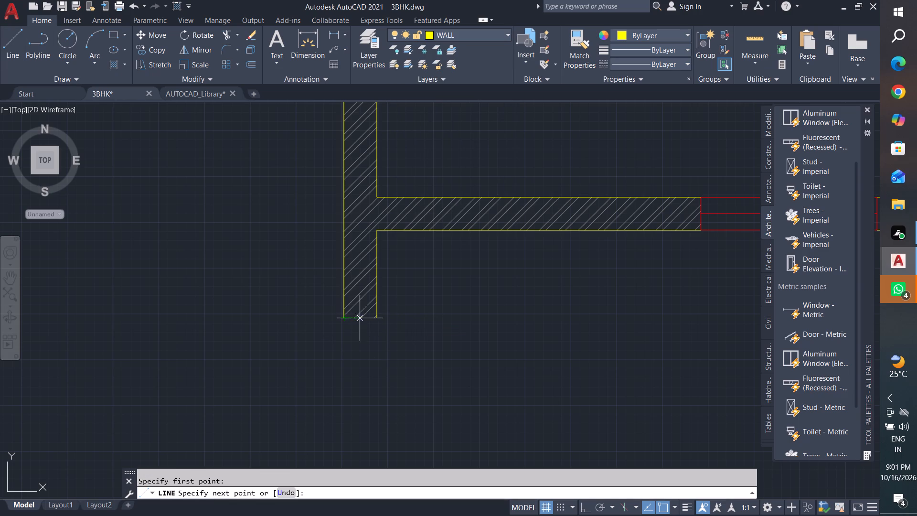
left_click(377, 319)
key("space")
Draw a line on the WALL layer closing the top end of the short left outer wall below the opening.
scroll(414, 367, "down", 2)
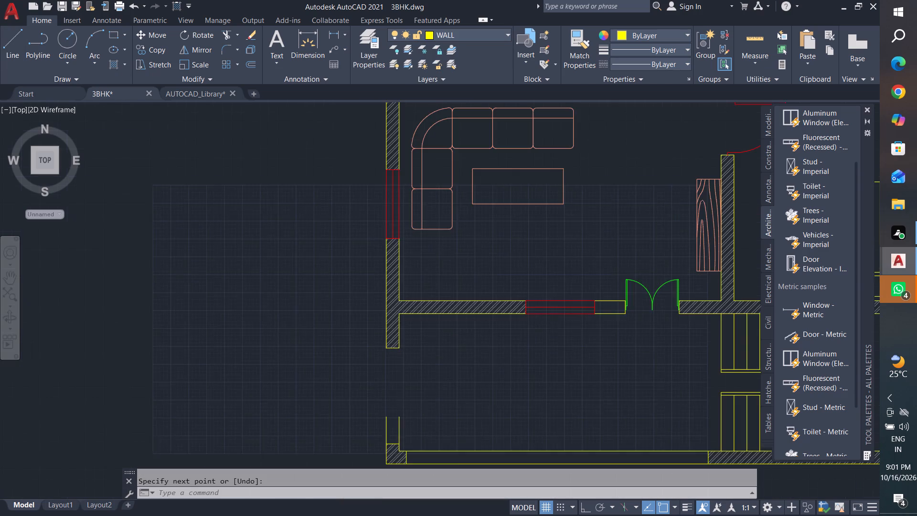
middle_click_drag(414, 367, 424, 275)
key("space")
scroll(406, 327, "up", 2)
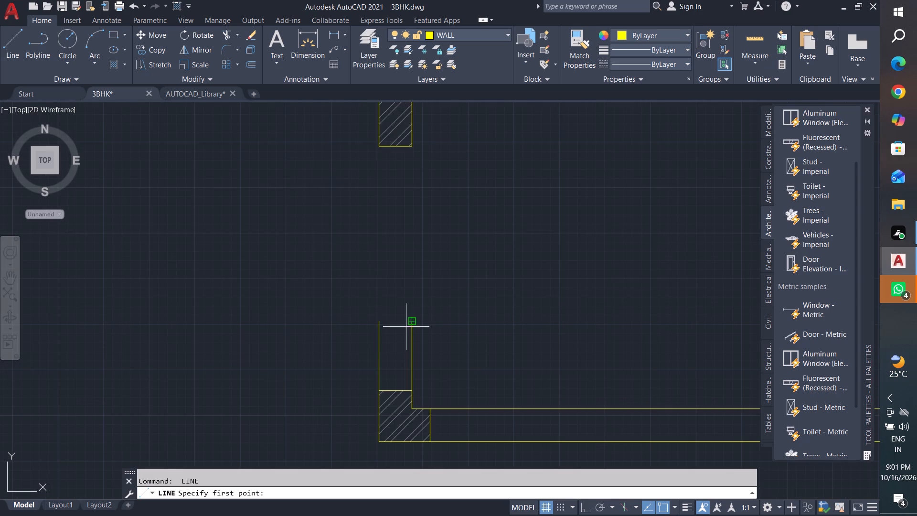
left_click(379, 323)
left_click(414, 324)
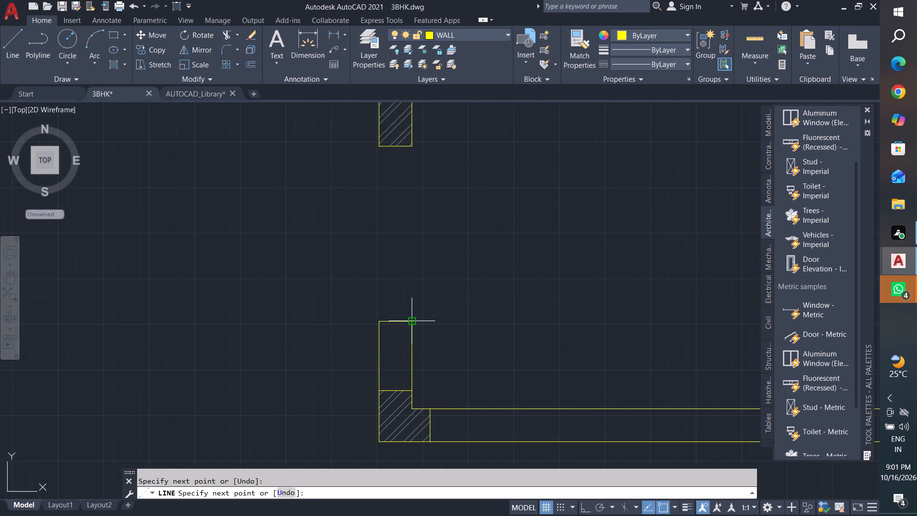
key("Escape")
key("Escape")
scroll(349, 348, "down", 3)
middle_click_drag(431, 391, 446, 353)
key("Escape")
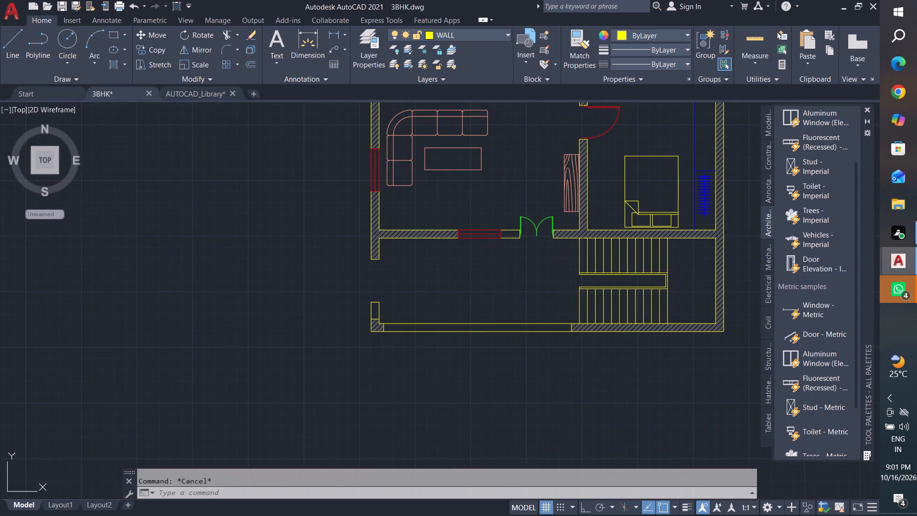
key("Escape")
key("Escape")
key("Escape")
key("Escape")
Draw two WALL-layer lines across the opening in the lower left outer wall, joining its inner and outer faces.
left_click(20, 48)
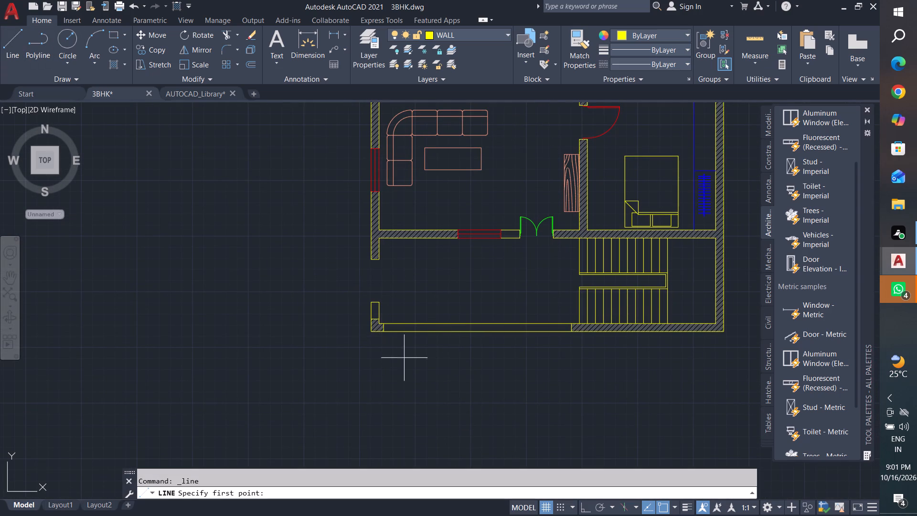
scroll(391, 313, "up", 2)
left_click(359, 181)
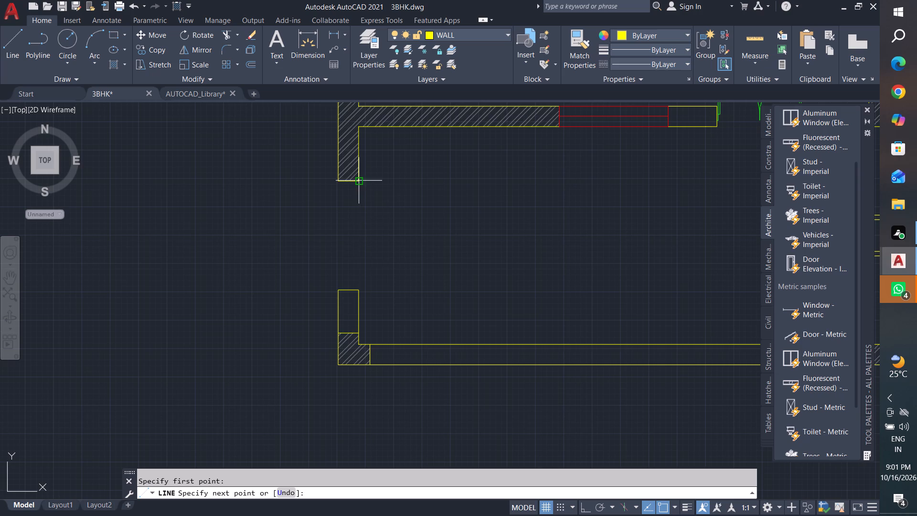
left_click(359, 291)
key("space")
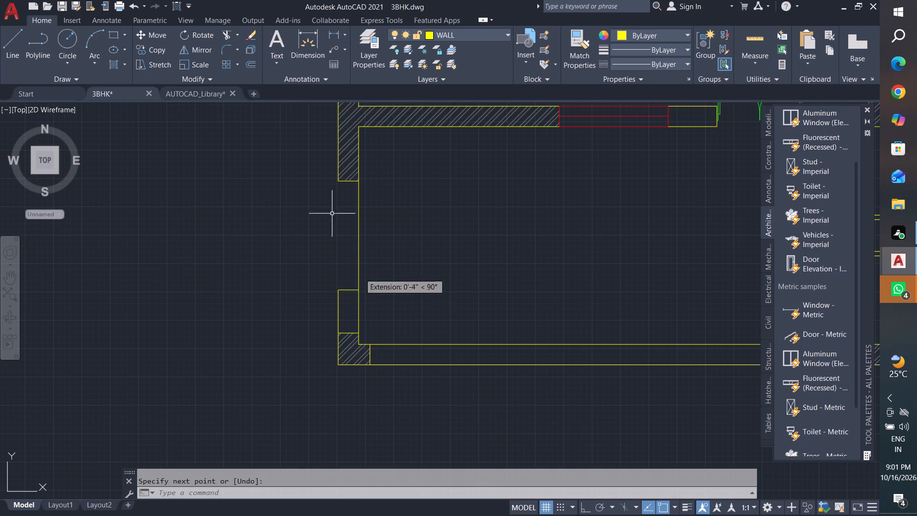
key("space")
left_click(339, 183)
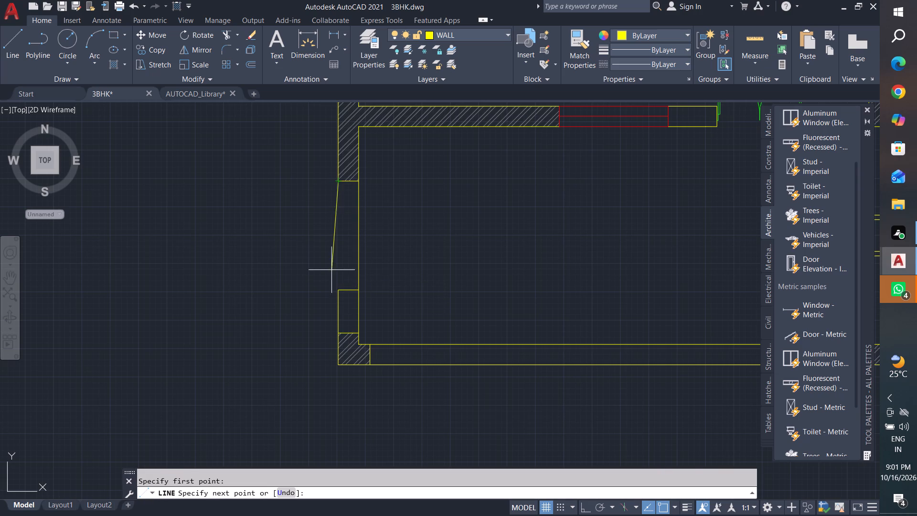
left_click(338, 290)
key("Escape")
key("Escape")
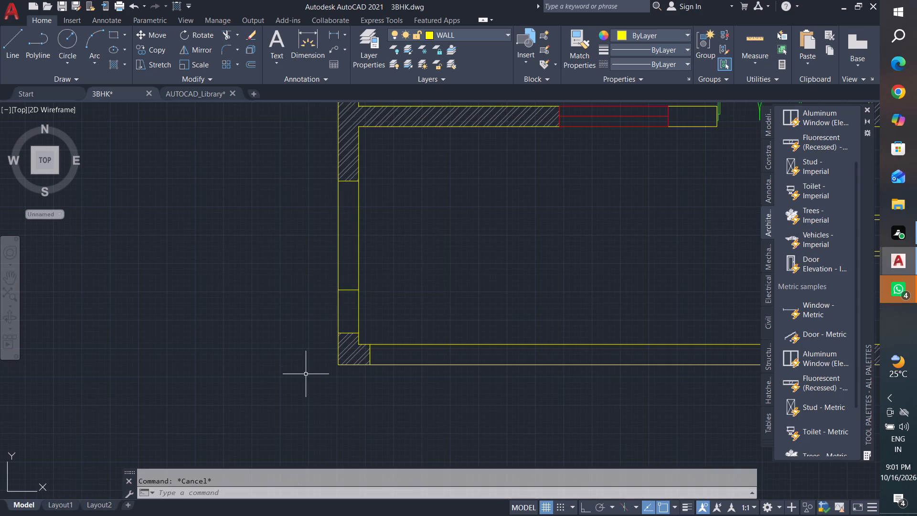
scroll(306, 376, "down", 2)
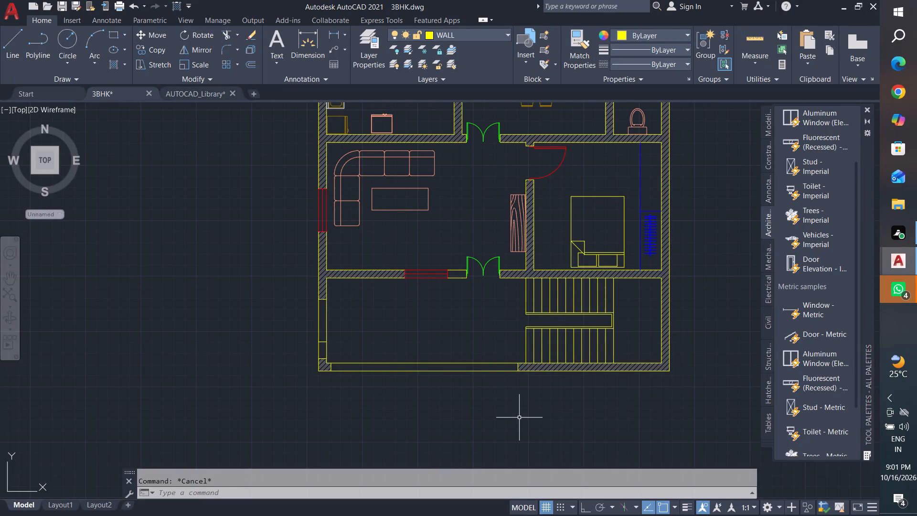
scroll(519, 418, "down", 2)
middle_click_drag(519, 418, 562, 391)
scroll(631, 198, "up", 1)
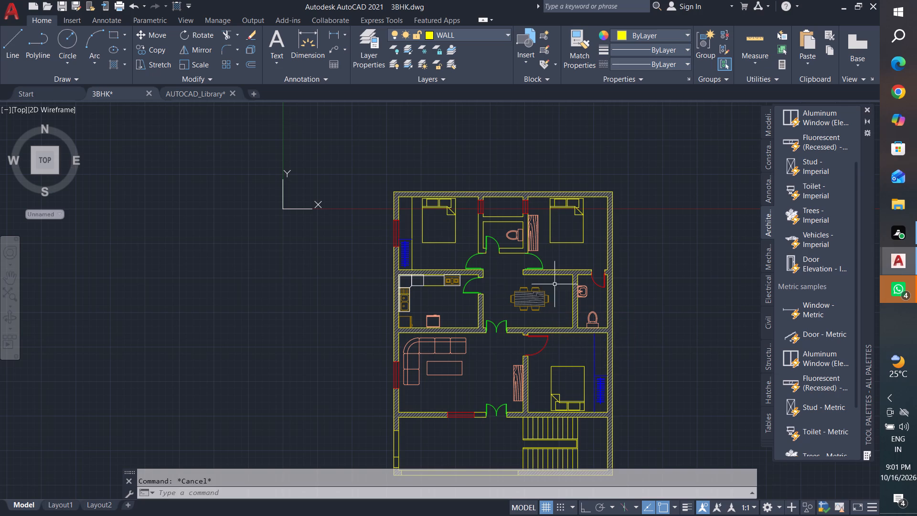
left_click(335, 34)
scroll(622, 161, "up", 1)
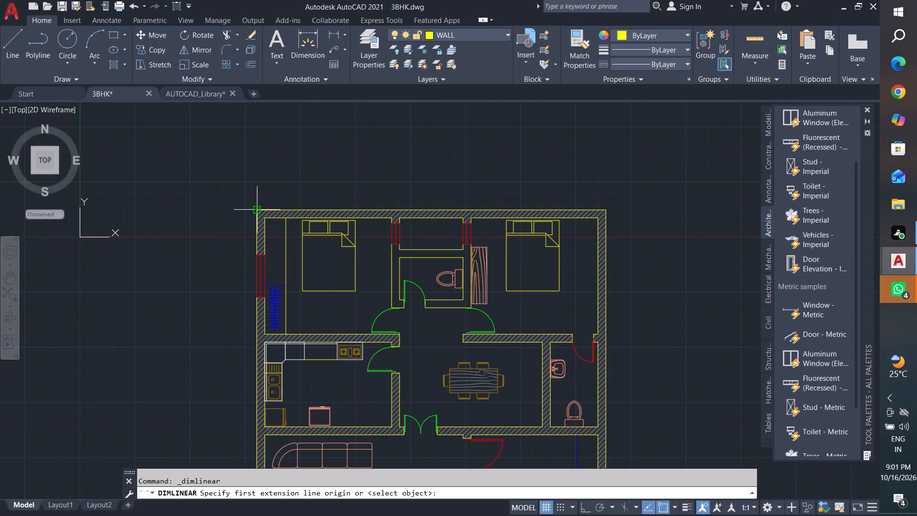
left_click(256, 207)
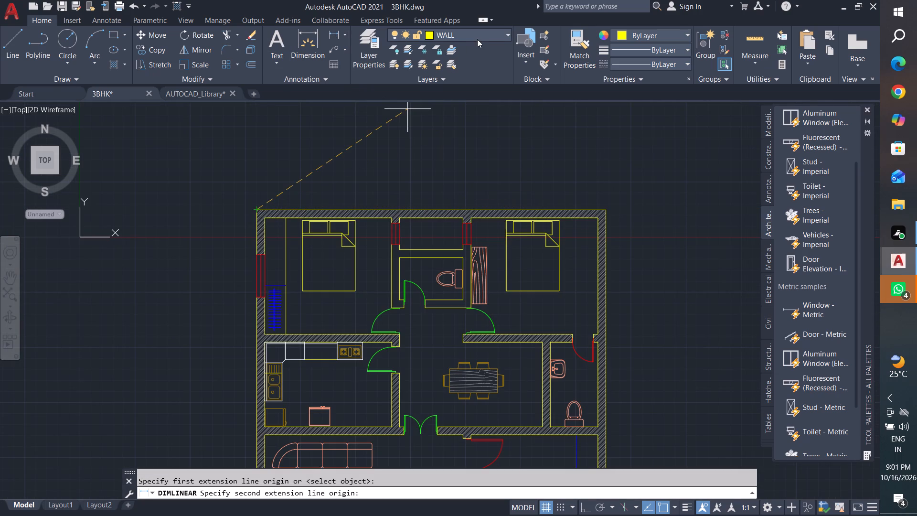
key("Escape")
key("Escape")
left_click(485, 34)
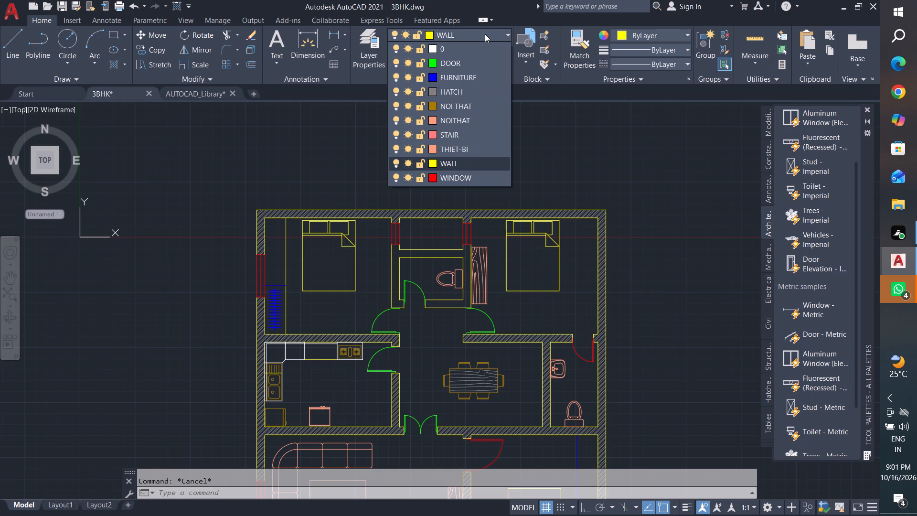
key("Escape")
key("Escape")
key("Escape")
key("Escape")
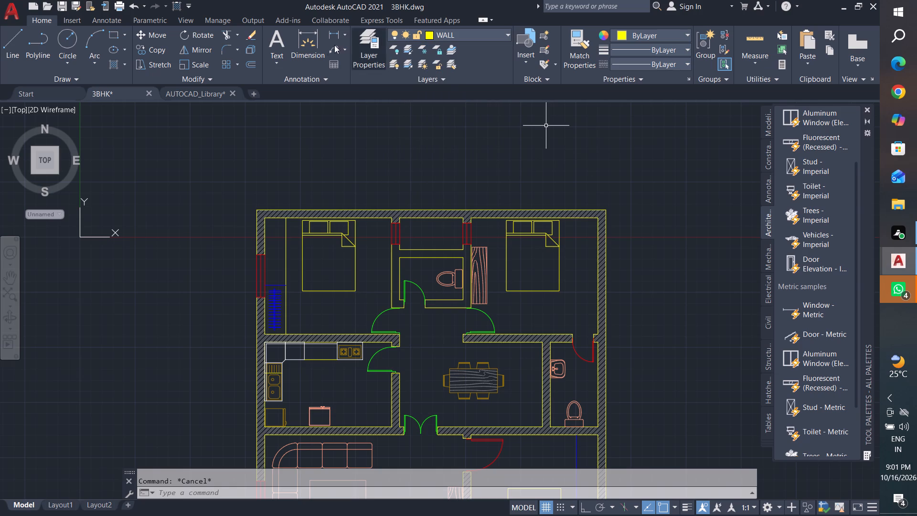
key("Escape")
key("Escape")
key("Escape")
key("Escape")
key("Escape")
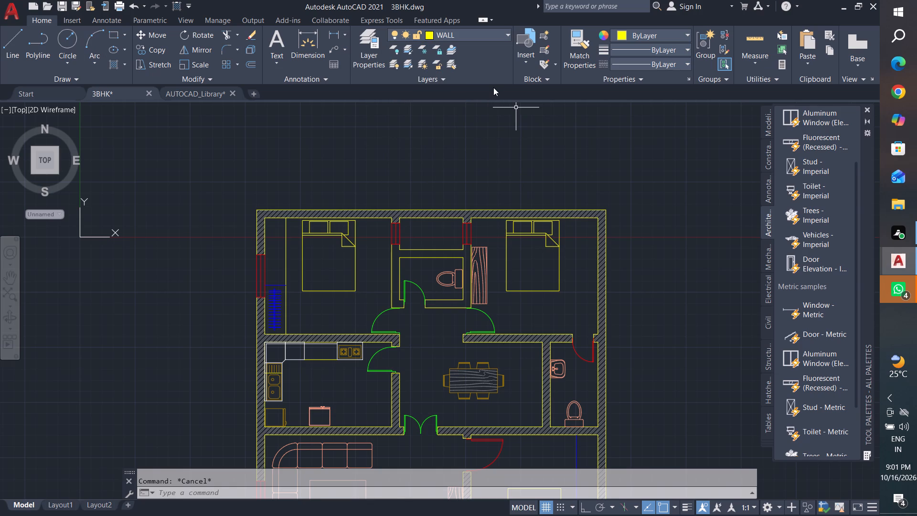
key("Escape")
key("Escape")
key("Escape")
Create a new layer named dimension in the layer properties.
type("la")
key("Return")
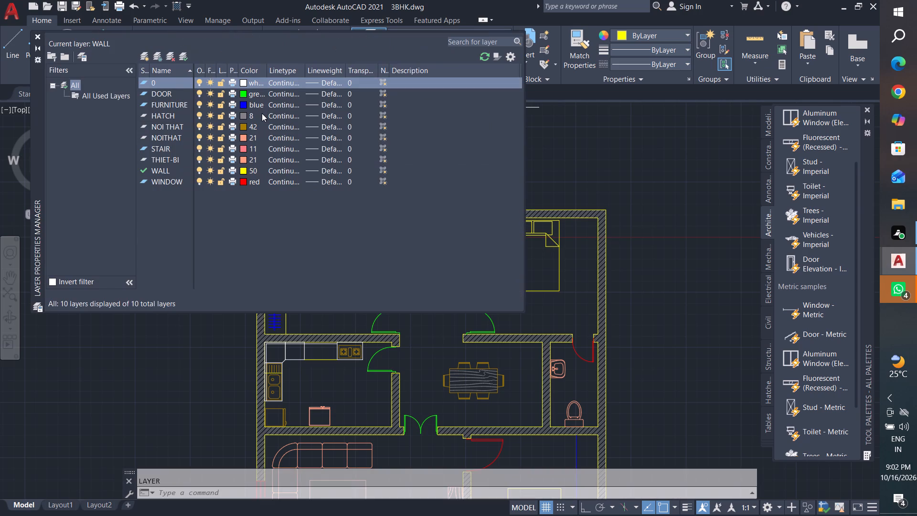
left_click(148, 60)
key("BackSpace")
key("BackSpace")
key("d")
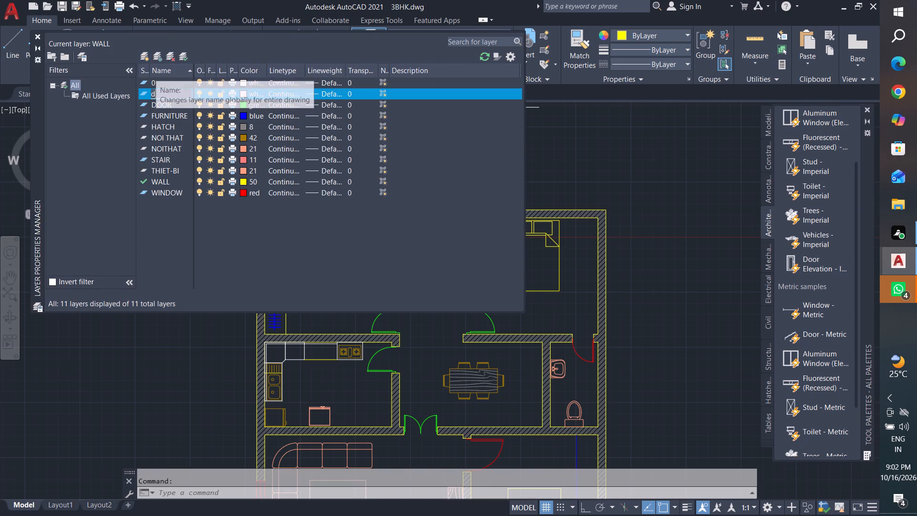
type("imension")
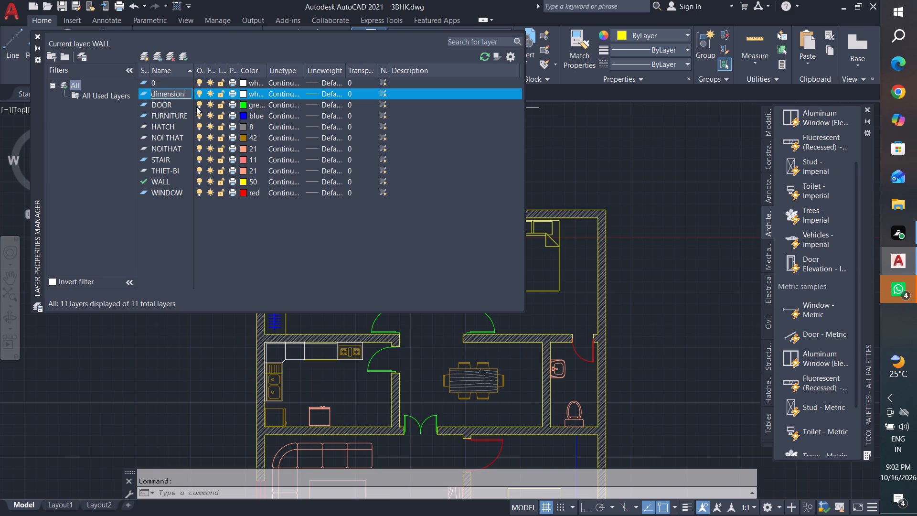
left_click(466, 167)
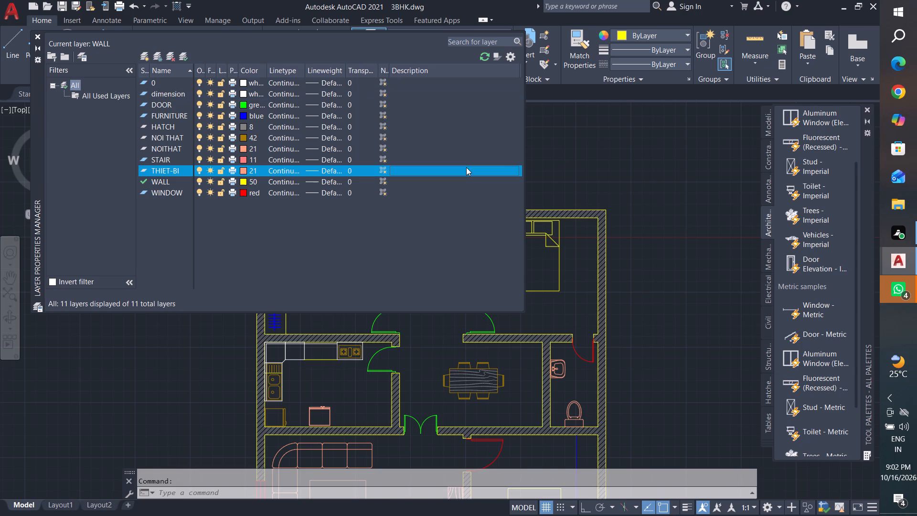
left_click(606, 150)
key("Escape")
key("Escape")
key("Escape")
key("Escape")
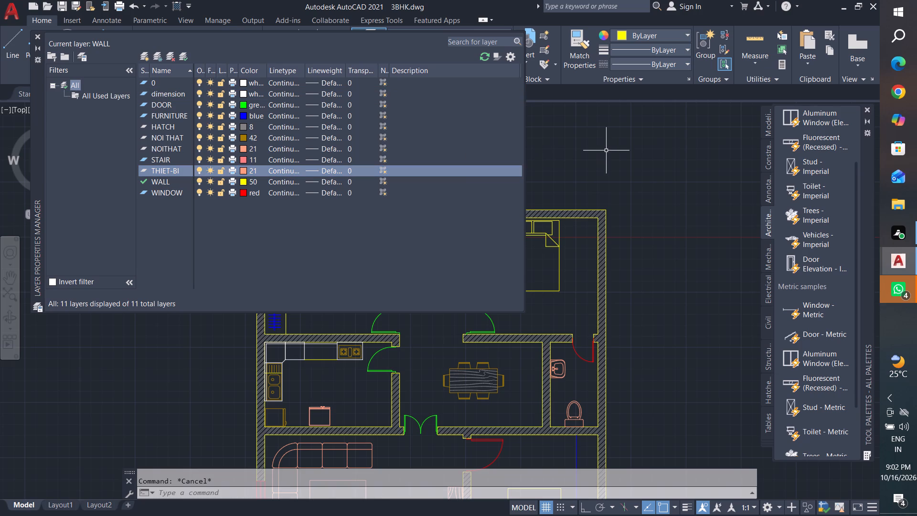
key("Escape")
key("Escape")
key("Escape")
key("Escape")
key("Escape")
key("Escape")
key("Escape")
left_click(38, 36)
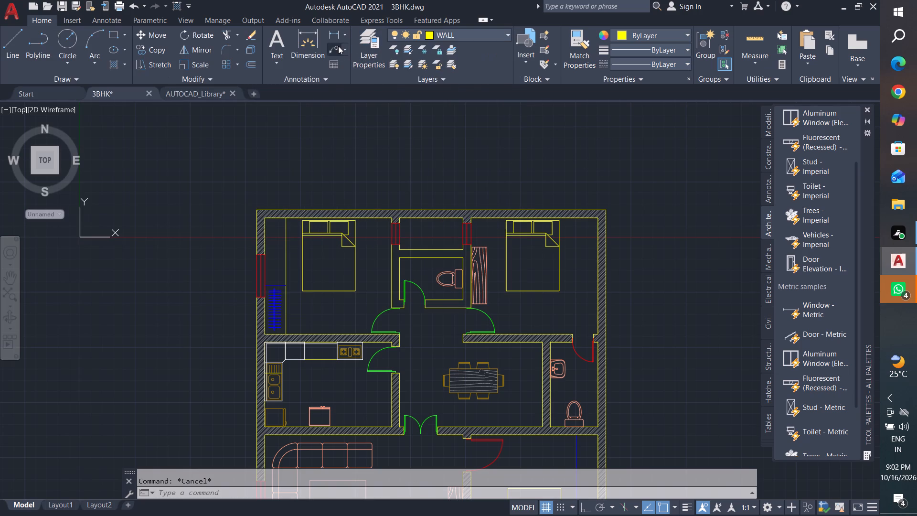
Make dimension the current layer and add a linear dimension above the top outer wall spanning the plan's full width.
left_click(341, 40)
left_click(346, 39)
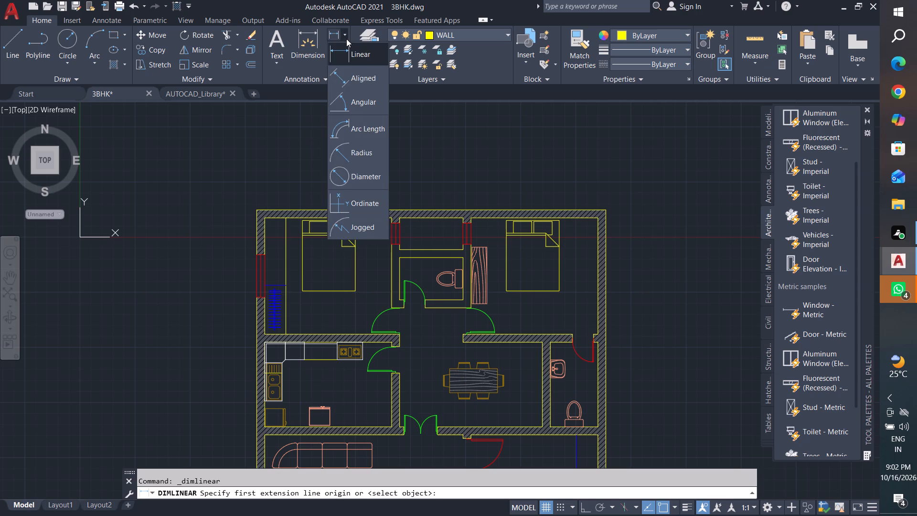
left_click(356, 58)
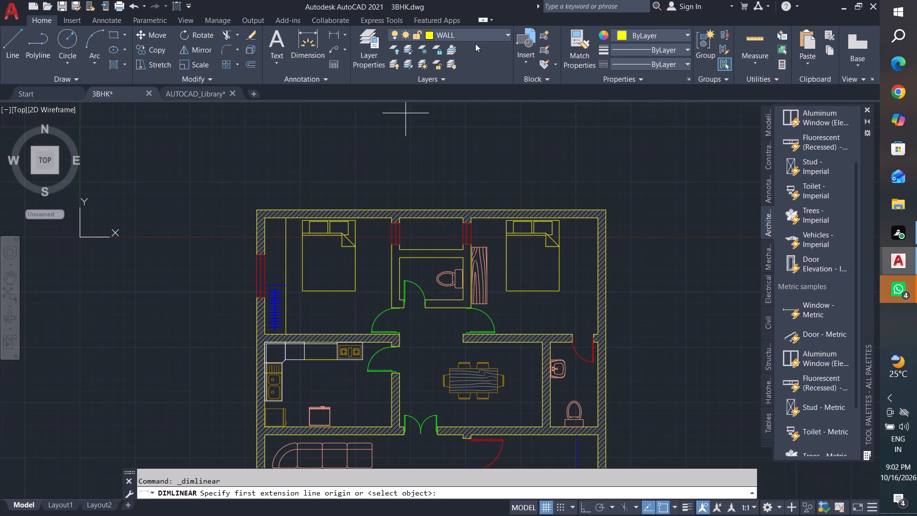
left_click(479, 37)
left_click(479, 64)
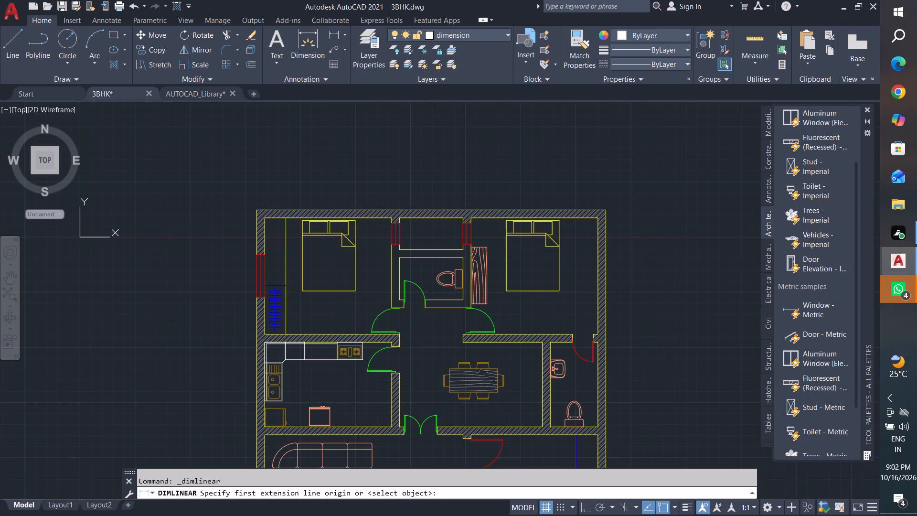
left_click(258, 210)
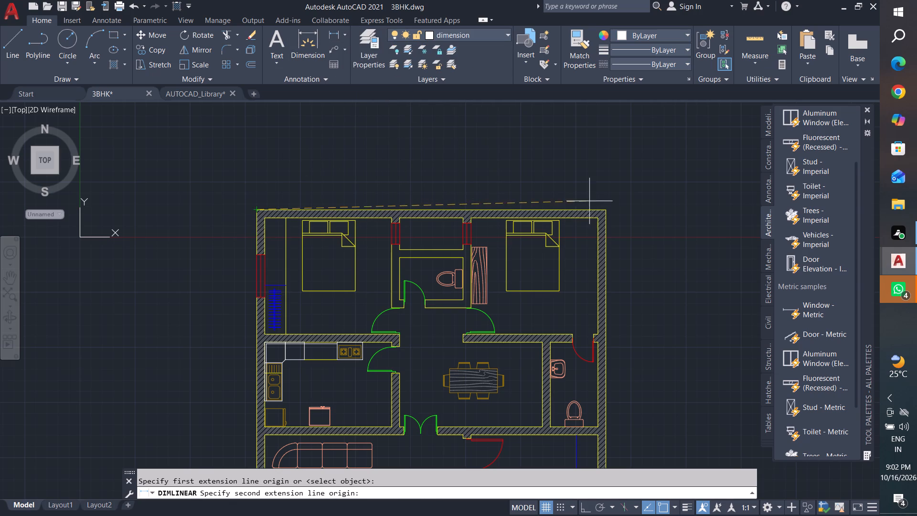
left_click(607, 212)
scroll(420, 193, "up", 1)
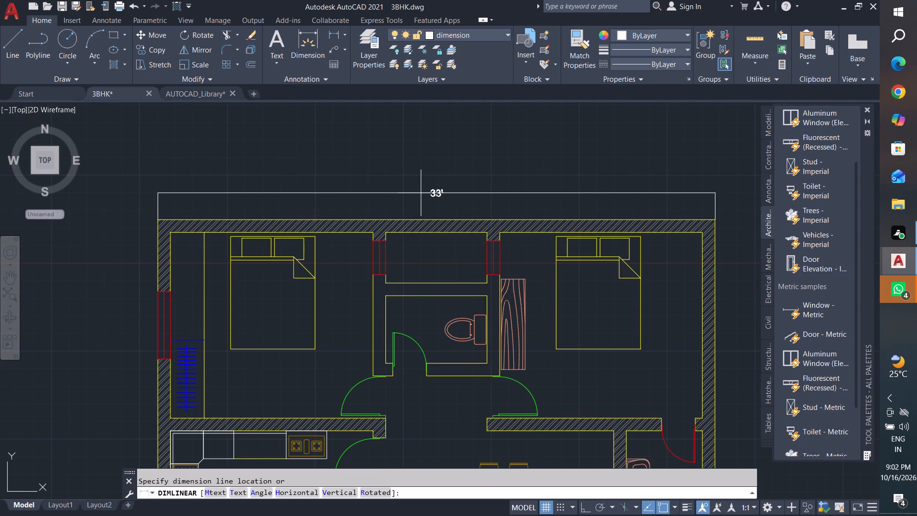
left_click(423, 193)
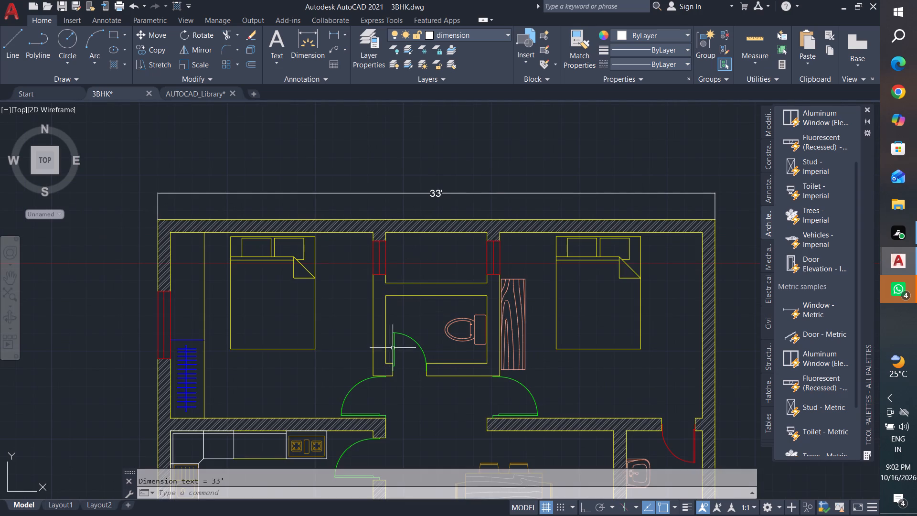
Set the Standard dimension style's text height to 6" and make that style current.
scroll(454, 307, "down", 2)
middle_click_drag(454, 307, 446, 204)
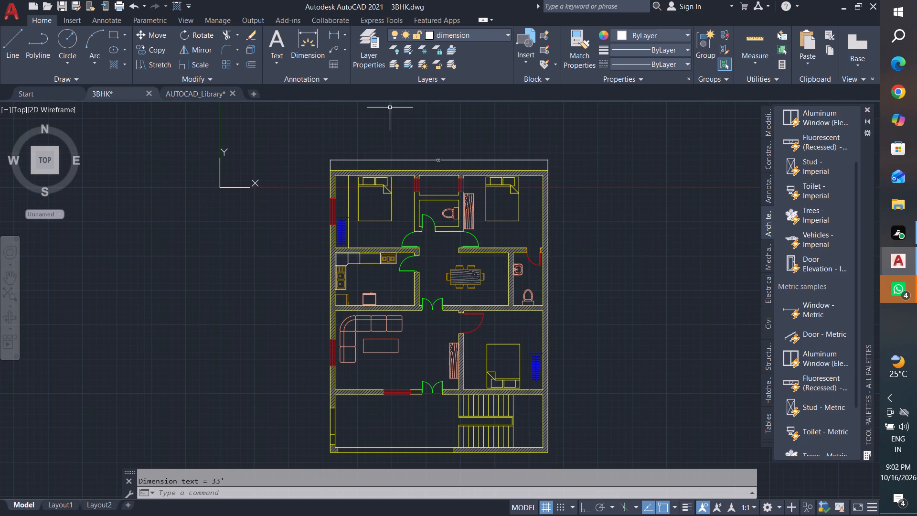
key("d")
key("space")
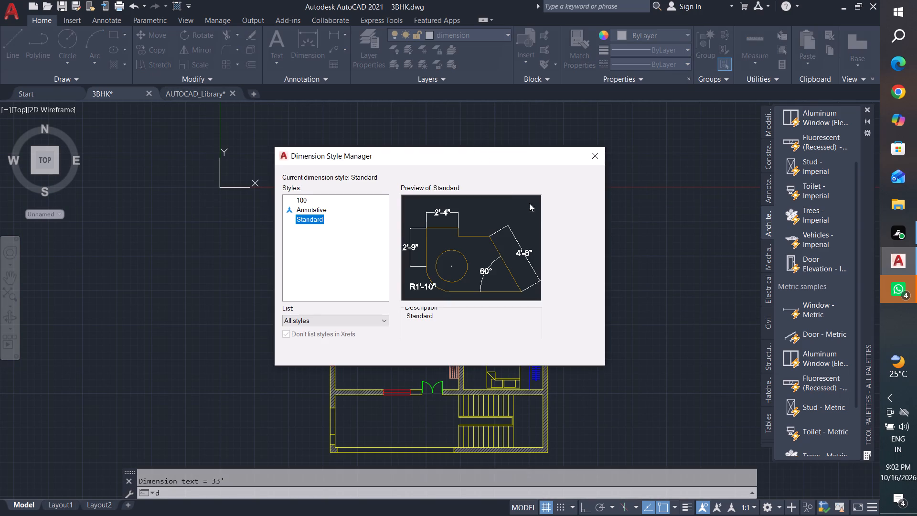
left_click(580, 236)
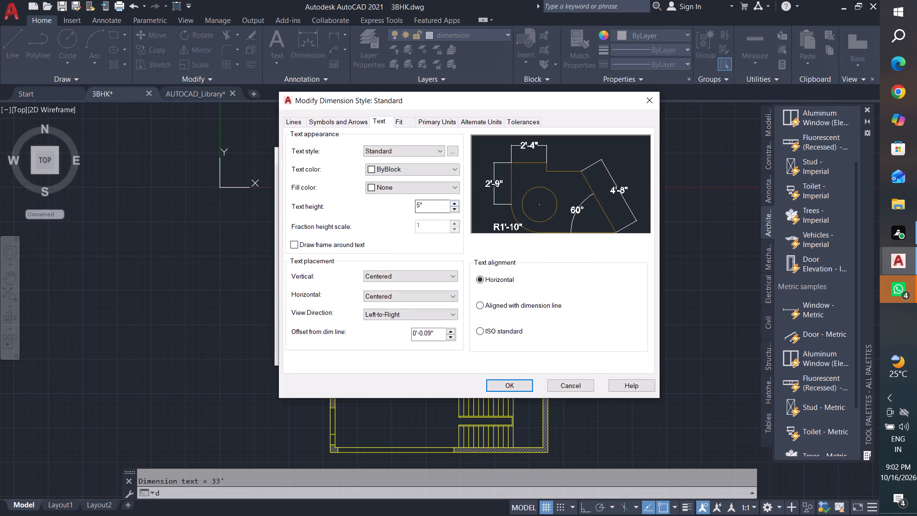
left_click(420, 204)
key("BackSpace")
key("6")
key("Return")
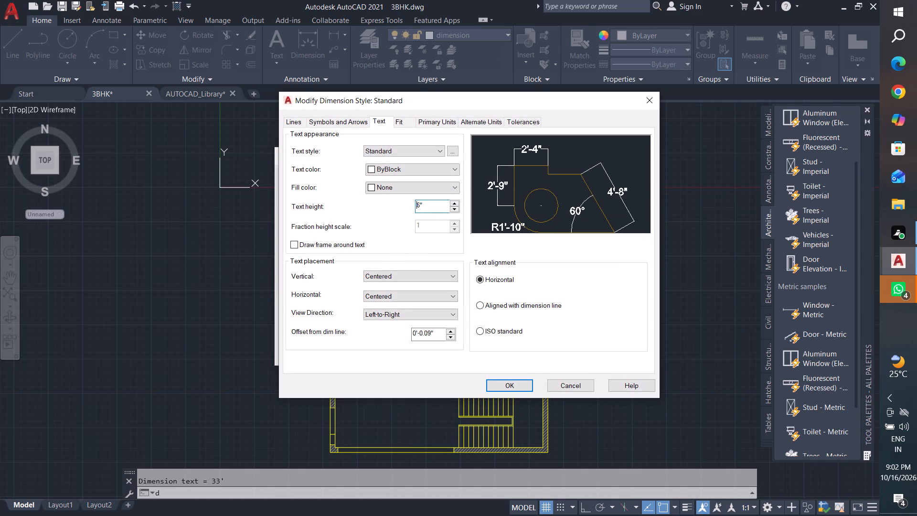
left_click(436, 205)
left_click(522, 384)
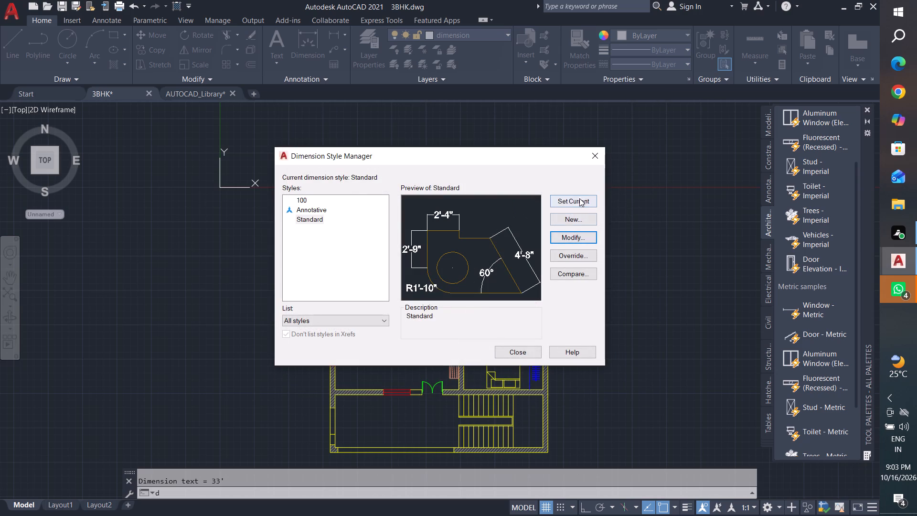
left_click(579, 197)
left_click(529, 350)
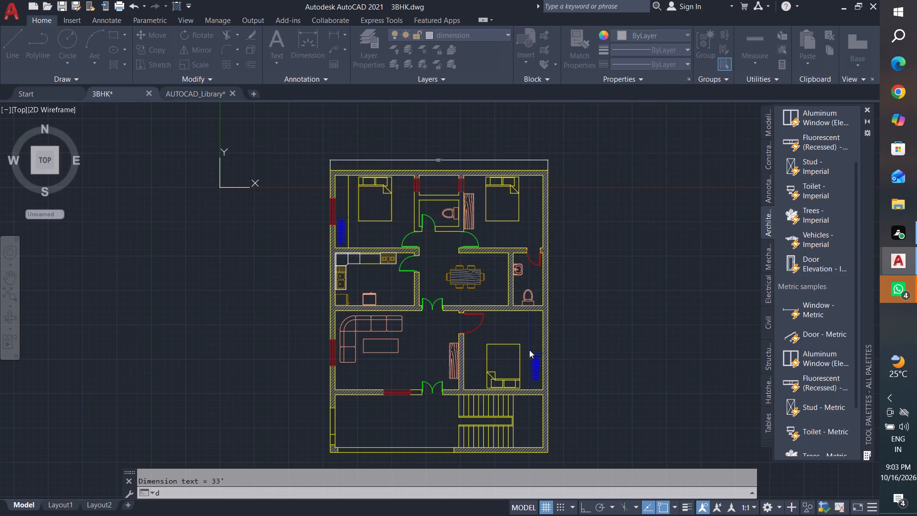
Add a vertical linear dimension outside the left outer wall, spanning the plan's full height between its outer corners.
middle_click_drag(490, 368, 513, 326)
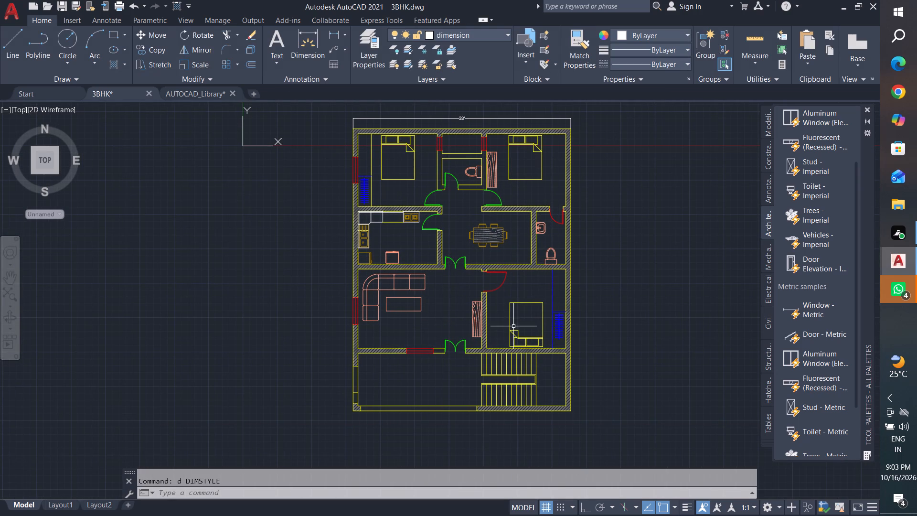
left_click(9, 44)
left_click(334, 32)
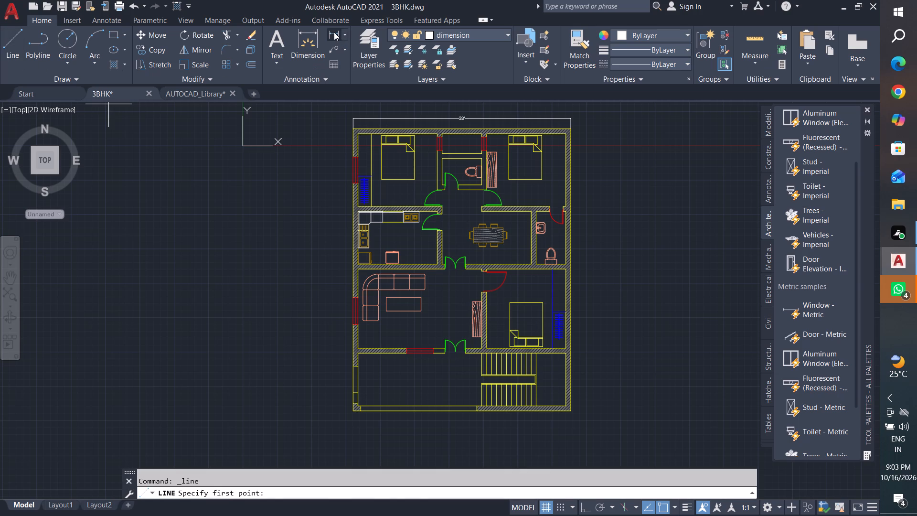
left_click(351, 129)
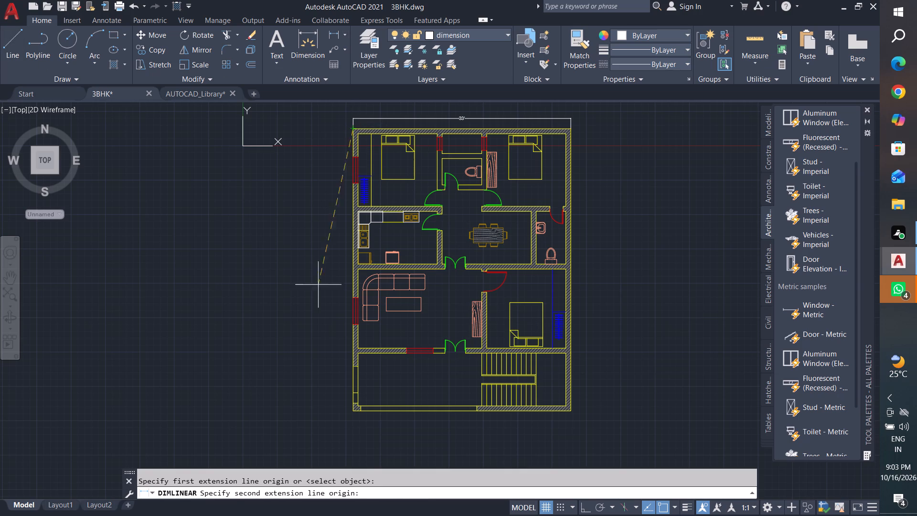
left_click(353, 409)
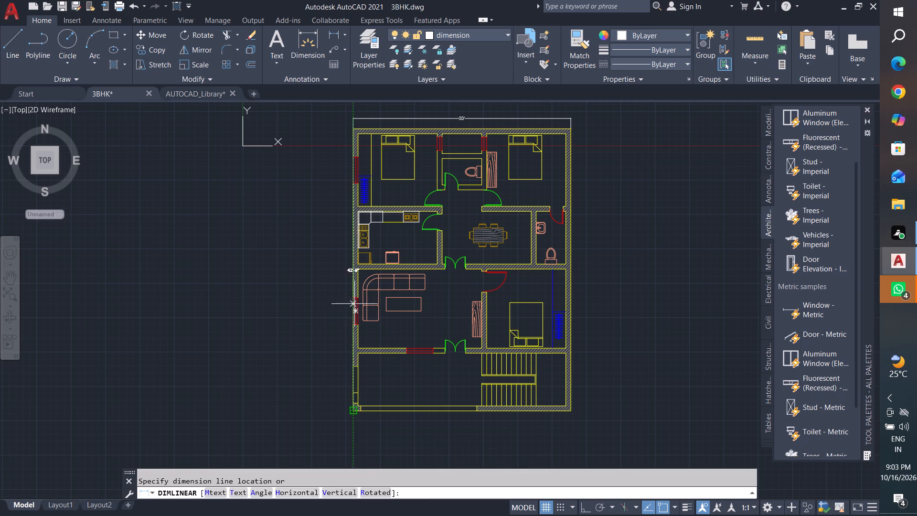
scroll(351, 265, "up", 3)
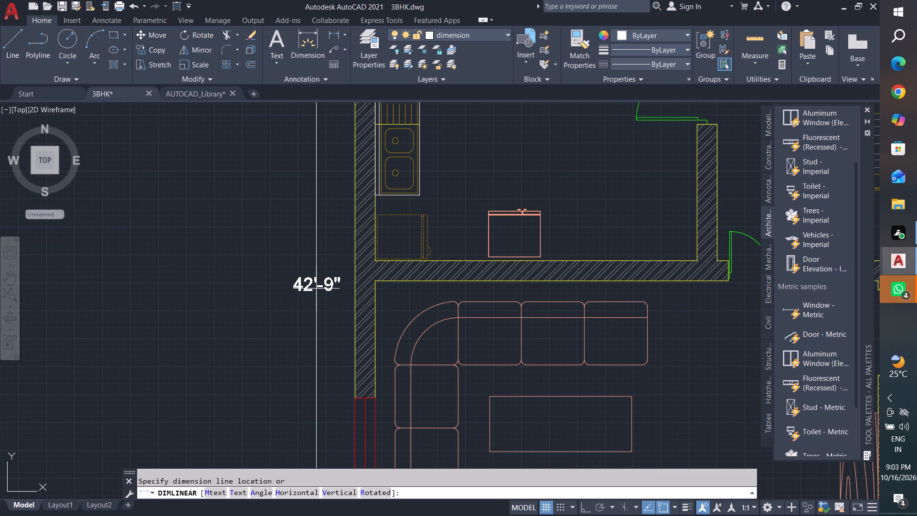
left_click(316, 289)
Add a vertical linear dimension for the bottom outer wall's thickness, placed just outside the plan's lower left corner.
scroll(315, 292, "down", 4)
middle_click_drag(450, 392, 456, 380)
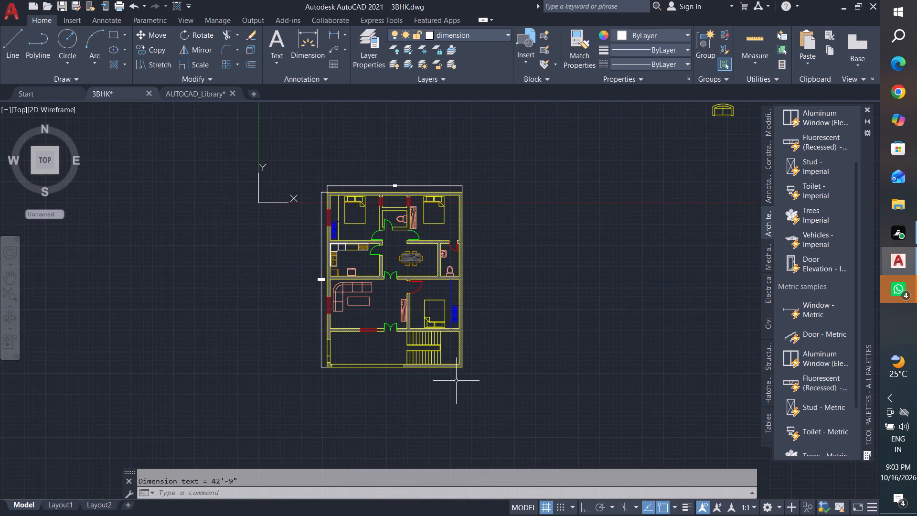
scroll(332, 372, "up", 4)
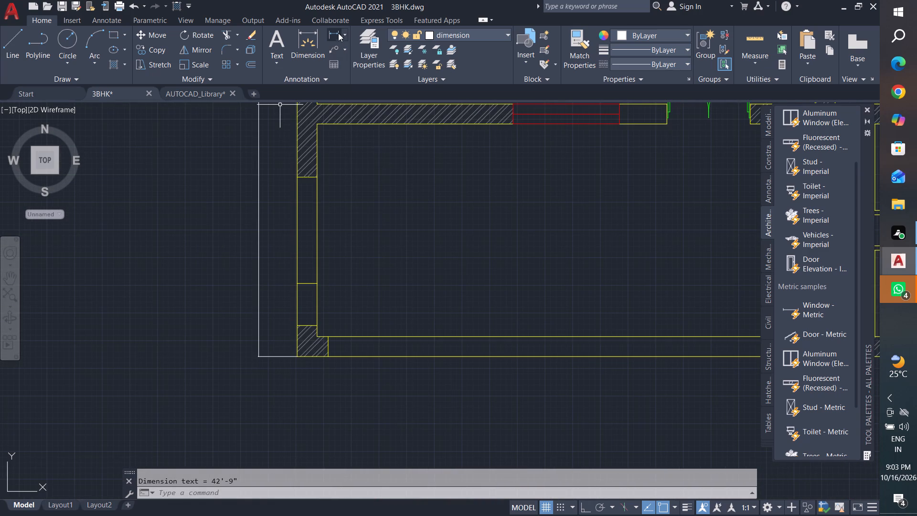
left_click(335, 35)
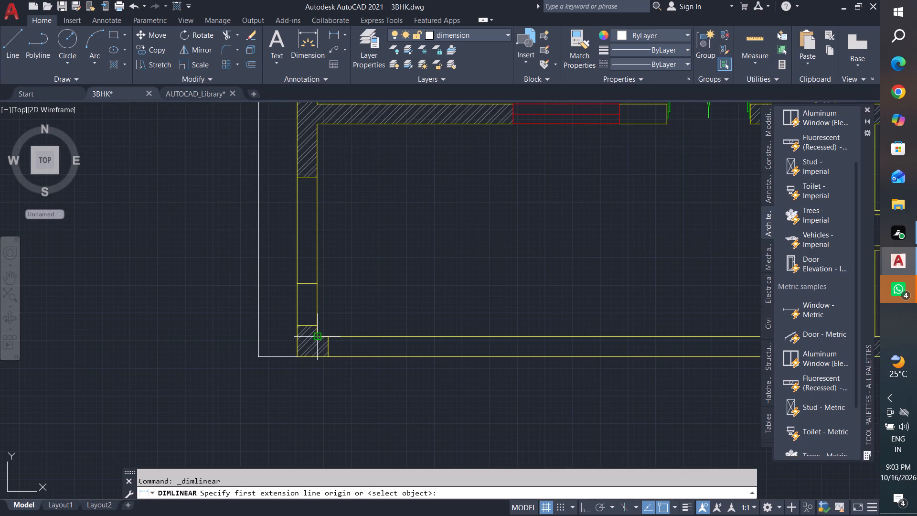
left_click(317, 338)
left_click(319, 357)
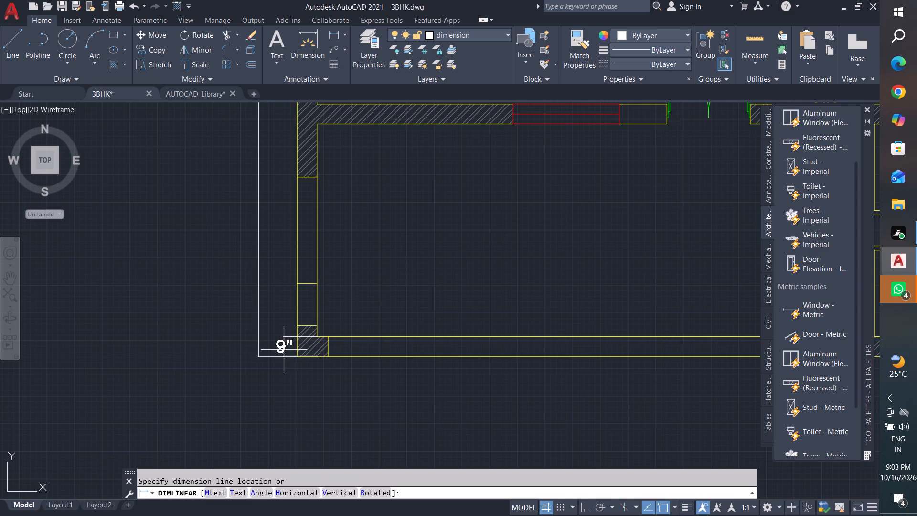
left_click(284, 350)
Add a horizontal linear dimension for the left outer wall's thickness, placed just below the plan's lower left corner.
left_click(332, 35)
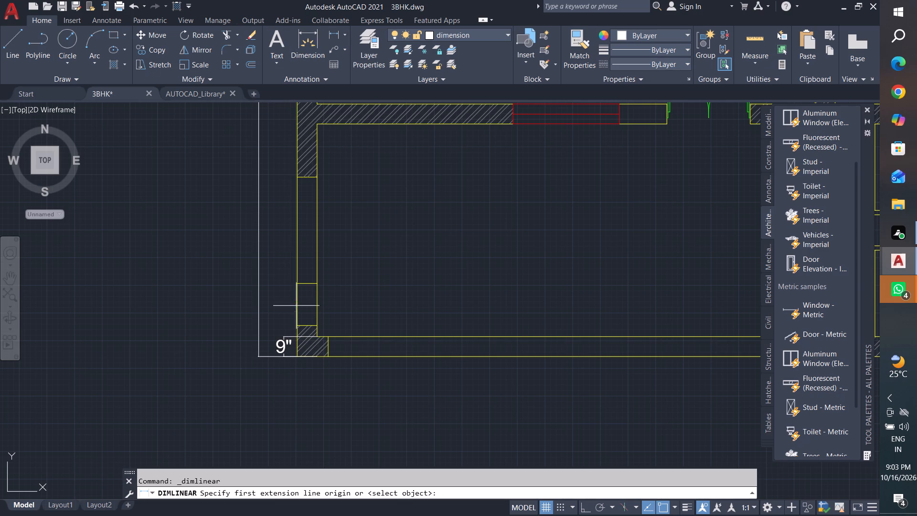
left_click(295, 336)
left_click(319, 335)
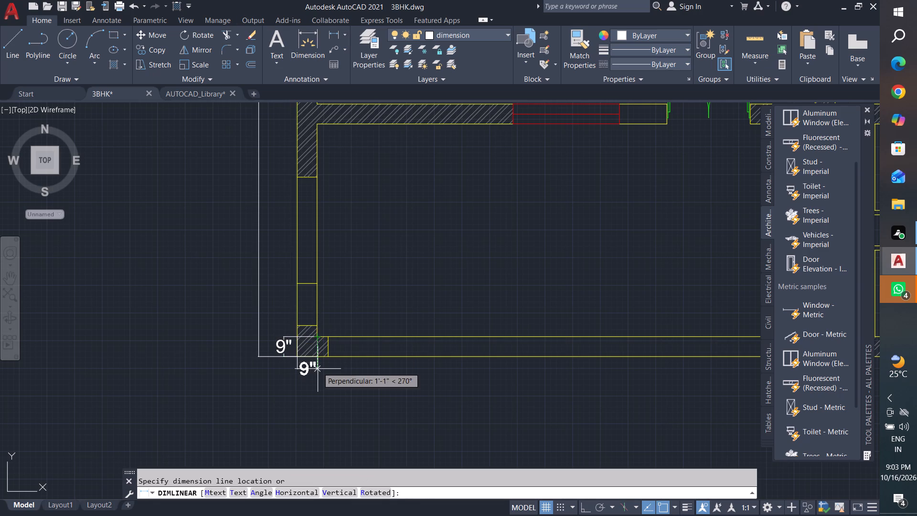
left_click(318, 375)
scroll(362, 420, "down", 2)
key("Escape")
key("Escape")
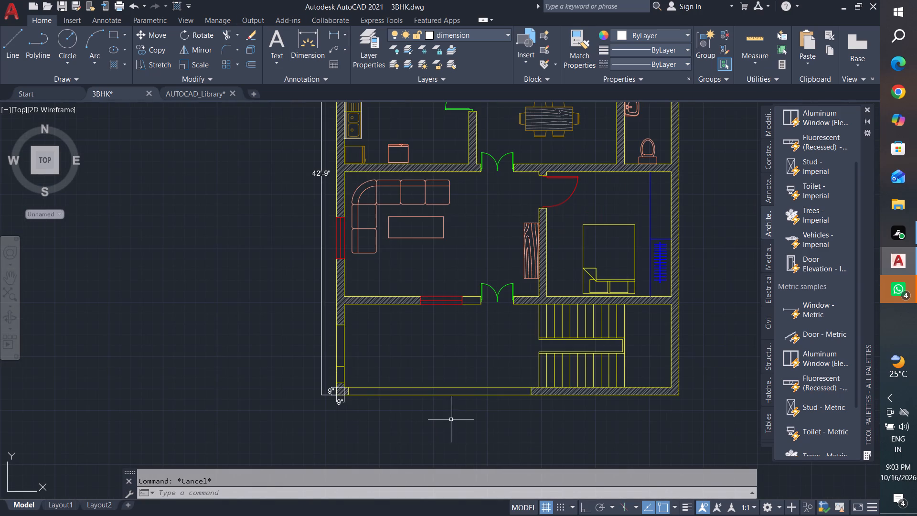
key("Escape")
key("Escape")
Move all the staircase lines, both flights and the divider between them, onto the STAIR layer.
left_click(637, 364)
left_click(486, 372)
left_click(634, 320)
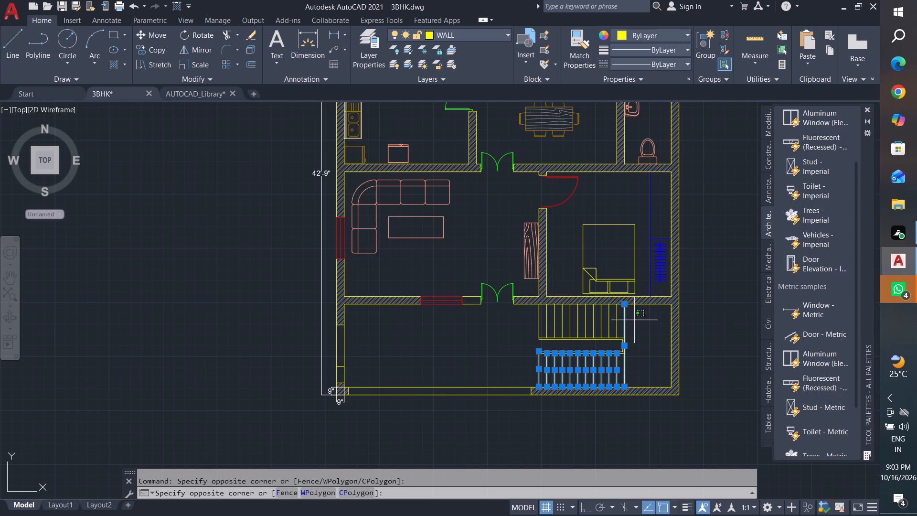
left_click(497, 332)
left_click(632, 333)
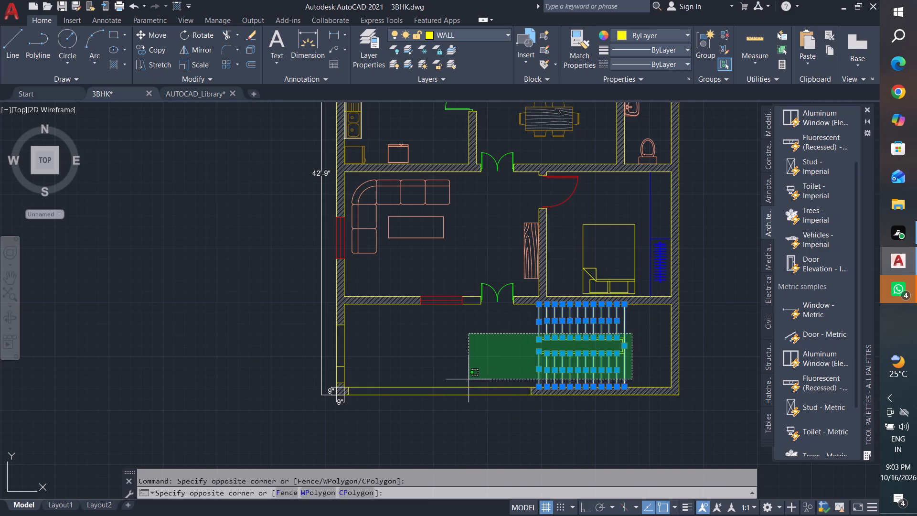
left_click(475, 367)
left_click(505, 37)
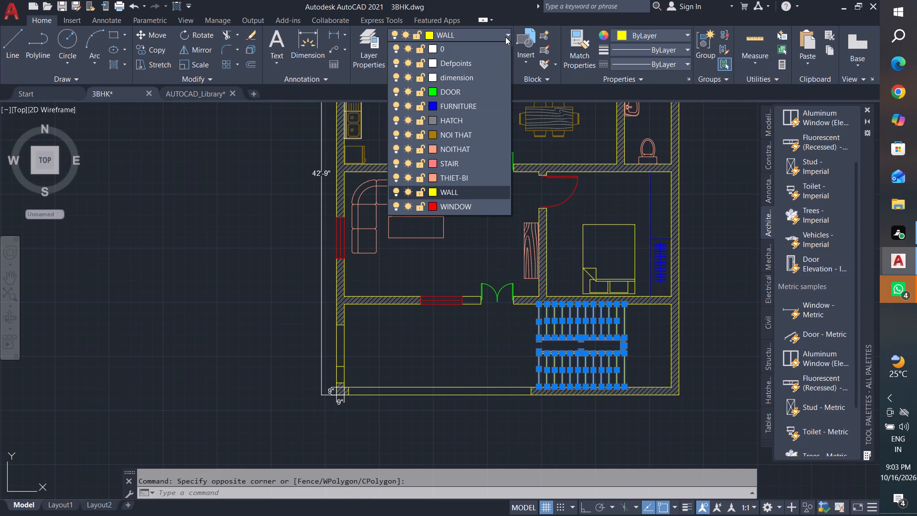
left_click(458, 163)
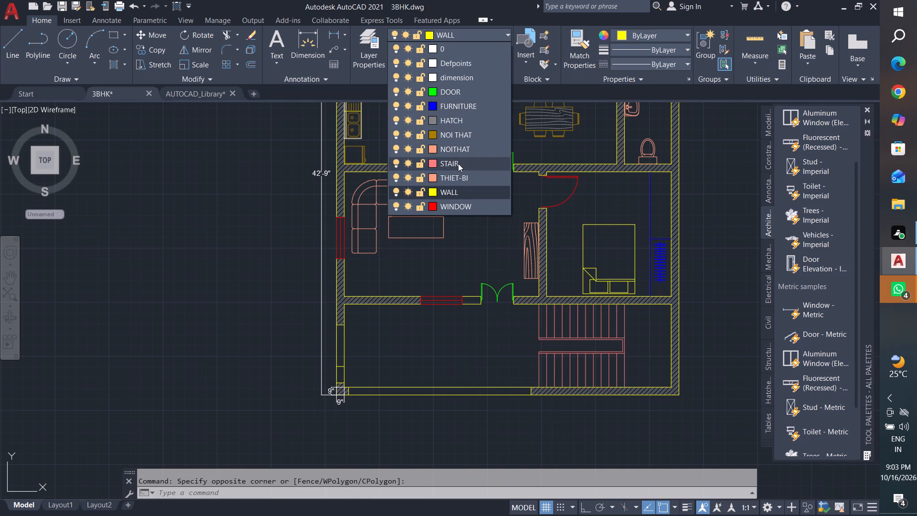
key("Escape")
key("Escape")
key("Escape")
key("Escape")
key("Escape")
key("Escape")
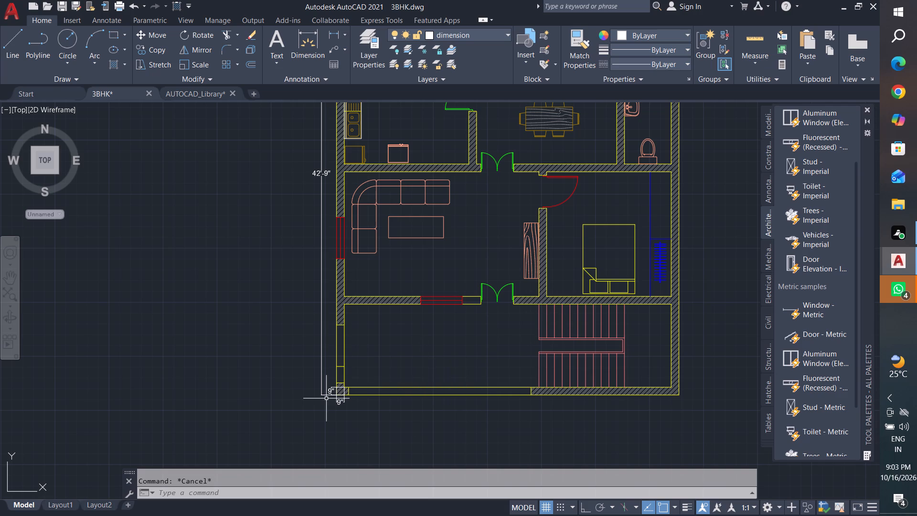
Switch to the AUTOCAD_Library drawing and look through the plan-view and elevation tree symbols in the TREE section.
left_click(903, 268)
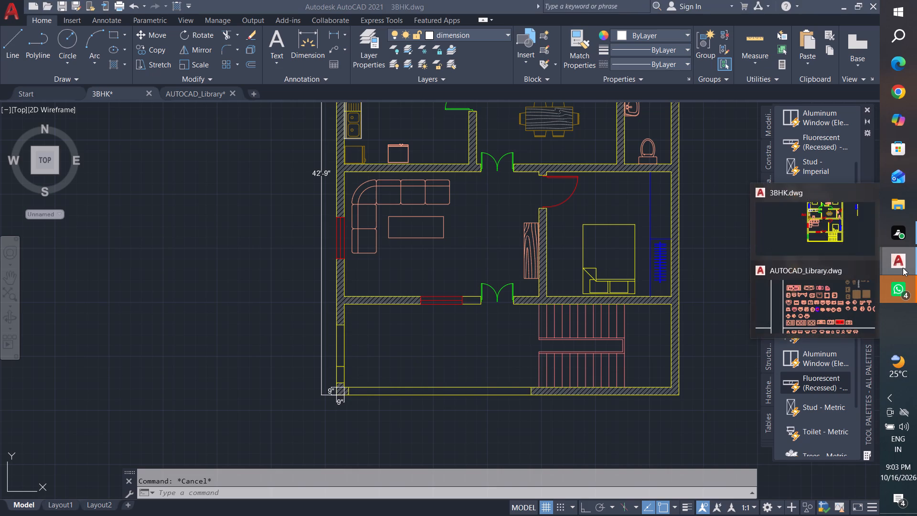
left_click(846, 296)
scroll(489, 328, "down", 8)
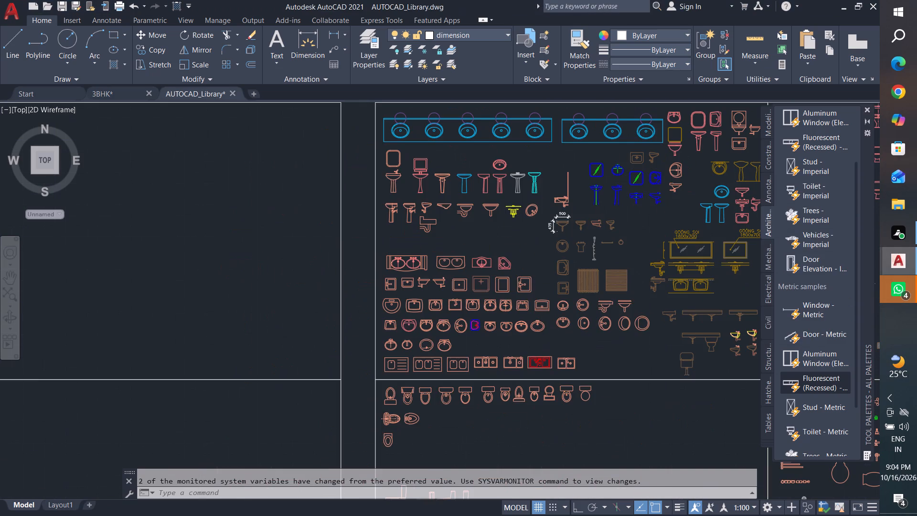
scroll(489, 328, "down", 4)
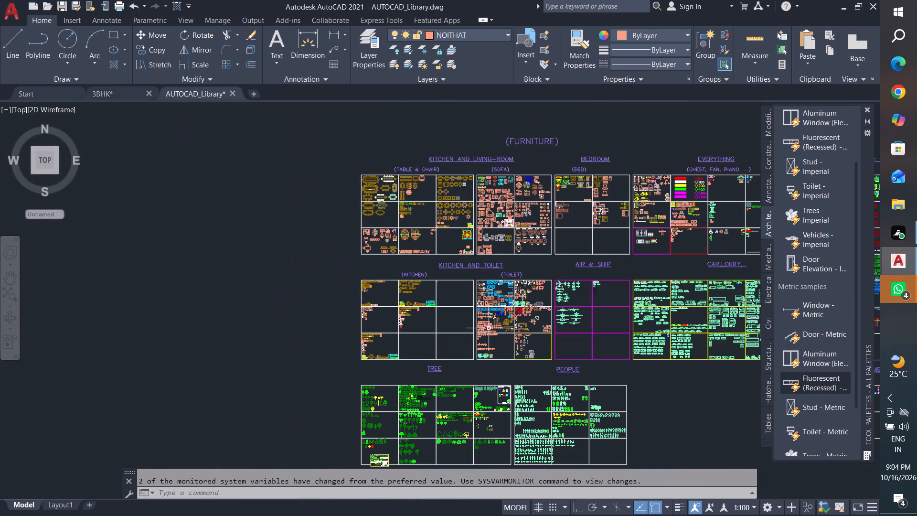
middle_click_drag(483, 424, 520, 313)
scroll(393, 360, "up", 1)
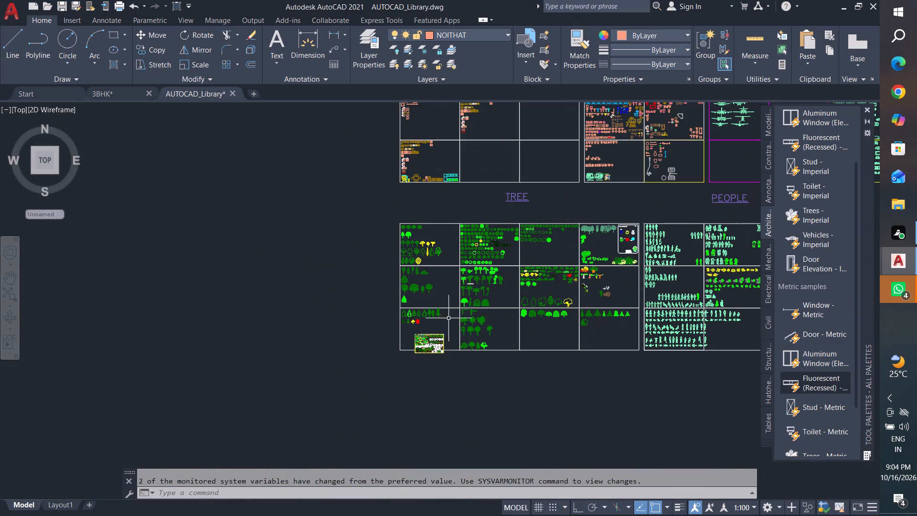
middle_click_drag(581, 292, 390, 305)
scroll(437, 277, "up", 4)
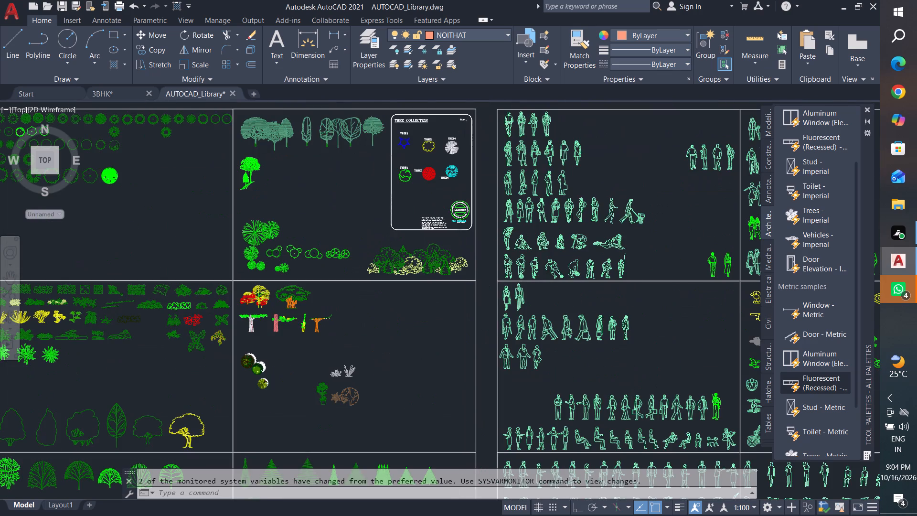
scroll(370, 317, "down", 1)
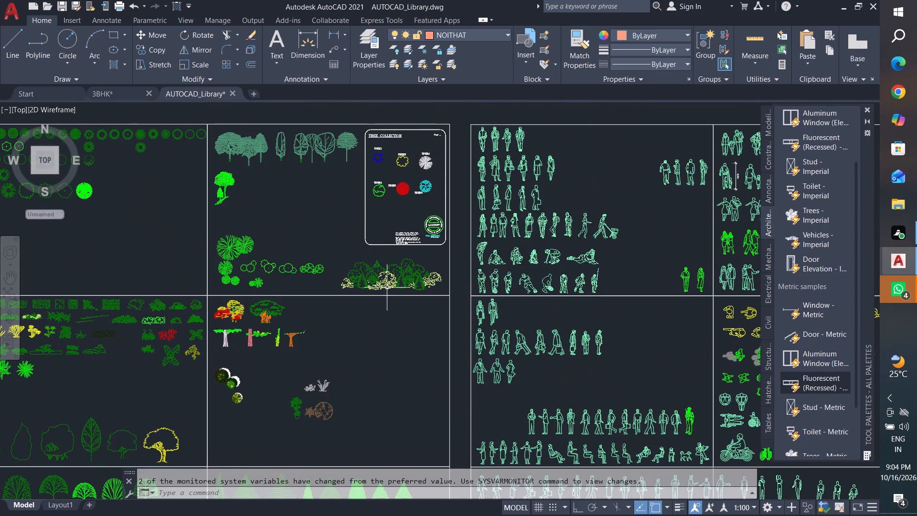
scroll(435, 299, "down", 2)
middle_click_drag(399, 307, 523, 339)
scroll(381, 289, "up", 2)
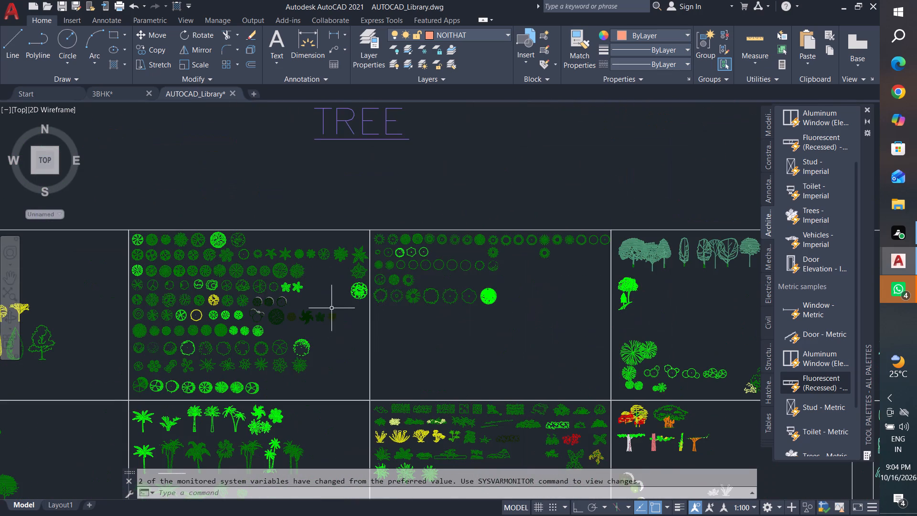
middle_click_drag(313, 311, 384, 312)
scroll(317, 335, "up", 3)
scroll(379, 342, "down", 2)
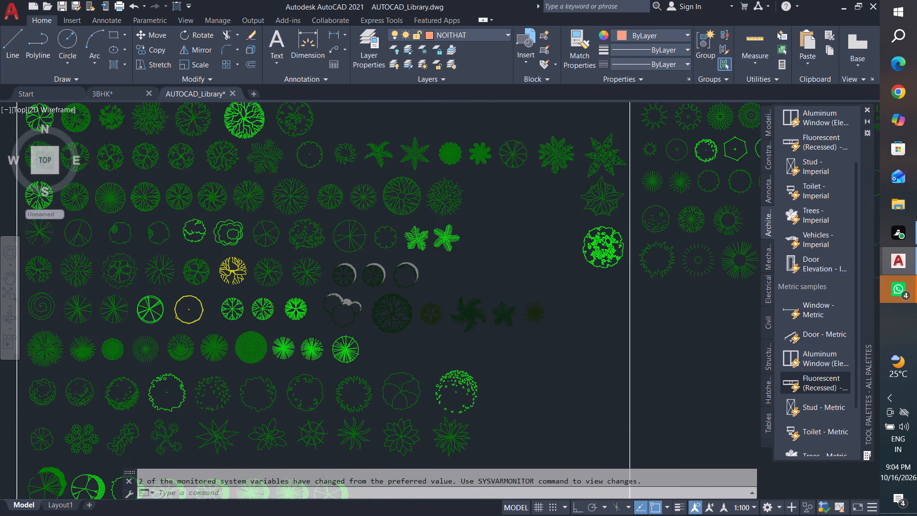
scroll(395, 349, "down", 1)
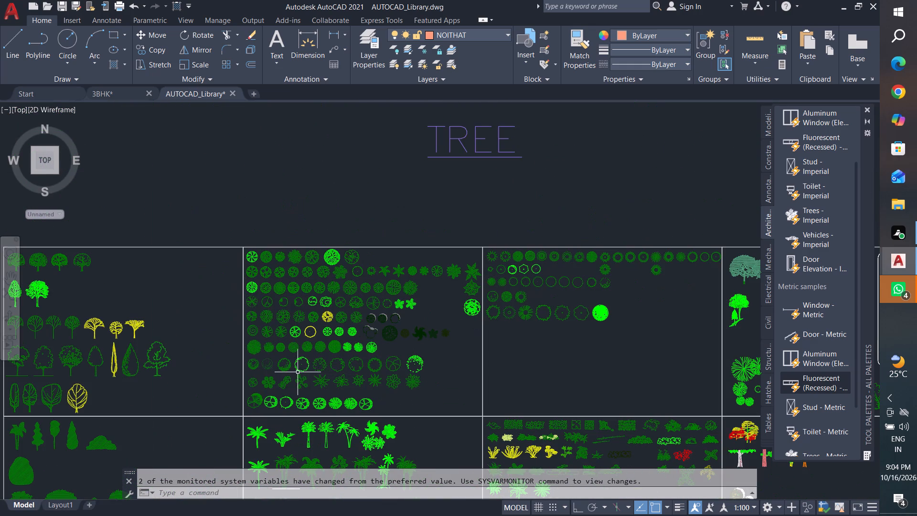
middle_click_drag(516, 341, 501, 209)
middle_click_drag(339, 349, 417, 250)
scroll(408, 337, "down", 1)
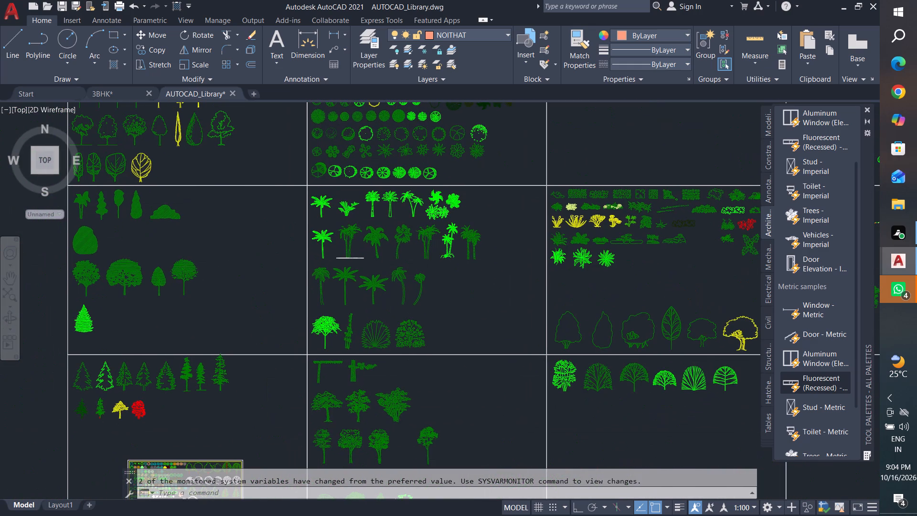
middle_click_drag(374, 414, 375, 469)
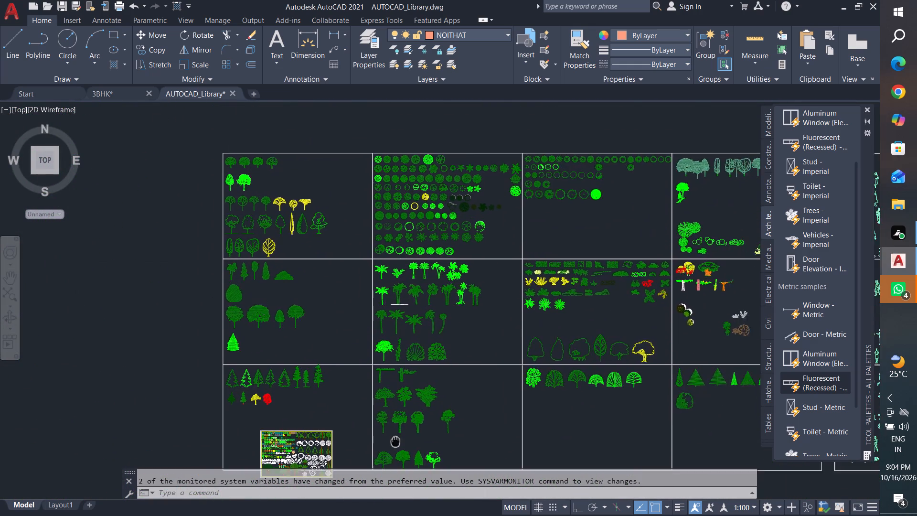
middle_click_drag(375, 469, 171, 373)
middle_click_drag(493, 361, 470, 389)
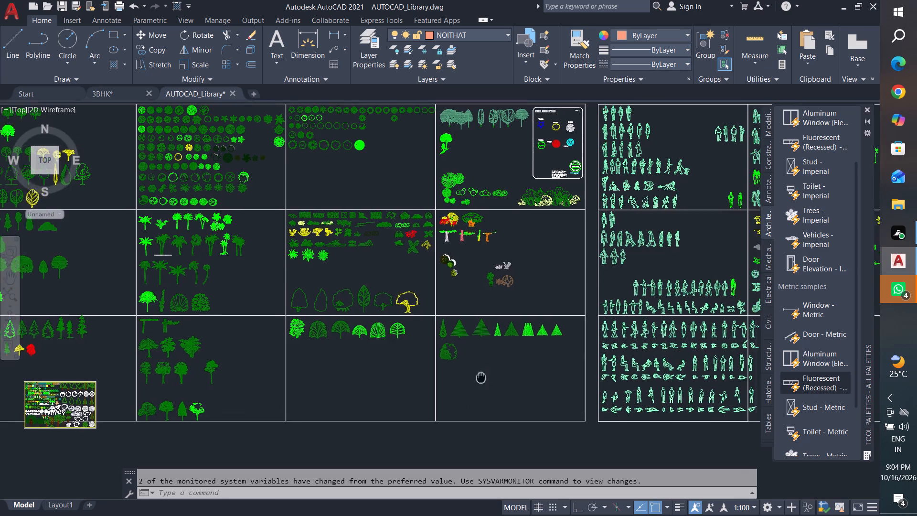
middle_click_drag(470, 389, 457, 406)
Look over the kitchen and PEOPLE sections of the block library for suitable symbols.
middle_click_drag(533, 182, 460, 418)
scroll(491, 392, "down", 1)
middle_click_drag(491, 392, 629, 448)
scroll(271, 279, "up", 2)
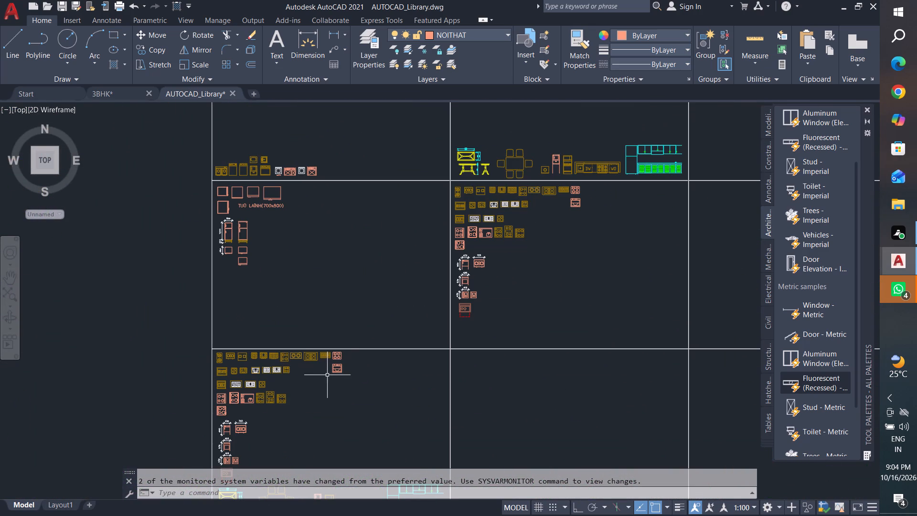
scroll(510, 345, "down", 1)
middle_click_drag(547, 357, 373, 162)
middle_click_drag(532, 325, 376, 218)
scroll(576, 347, "up", 2)
middle_click_drag(452, 422, 551, 285)
scroll(450, 347, "down", 4)
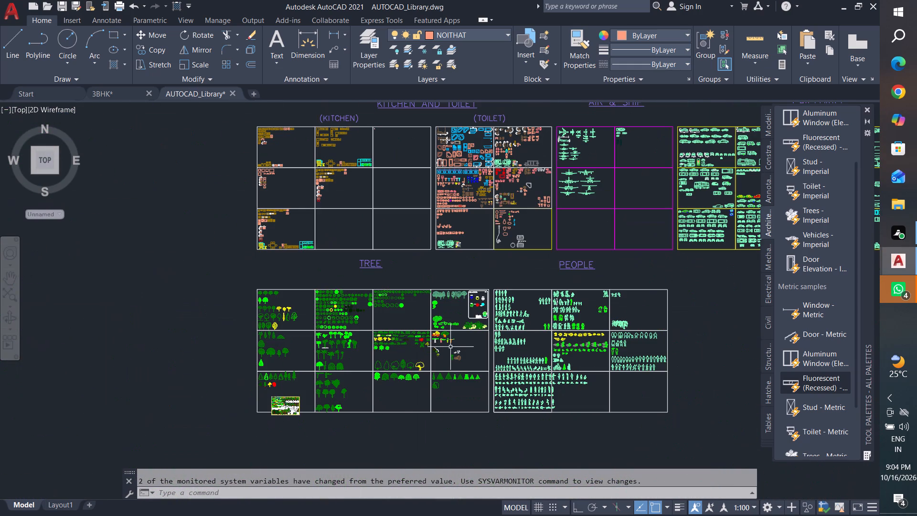
scroll(648, 346, "up", 2)
scroll(510, 379, "up", 2)
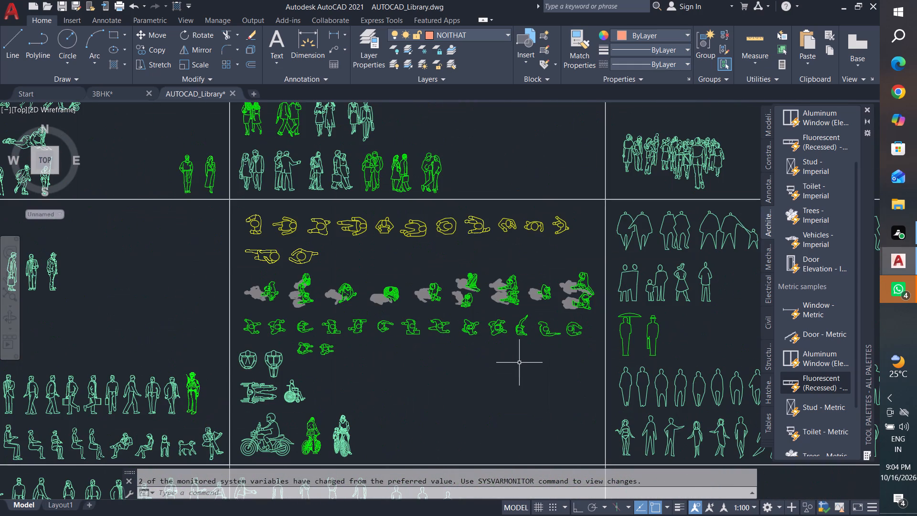
middle_click_drag(405, 297, 699, 371)
middle_click_drag(413, 384, 751, 387)
Examine the framed sheet of multicoloured tree and plant symbols at the lower edge of the TREE section.
scroll(725, 379, "down", 1)
middle_click_drag(497, 349, 586, 240)
middle_click_drag(493, 377, 583, 249)
middle_click_drag(432, 384, 685, 386)
scroll(79, 392, "up", 2)
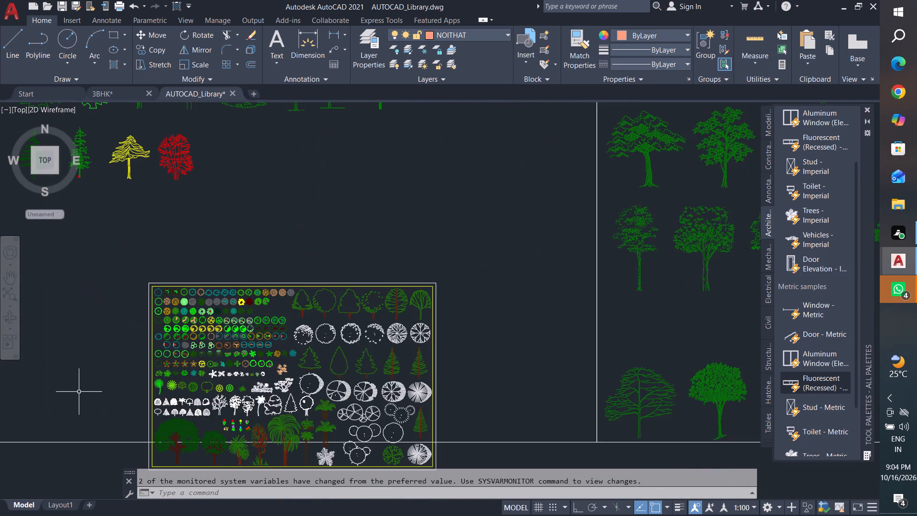
middle_click_drag(316, 378, 469, 275)
scroll(510, 325, "up", 2)
middle_click_drag(388, 342, 581, 388)
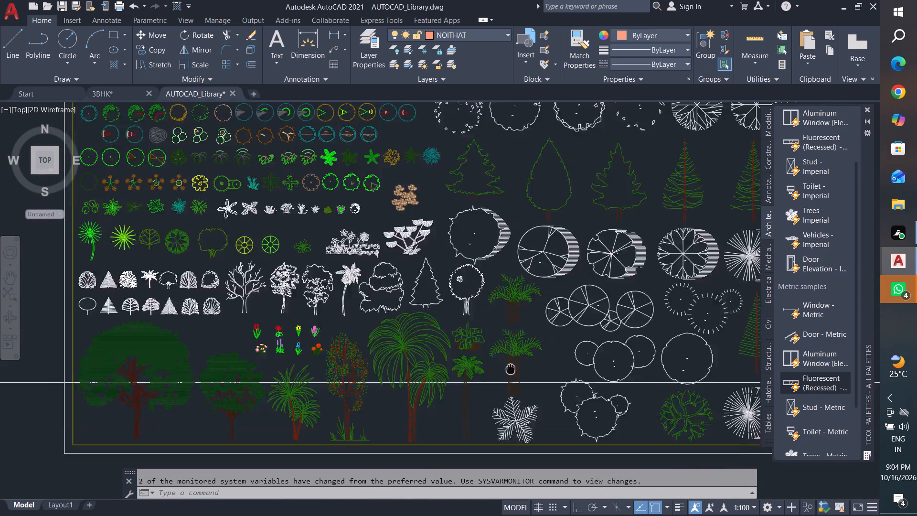
middle_click_drag(581, 388, 680, 415)
scroll(325, 330, "down", 1)
middle_click_drag(406, 265, 404, 299)
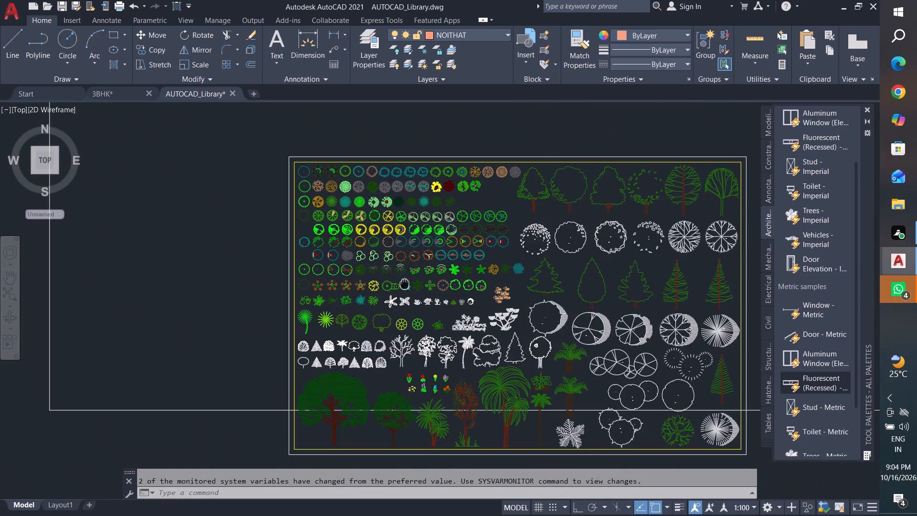
middle_click_drag(404, 299, 401, 325)
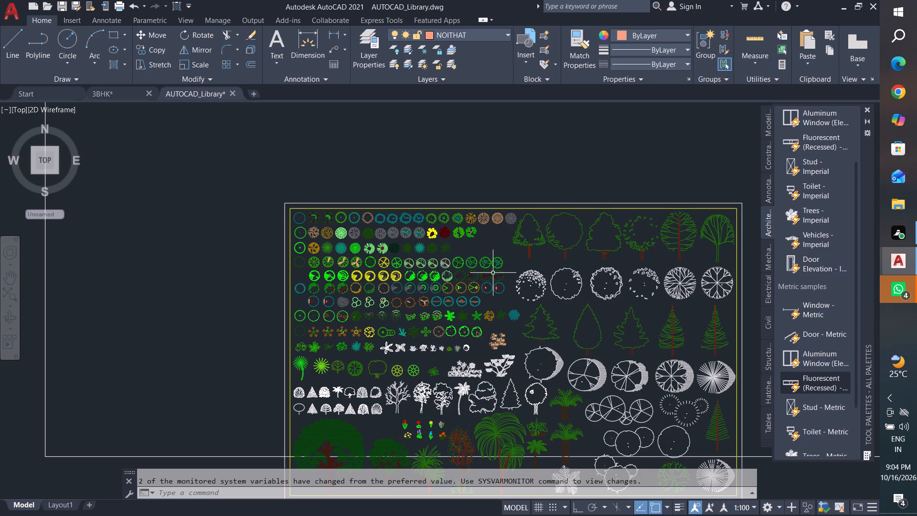
scroll(453, 235, "up", 3)
middle_click_drag(413, 290, 624, 366)
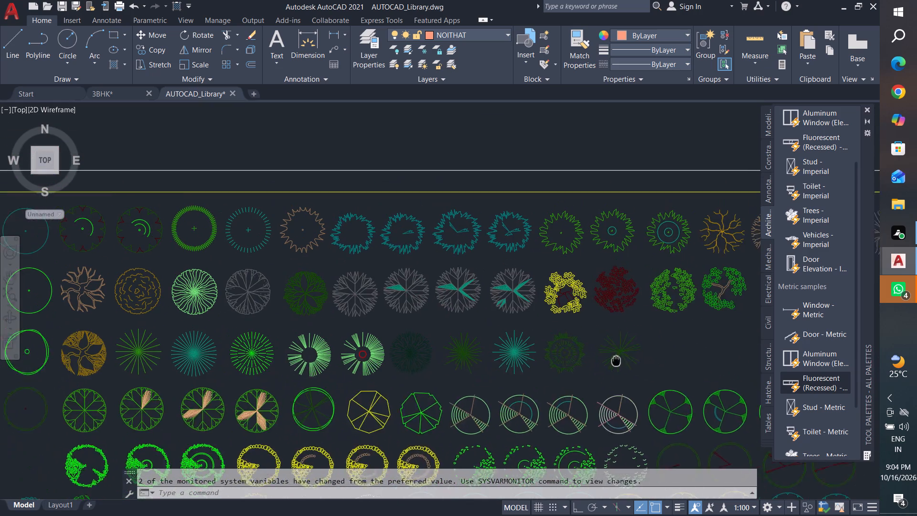
middle_click_drag(624, 366, 642, 384)
scroll(538, 397, "down", 4)
scroll(478, 363, "down", 4)
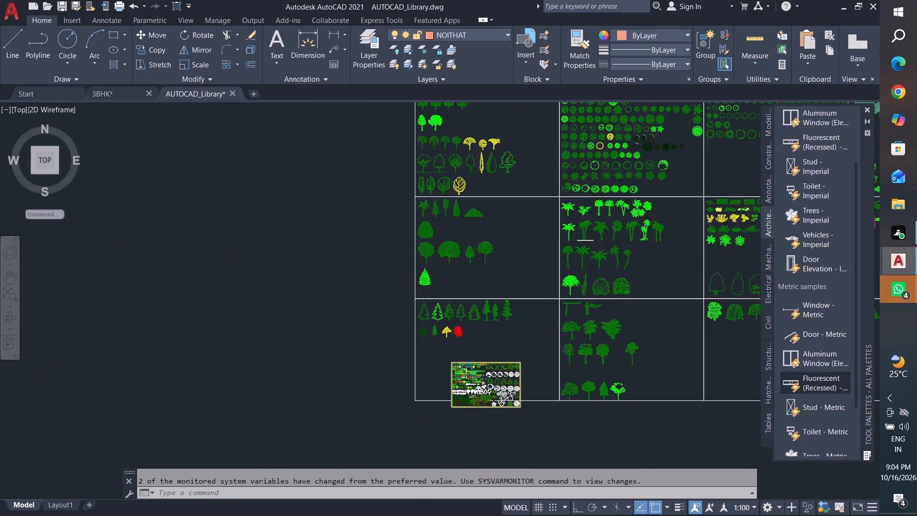
Examine the round plan-view tree symbols in the second and third cells of the TREE section's top row.
scroll(443, 361, "down", 1)
scroll(491, 261, "up", 3)
middle_click_drag(587, 350, 346, 319)
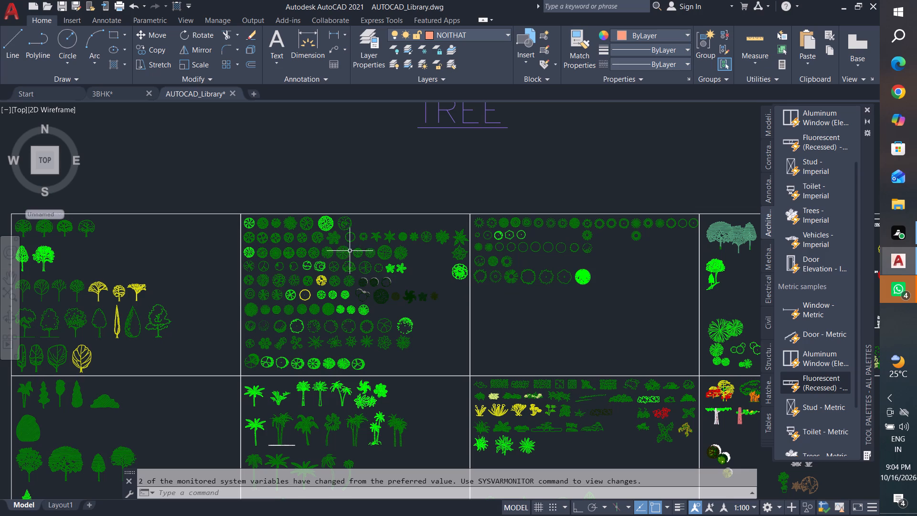
scroll(262, 260, "up", 1)
middle_click_drag(529, 265, 280, 277)
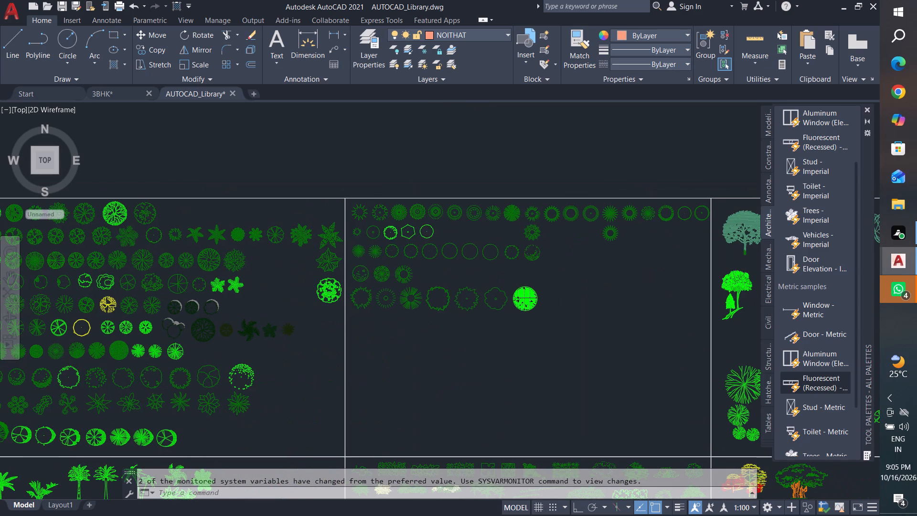
middle_click_drag(280, 277, 280, 279)
scroll(713, 263, "up", 1)
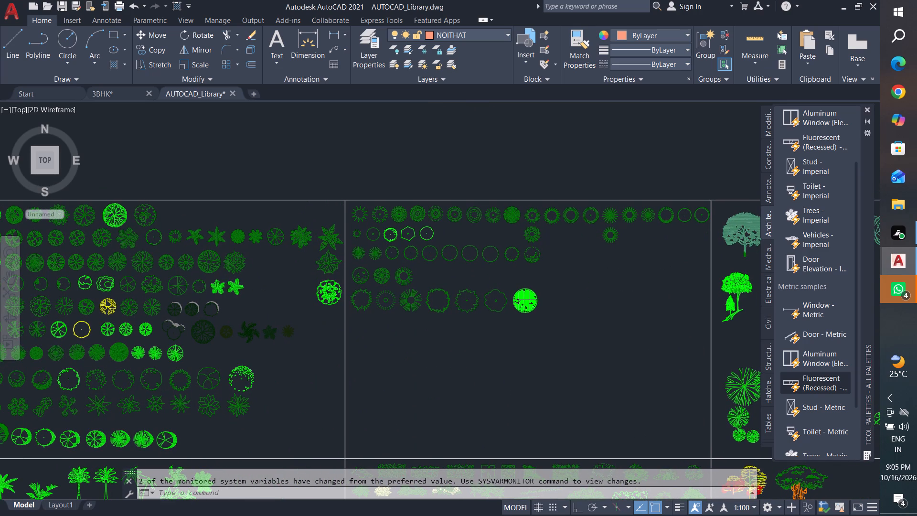
middle_click_drag(165, 387, 565, 348)
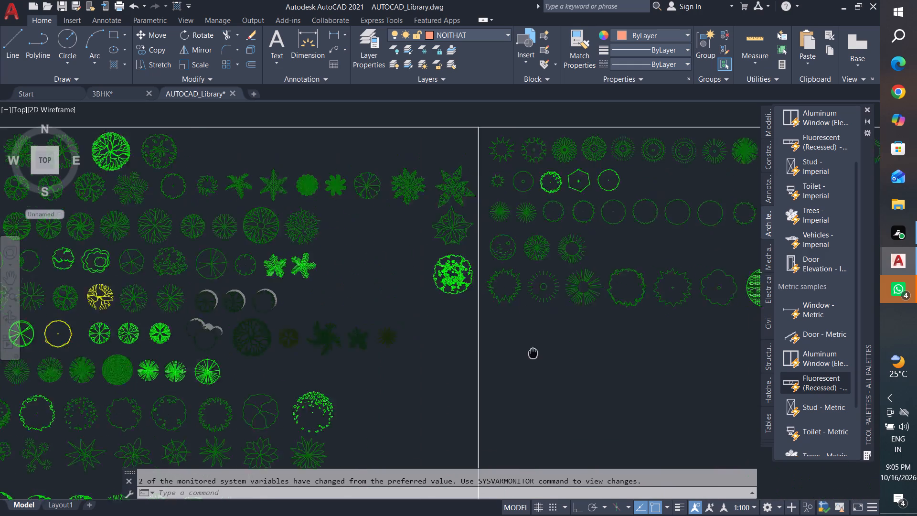
middle_click_drag(565, 348, 572, 348)
scroll(427, 374, "down", 1)
middle_click_drag(299, 418, 313, 410)
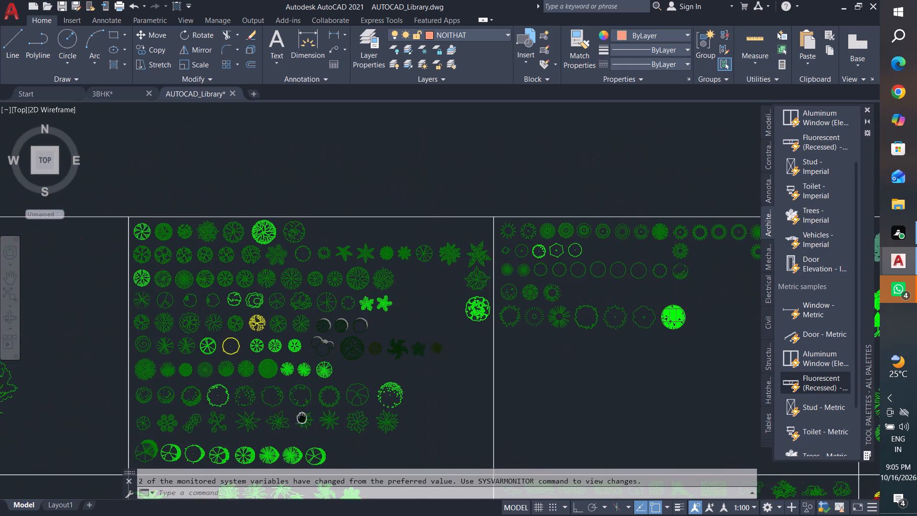
middle_click_drag(313, 410, 432, 380)
scroll(360, 312, "up", 2)
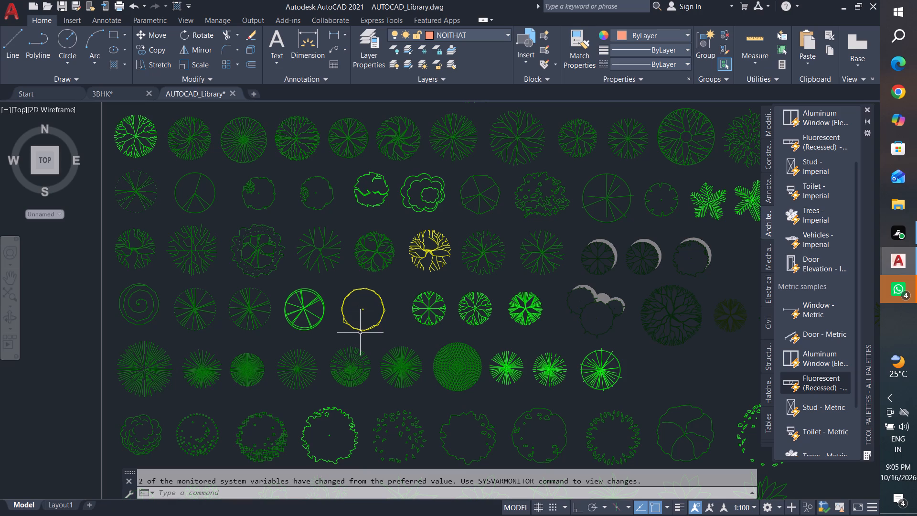
scroll(360, 333, "down", 2)
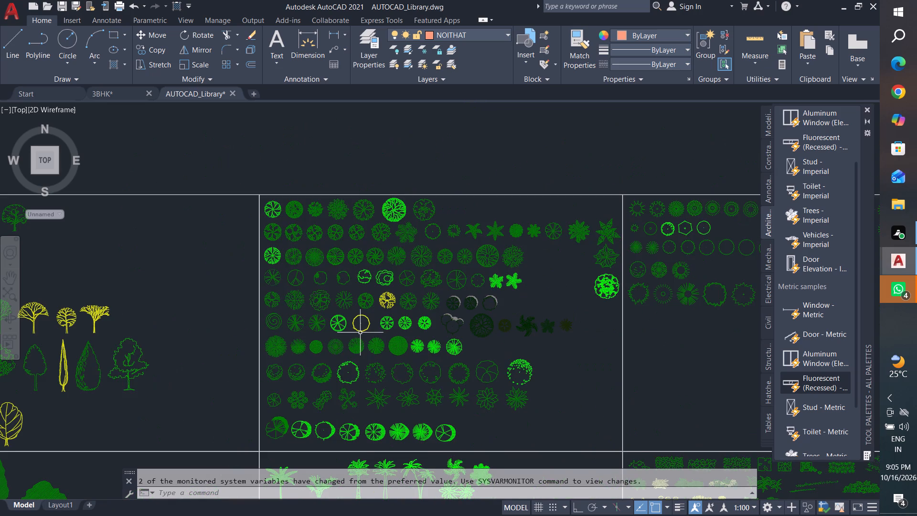
scroll(360, 333, "down", 1)
Look over the lower cells of the TREE section and the framed sheet of multicoloured tree and plant symbols.
middle_click_drag(486, 396, 506, 278)
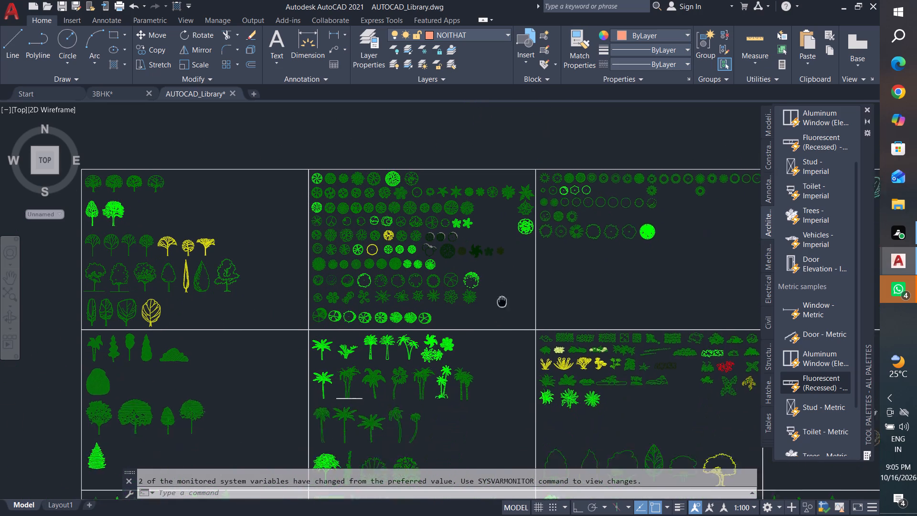
middle_click_drag(506, 278, 508, 255)
middle_click_drag(464, 429, 452, 262)
middle_click_drag(402, 398, 395, 380)
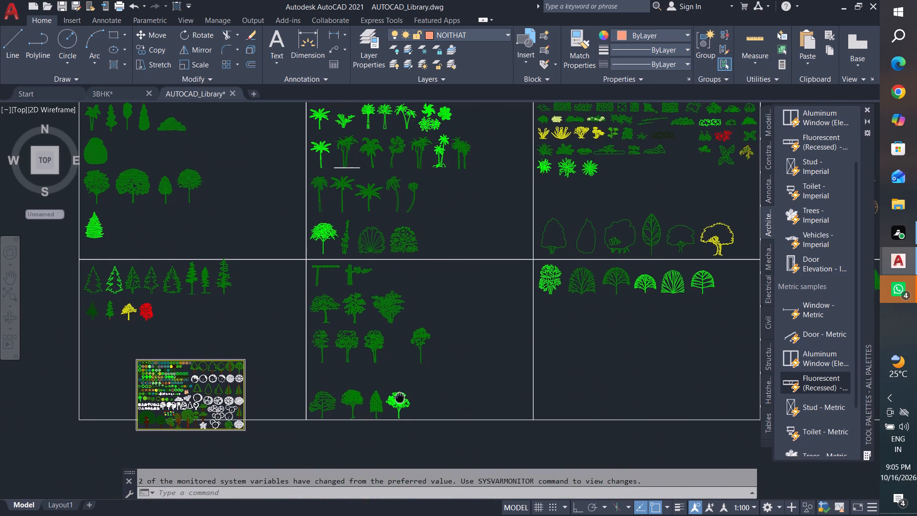
middle_click_drag(395, 380, 386, 330)
scroll(127, 323, "up", 3)
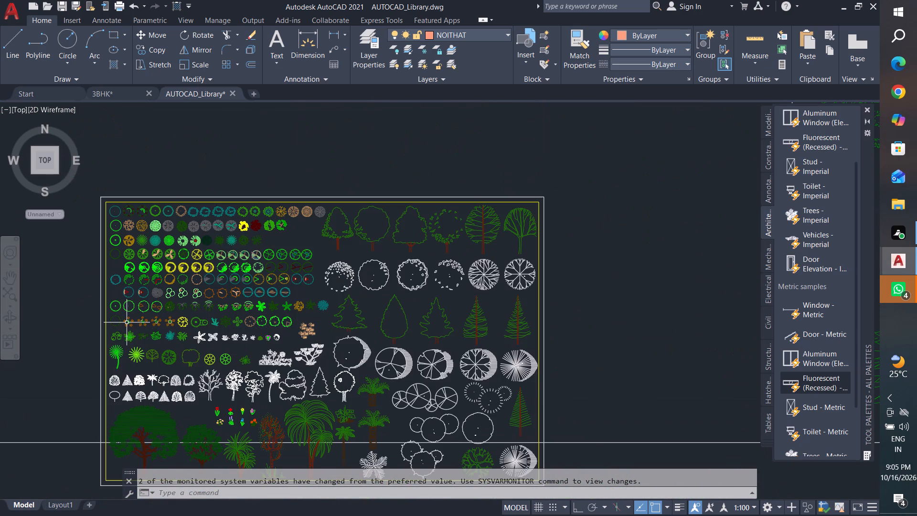
scroll(176, 270, "up", 2)
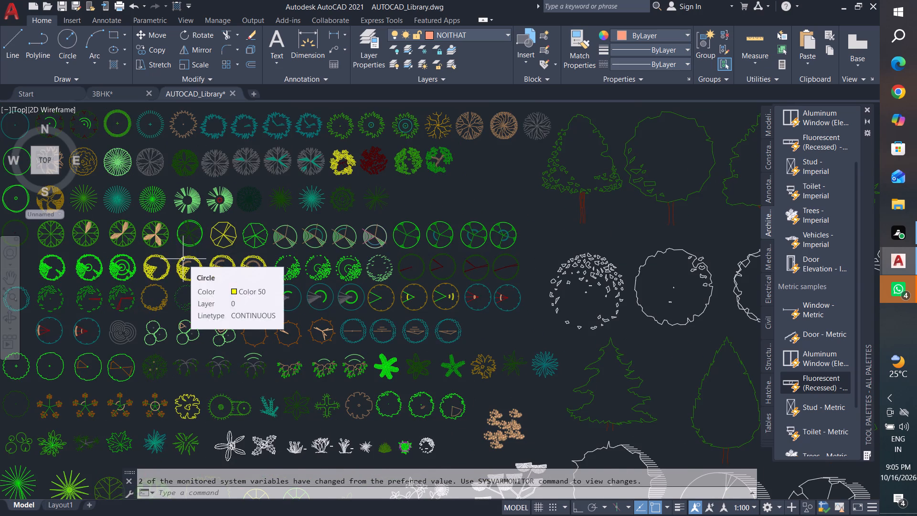
scroll(188, 261, "down", 1)
scroll(446, 320, "down", 1)
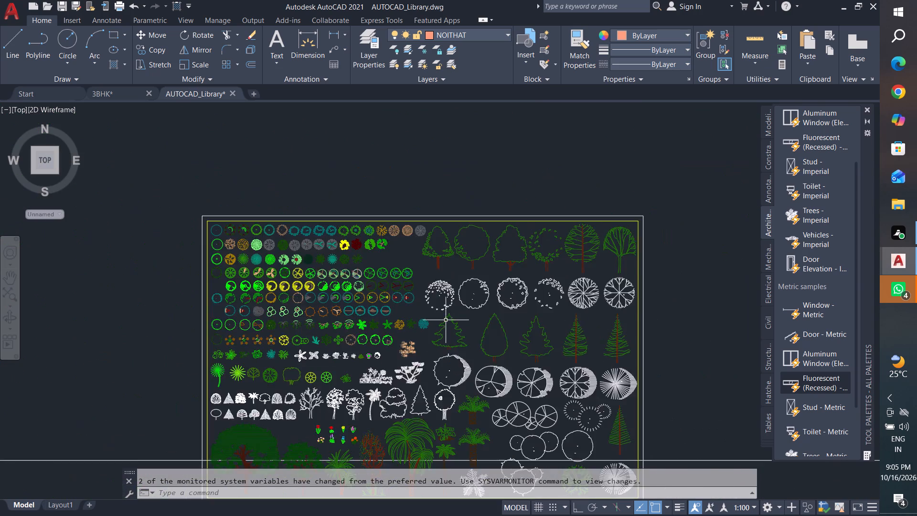
scroll(446, 320, "down", 5)
Look over the TREE COLLECTION sheet and the library's furniture, vehicle and SYMBOL sections.
middle_click_drag(432, 343, 251, 384)
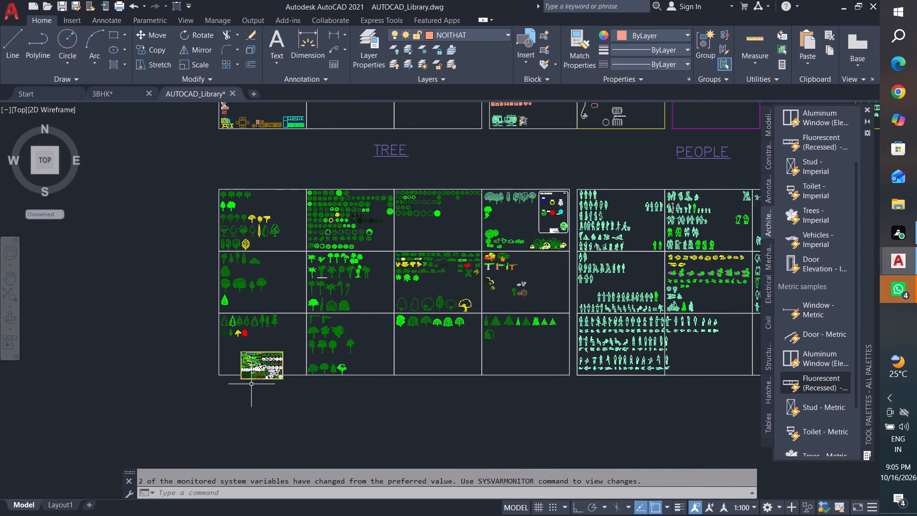
scroll(555, 191, "up", 3)
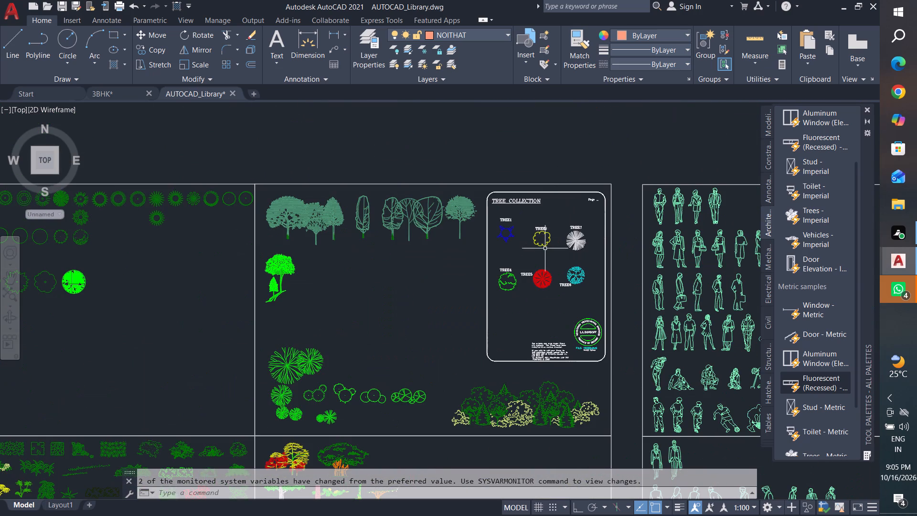
scroll(521, 350, "down", 4)
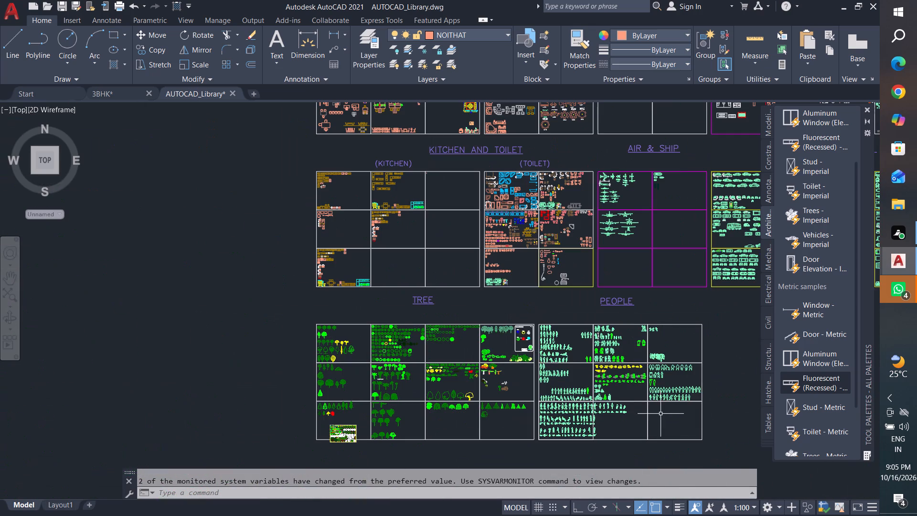
middle_click_drag(684, 375, 328, 474)
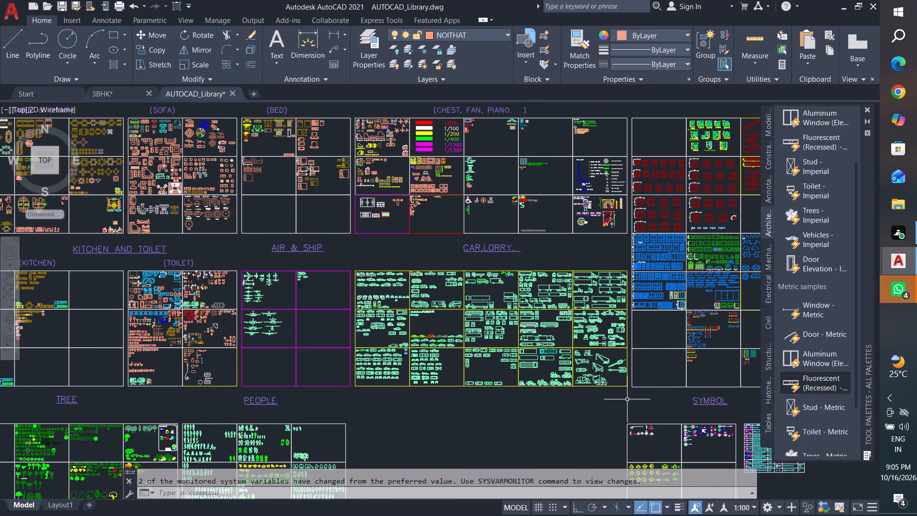
middle_click_drag(630, 398, 409, 364)
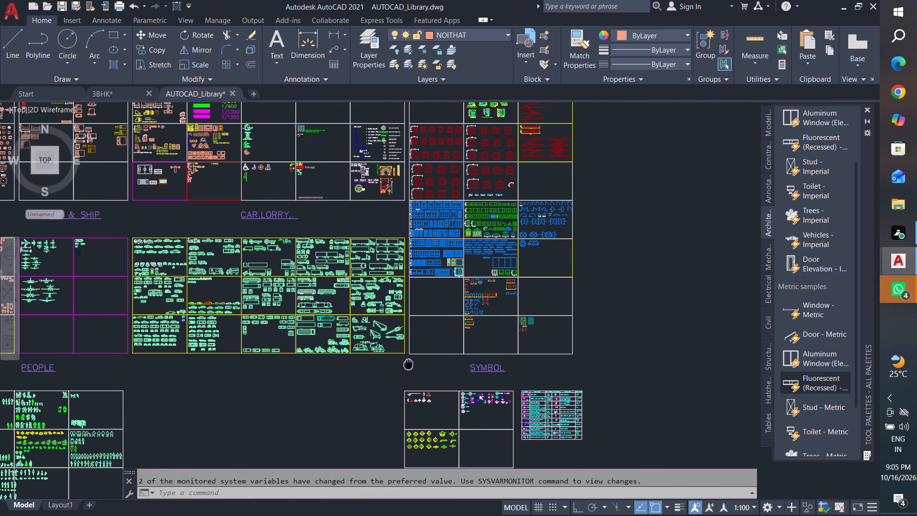
middle_click_drag(409, 364, 755, 449)
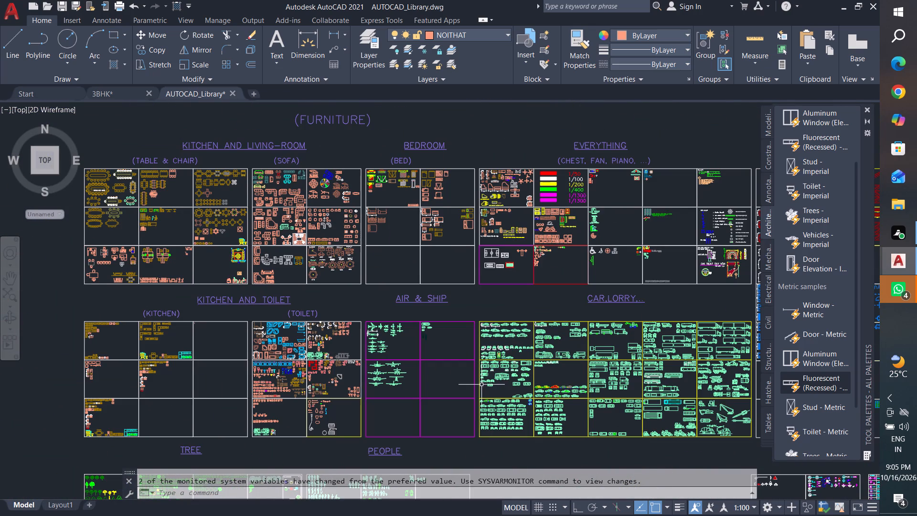
middle_click_drag(481, 385, 569, 273)
middle_click_drag(426, 403, 510, 334)
Examine the shrub, palm and round plan-view tree symbols across the TREE section's cells for a suitable plant.
scroll(577, 341, "up", 1)
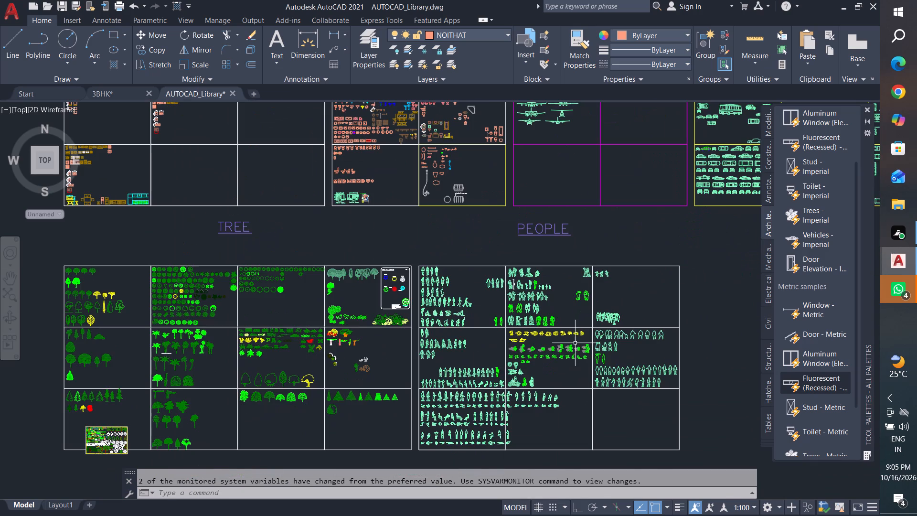
scroll(354, 289, "up", 2)
middle_click_drag(354, 400, 480, 381)
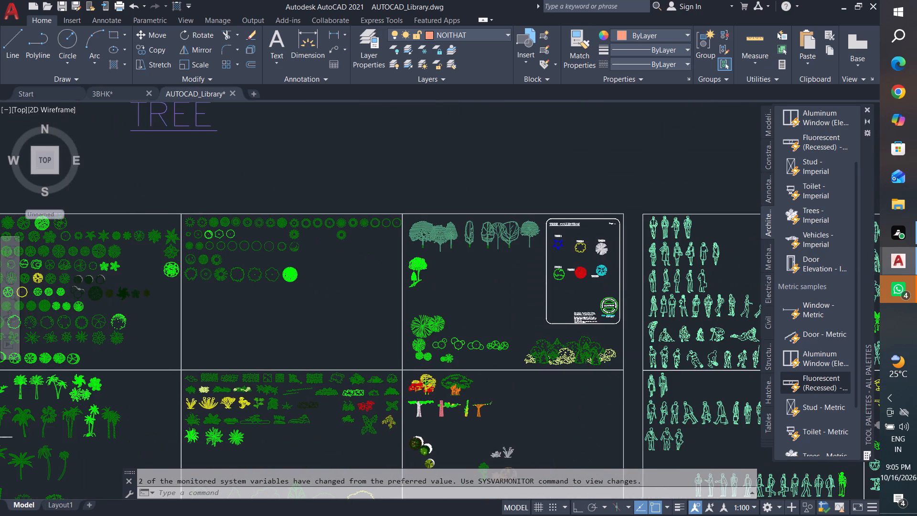
scroll(344, 404, "up", 2)
scroll(343, 403, "down", 1)
middle_click_drag(343, 403, 532, 280)
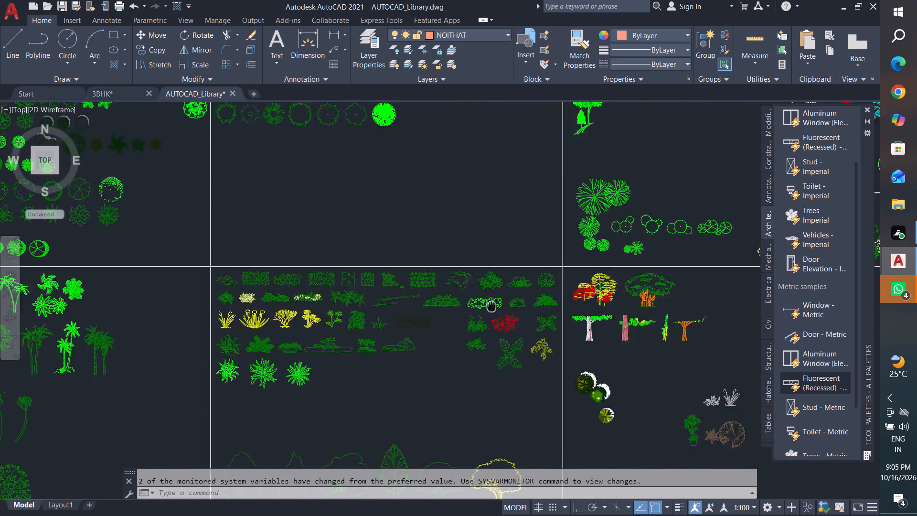
middle_click_drag(532, 280, 543, 272)
middle_click_drag(433, 370, 550, 238)
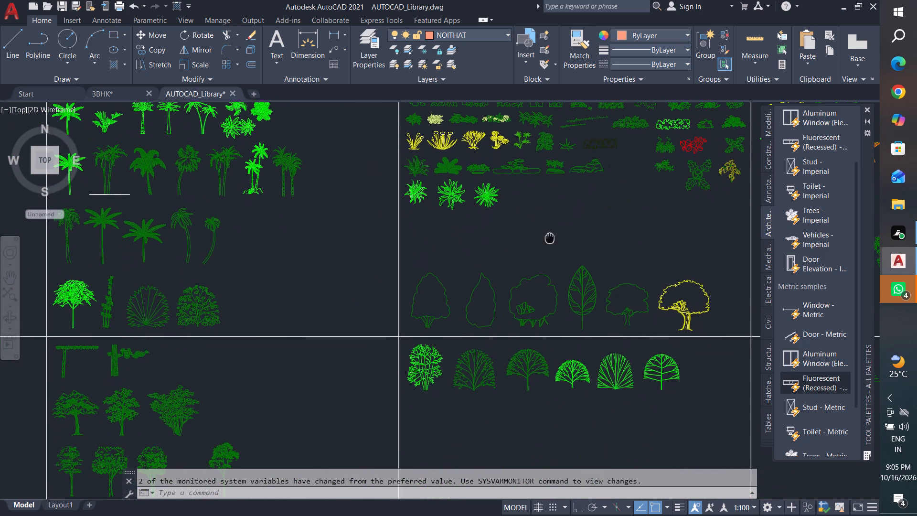
middle_click_drag(550, 238, 543, 460)
middle_click_drag(361, 260, 552, 403)
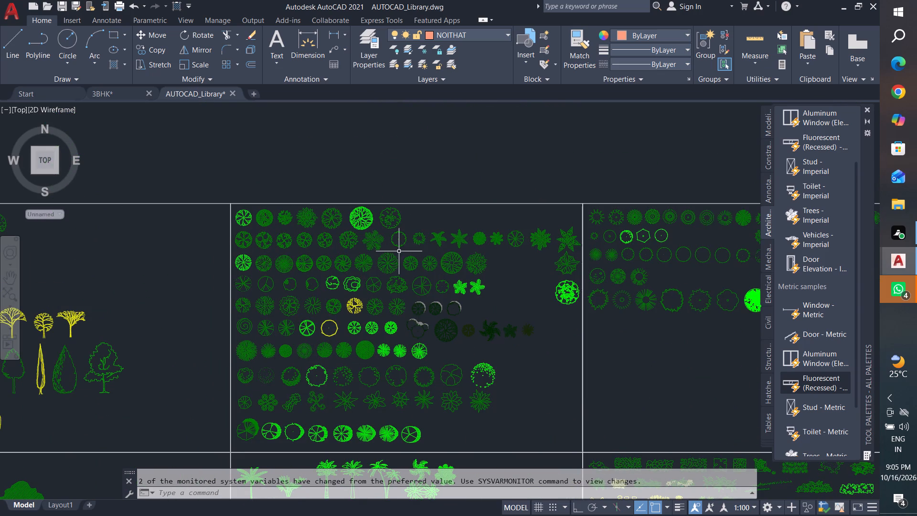
middle_click_drag(297, 378, 189, 369)
middle_click_drag(503, 339, 251, 310)
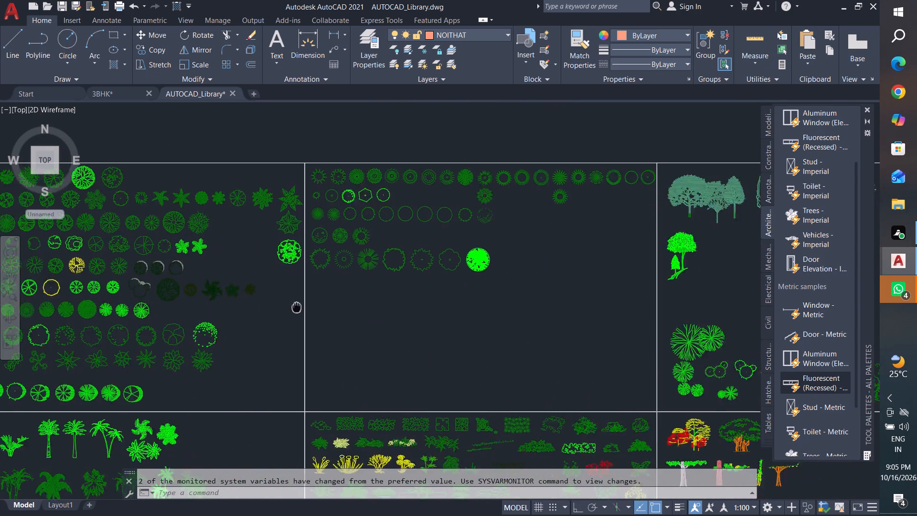
middle_click_drag(251, 310, 183, 329)
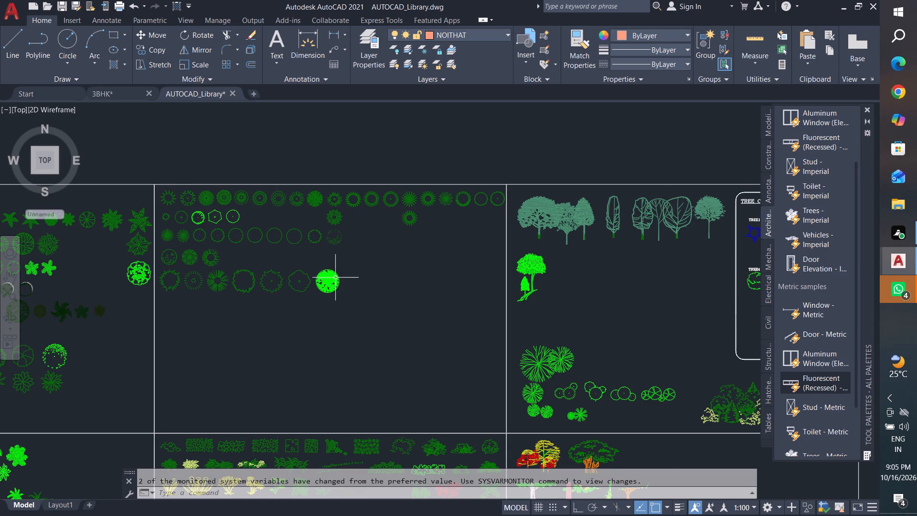
scroll(327, 266, "up", 2)
scroll(327, 266, "down", 1)
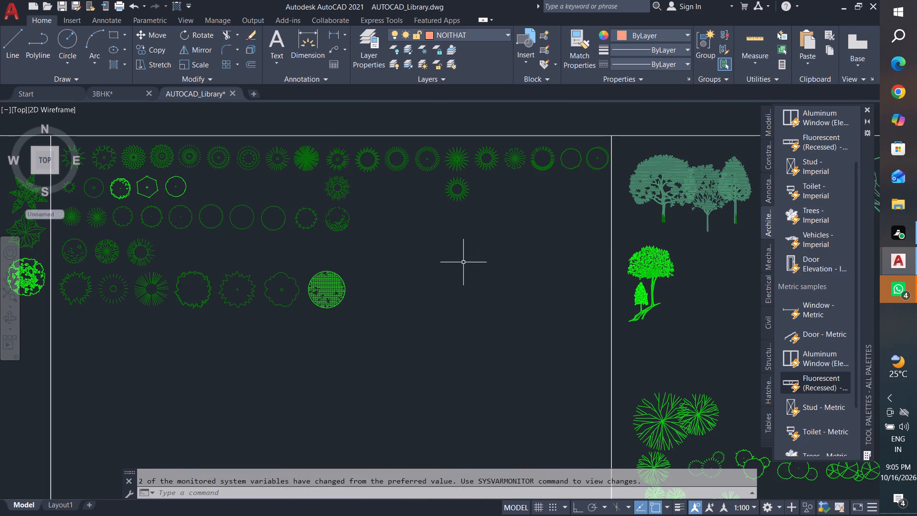
Copy the pointed-leaf plan-view plant symbol located above the bright green round tree, near the second cell's edge in the TREE section.
middle_click_drag(433, 267, 590, 312)
scroll(177, 266, "up", 2)
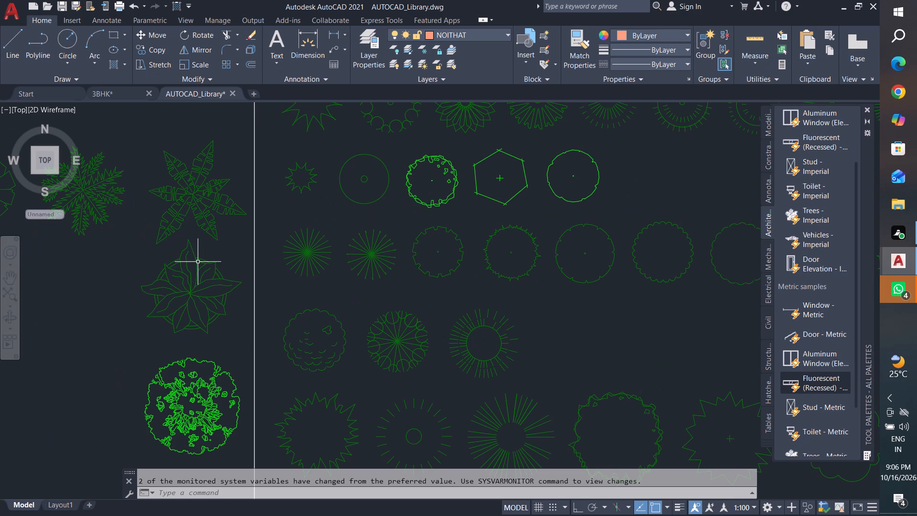
left_click(233, 256)
left_click(151, 333)
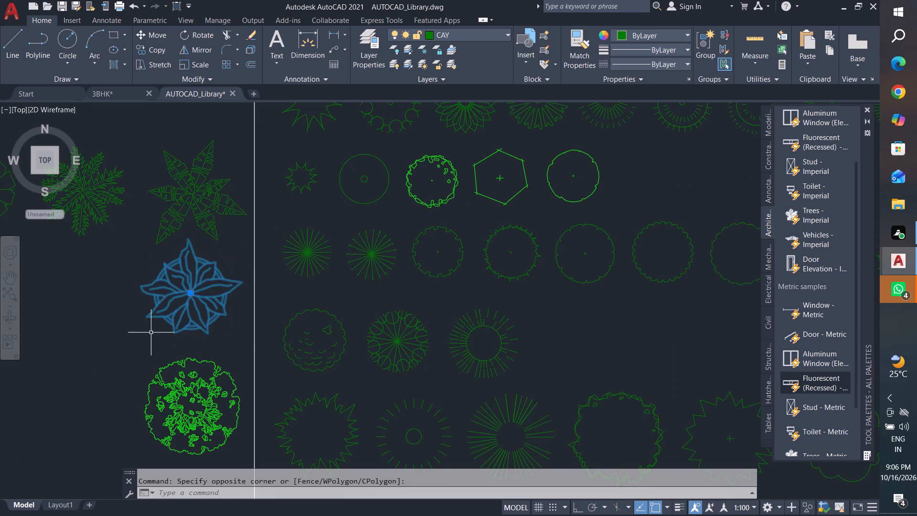
key("ctrl+c")
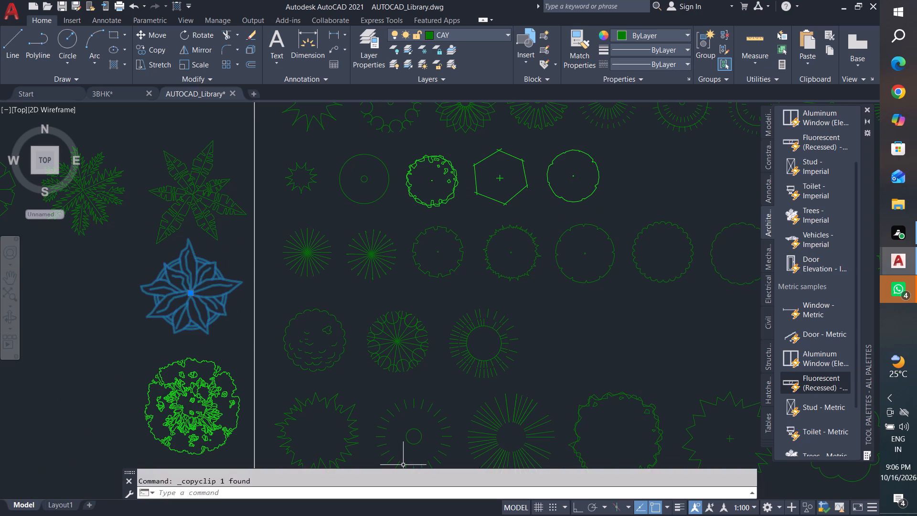
Switch to the 3BHK drawing and paste the copied plant symbol in the empty area beside the floor plan.
left_click(909, 263)
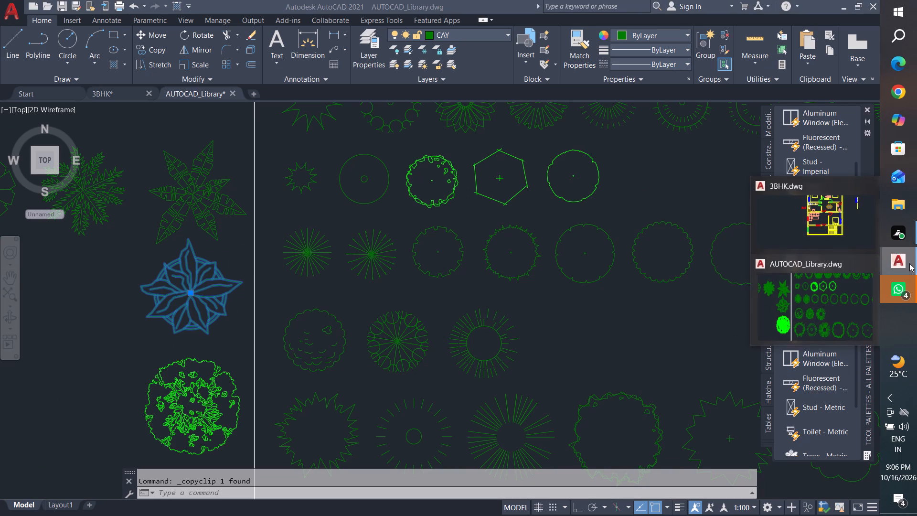
left_click(779, 238)
scroll(305, 353, "down", 2)
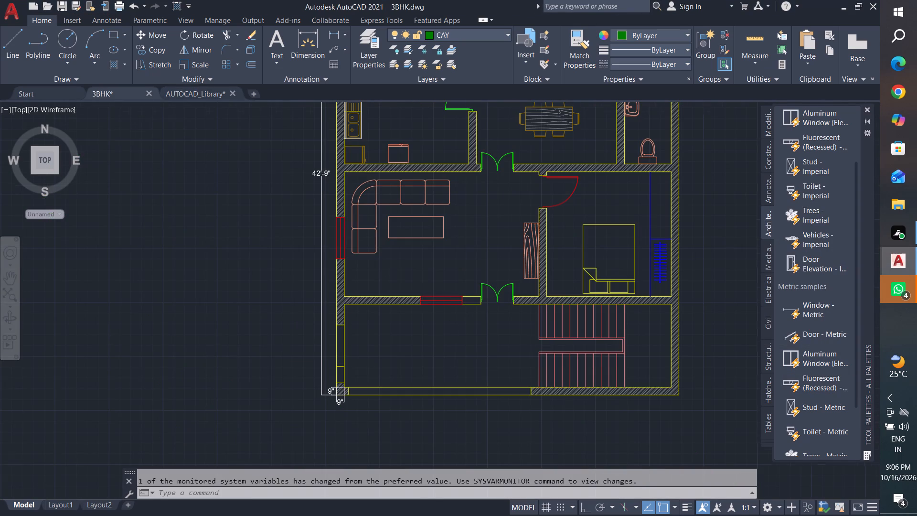
middle_click_drag(610, 290, 364, 285)
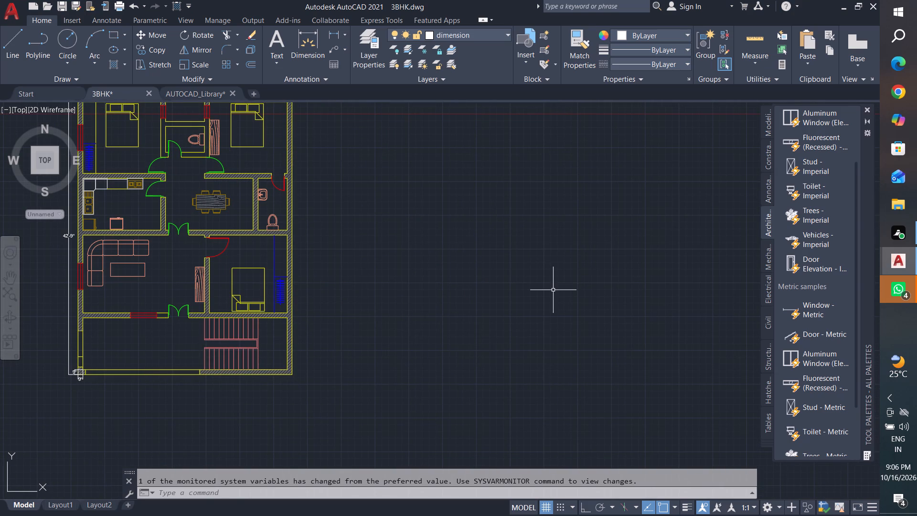
key("ctrl+v")
scroll(505, 383, "down", 5)
scroll(548, 376, "up", 2)
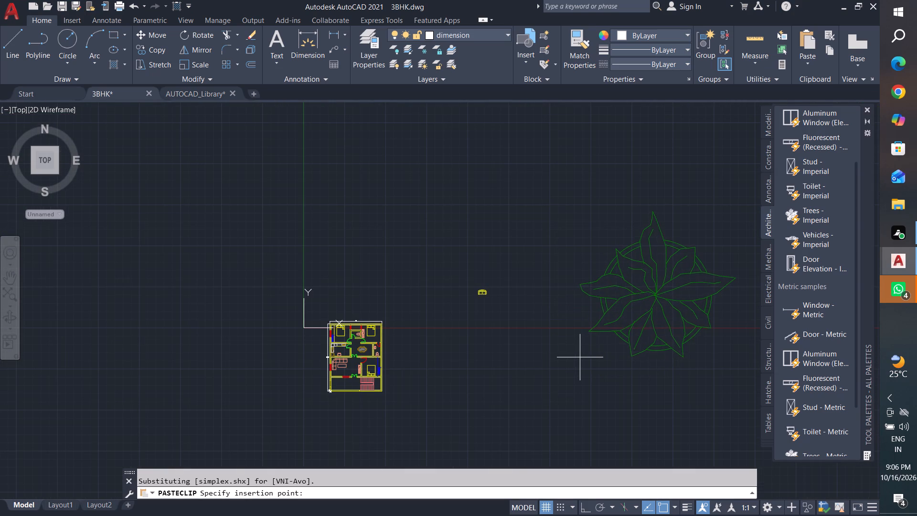
left_click(580, 357)
key("Escape")
key("Escape")
key("Escape")
key("Escape")
Scale the pasted plant symbol down about its centre to slightly larger than the loose yellow seat symbol.
left_click(754, 205)
left_click(558, 383)
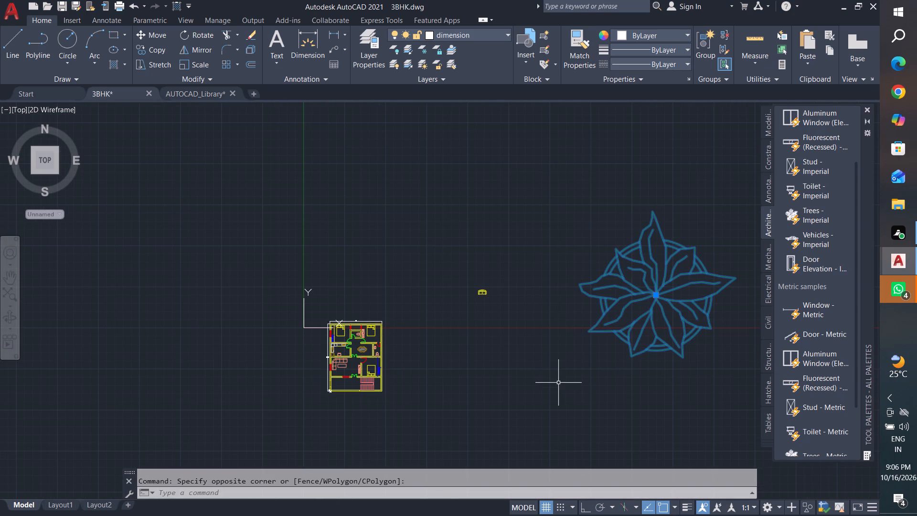
type("sc")
key("Return")
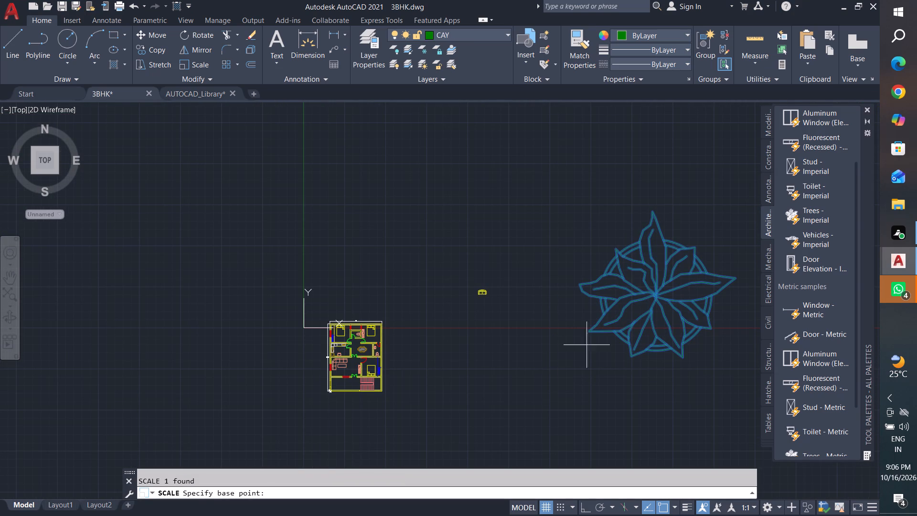
left_click(657, 294)
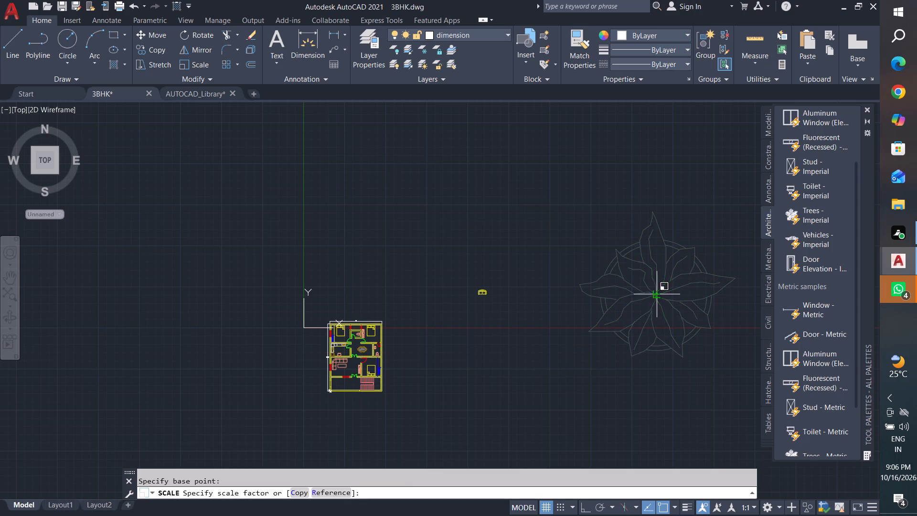
scroll(675, 306, "up", 2)
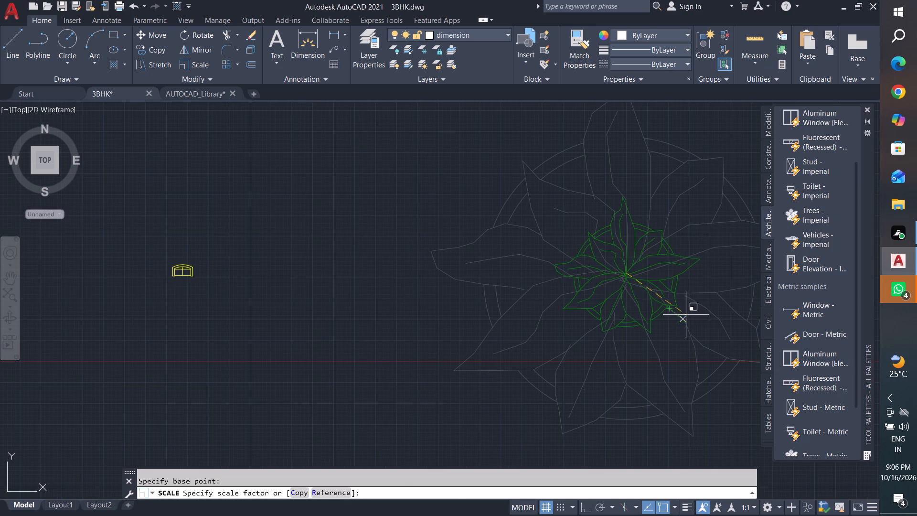
scroll(635, 290, "down", 2)
scroll(635, 290, "up", 1)
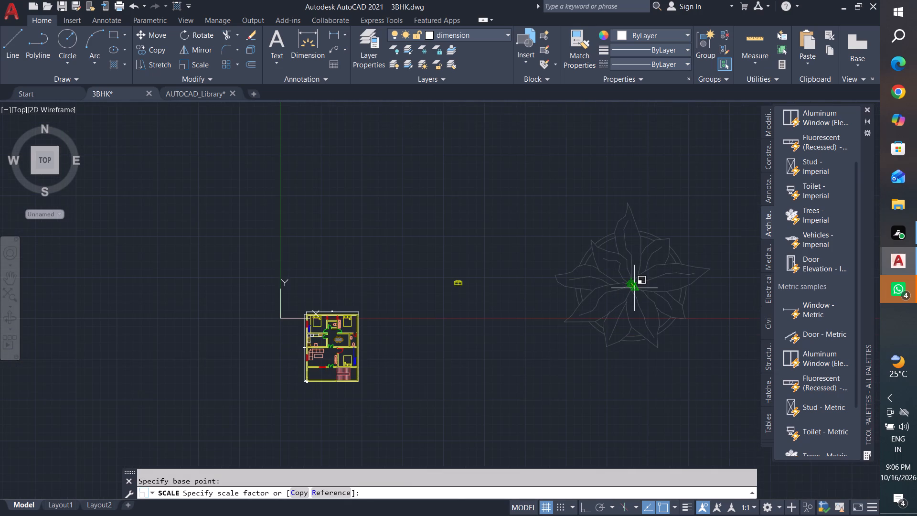
scroll(635, 290, "up", 1)
left_click(635, 290)
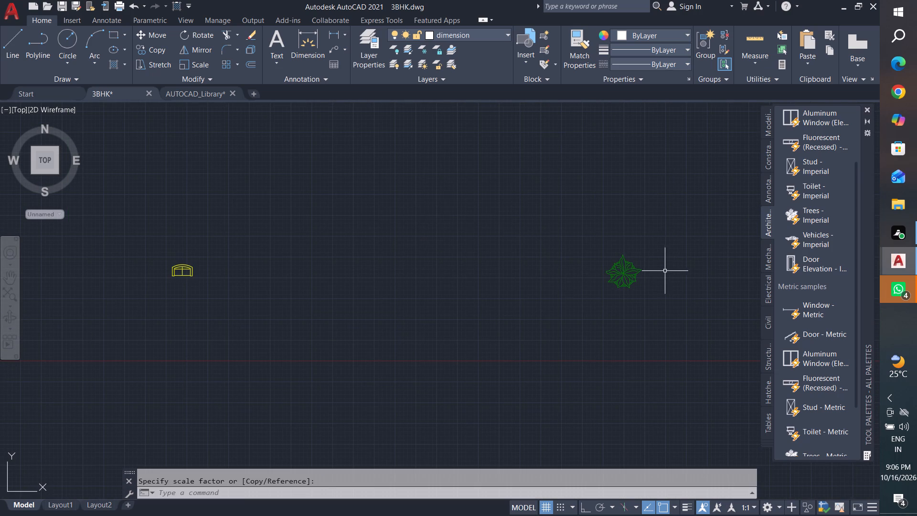
key("Escape")
key("Escape")
key("Escape")
Move the plant symbol by its centre to the empty area just beside the floor plan, level with the dining area.
left_click(662, 242)
left_click(577, 320)
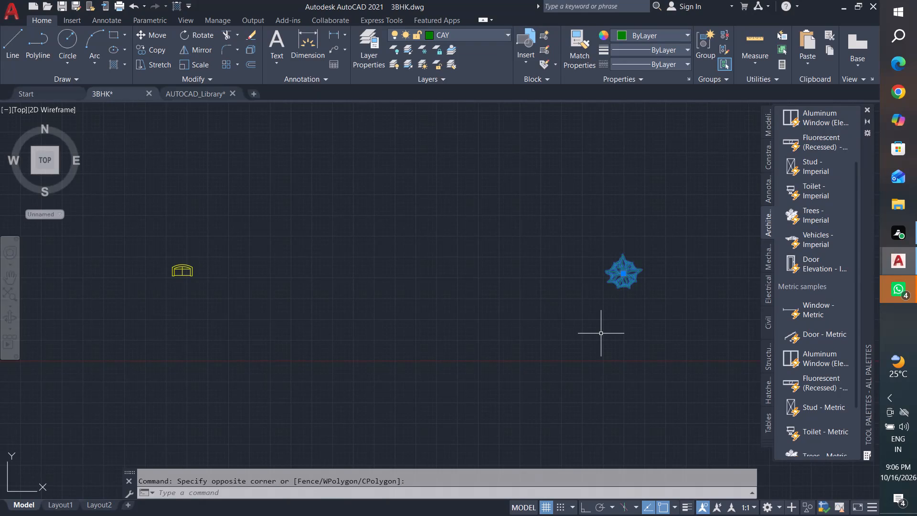
key("m")
key("Return")
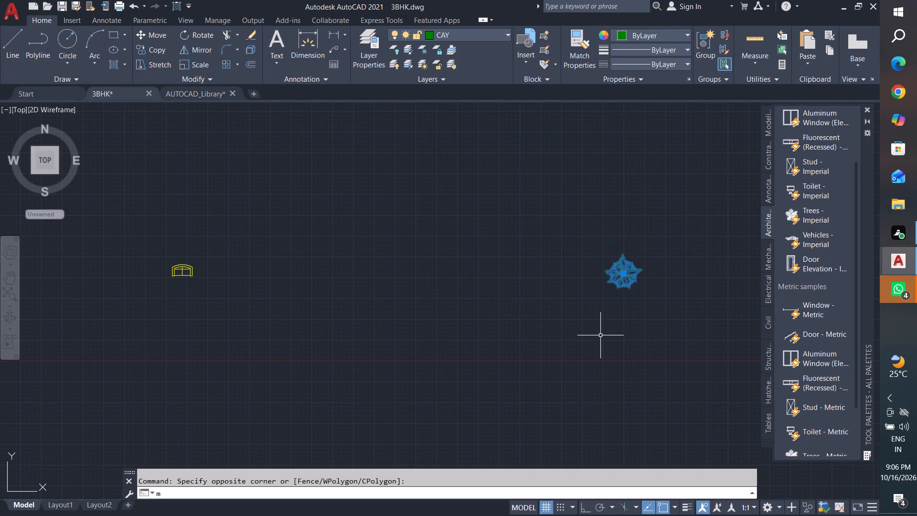
left_click(625, 273)
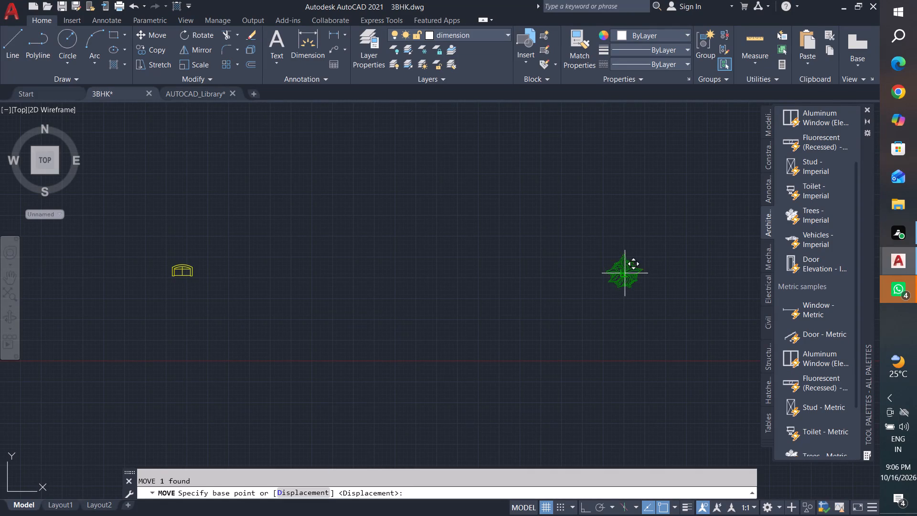
scroll(684, 302, "down", 3)
scroll(488, 342, "up", 4)
scroll(511, 298, "up", 4)
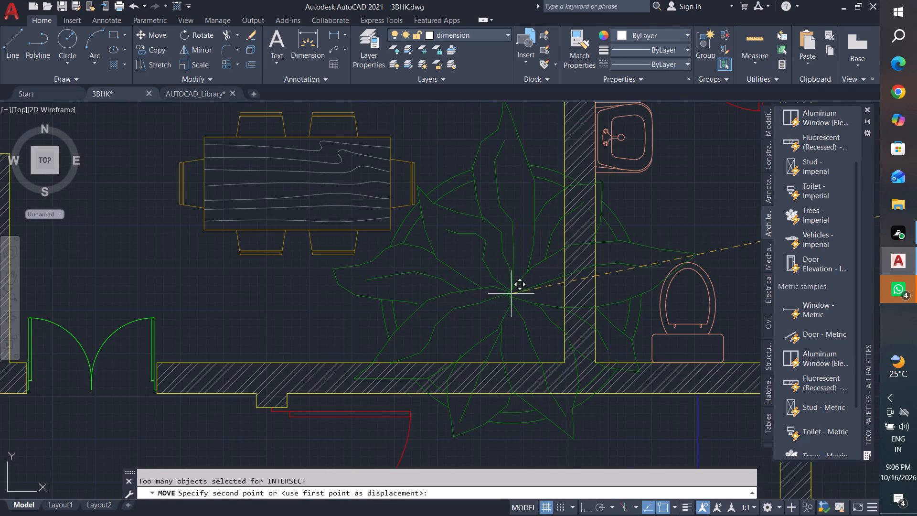
scroll(426, 301, "down", 4)
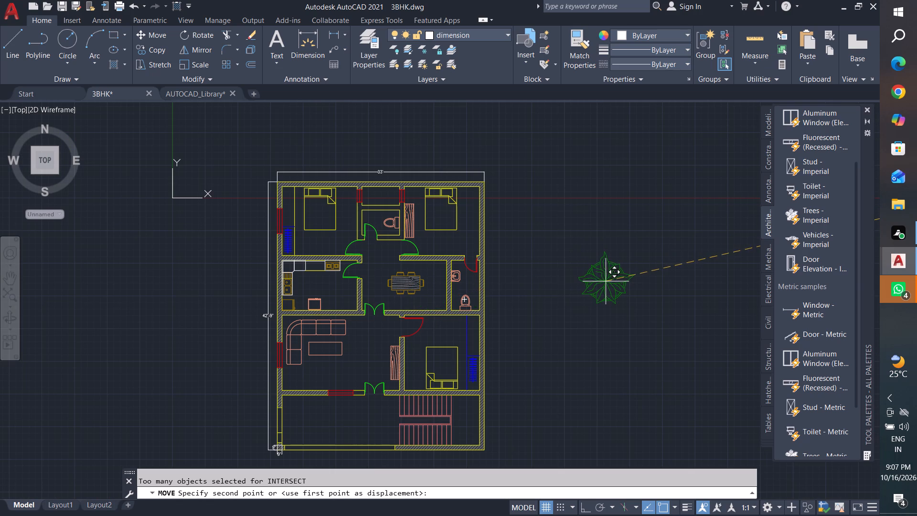
left_click(606, 281)
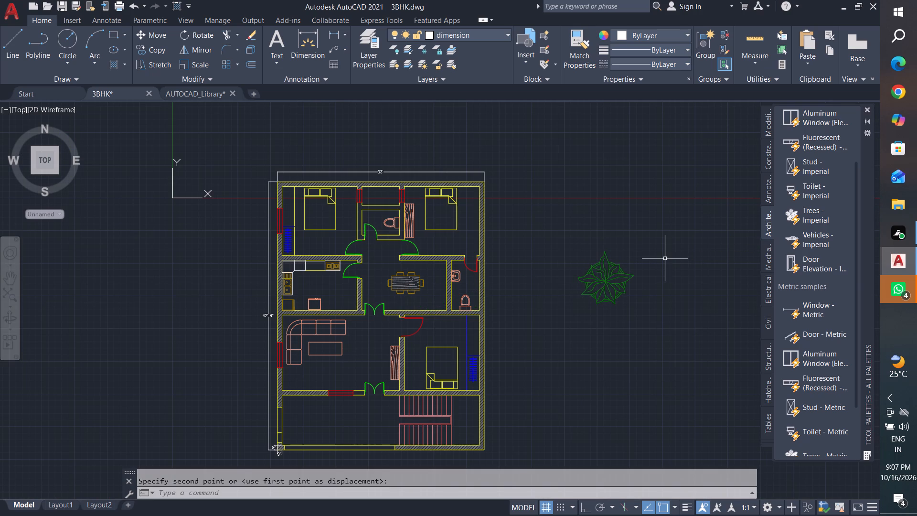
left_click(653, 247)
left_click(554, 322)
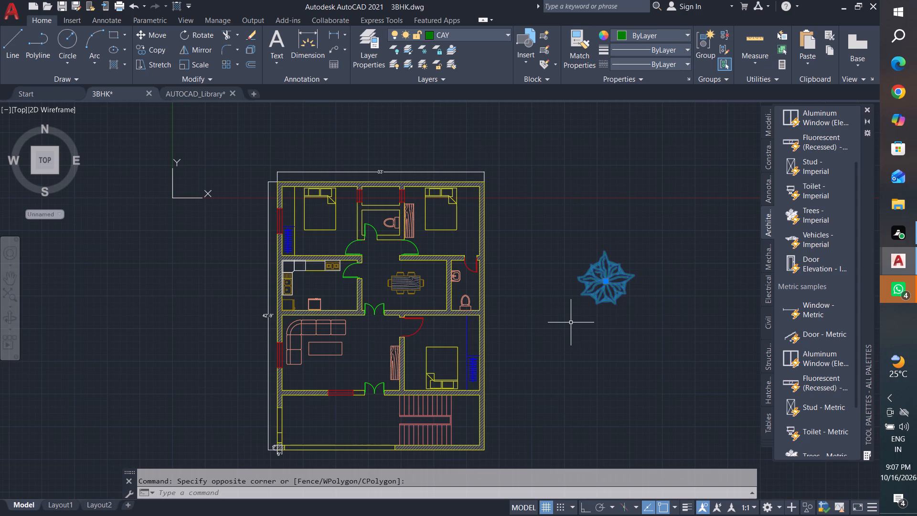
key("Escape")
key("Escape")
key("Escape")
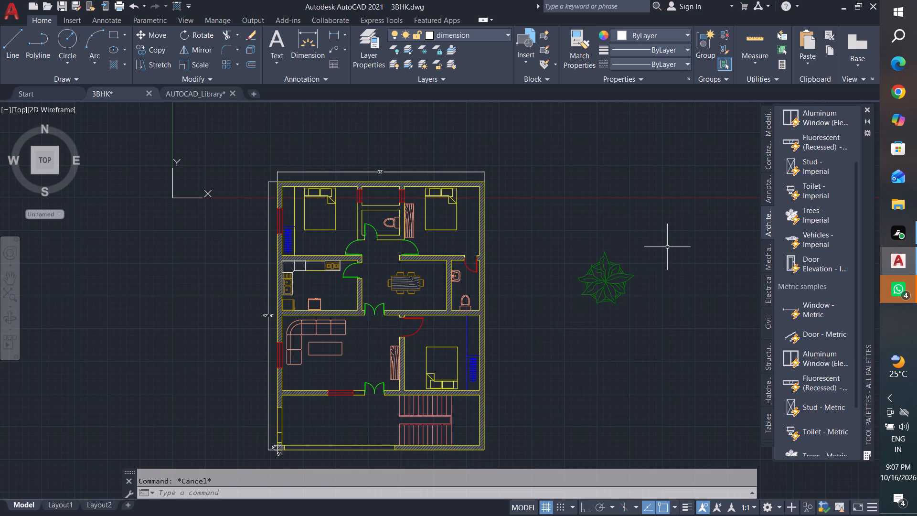
Scale the plant symbol down about its centre to about the overall width of the dining table with its chairs.
left_click(662, 242)
left_click(558, 331)
type("sc")
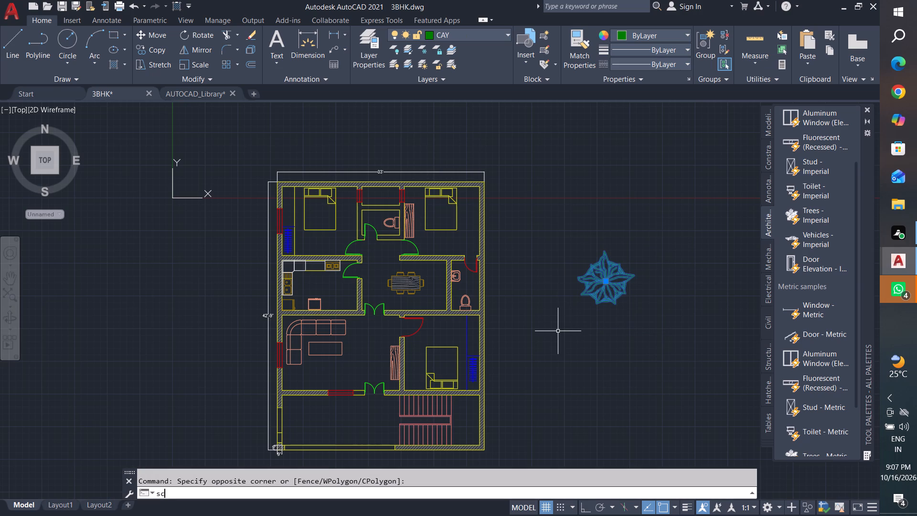
key("Return")
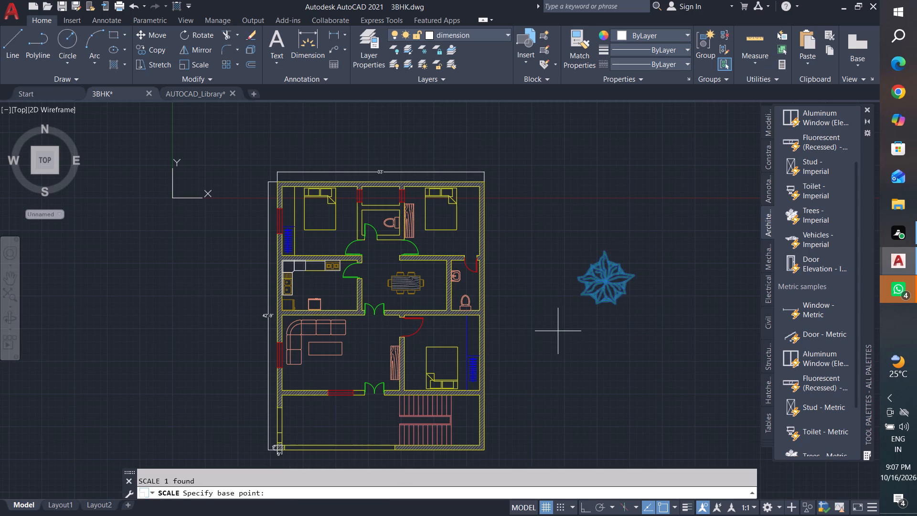
left_click(606, 279)
scroll(626, 290, "up", 2)
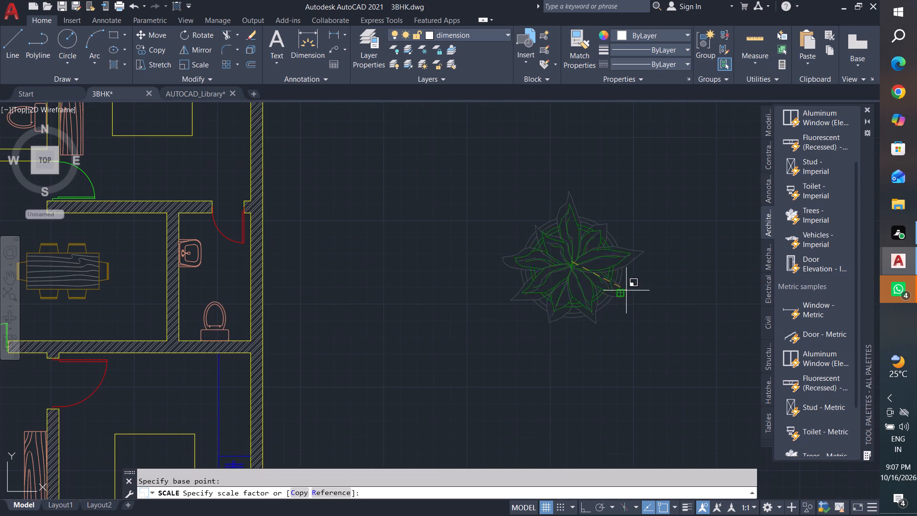
left_click(609, 288)
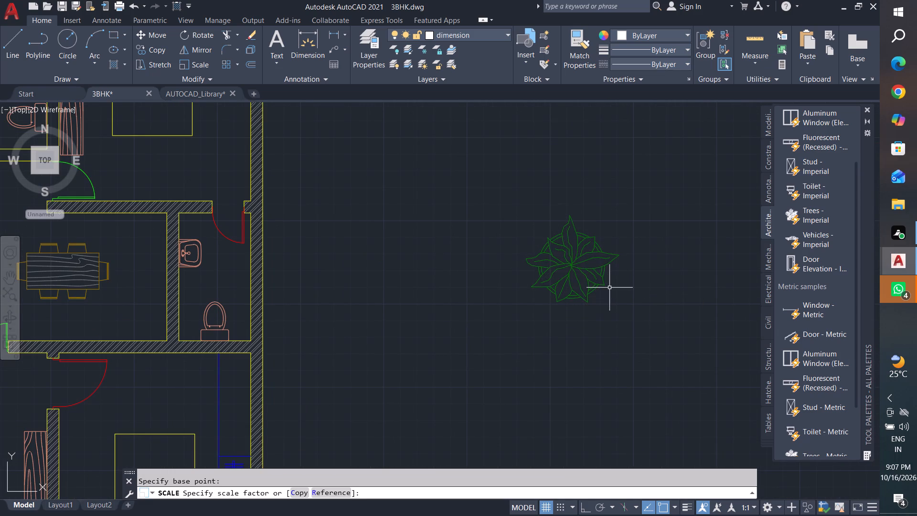
key("Escape")
key("Escape")
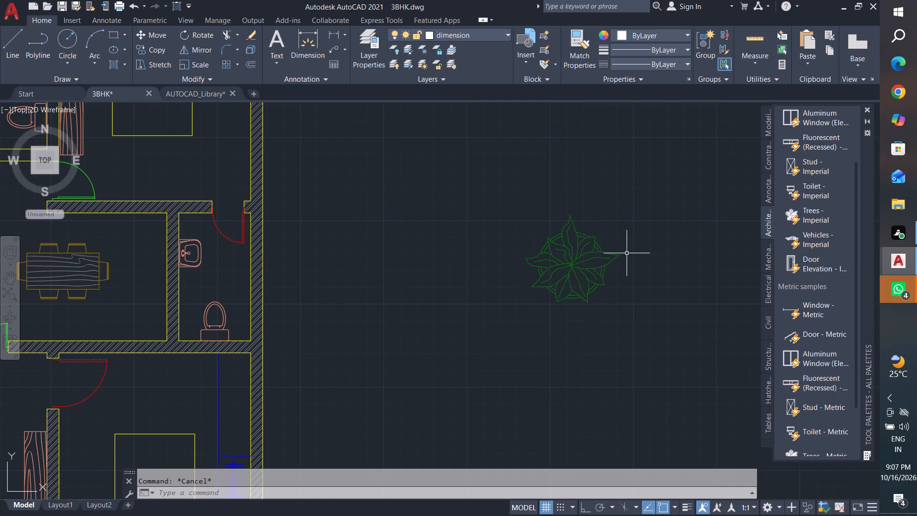
key("Escape")
key("Escape")
key("Escape")
key("Escape")
key("Escape")
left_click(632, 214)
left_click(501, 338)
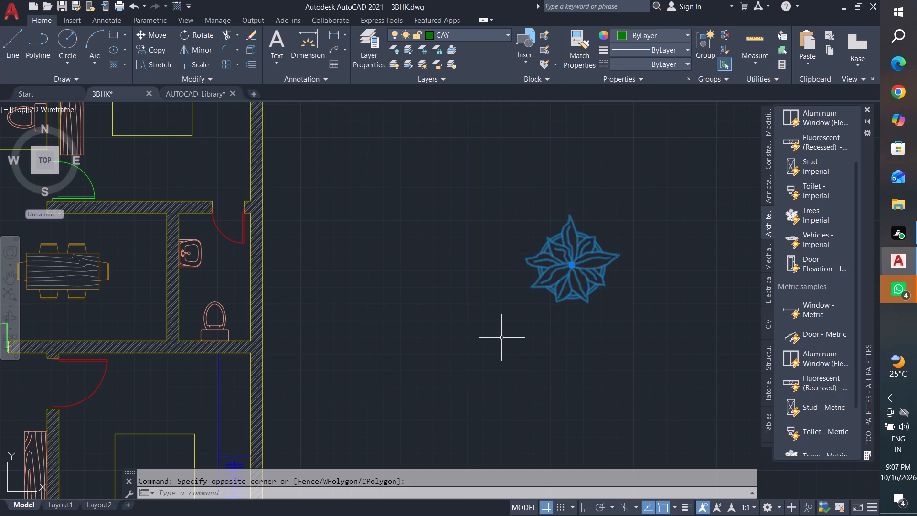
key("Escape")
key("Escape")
Scale the plant symbol down again about its centre to about half its size.
left_click(660, 211)
left_click(472, 330)
type("sc")
key("Return")
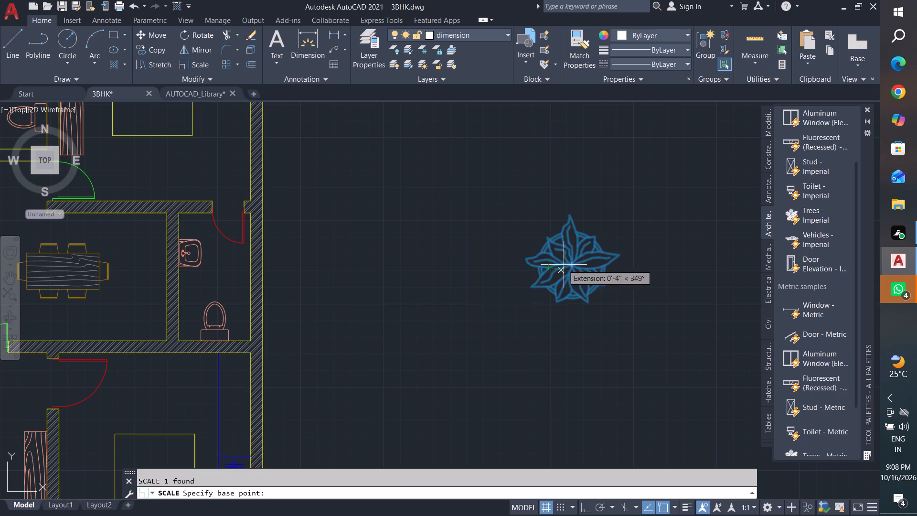
left_click(573, 265)
scroll(580, 273, "up", 2)
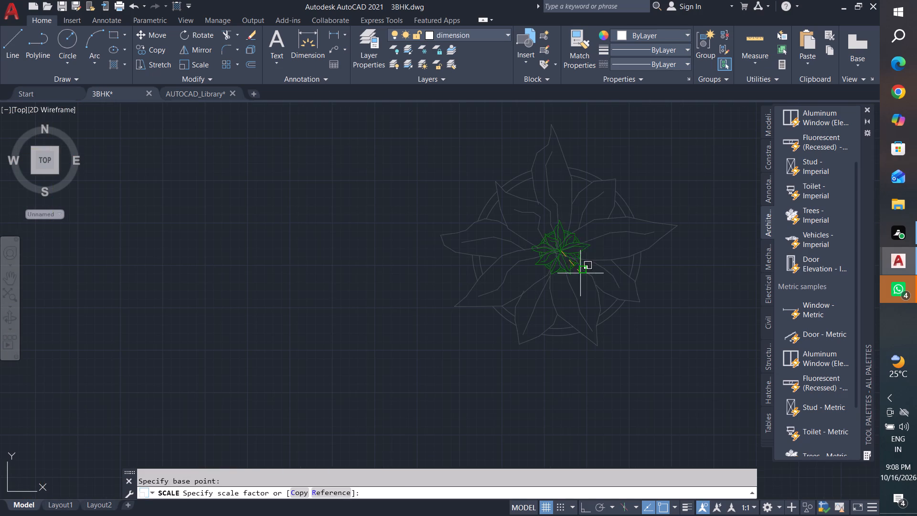
left_click(607, 290)
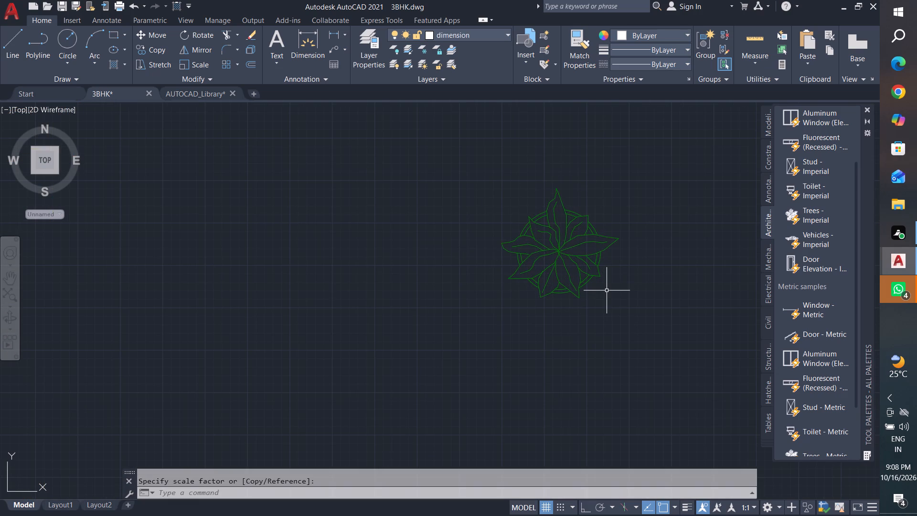
key("Escape")
key("Escape")
key("Escape")
key("Escape")
Move the plant symbol by its centre into the dining area's corner, below the table and beside the toilet wall.
left_click(672, 171)
left_click_drag(490, 322, 480, 330)
key("m")
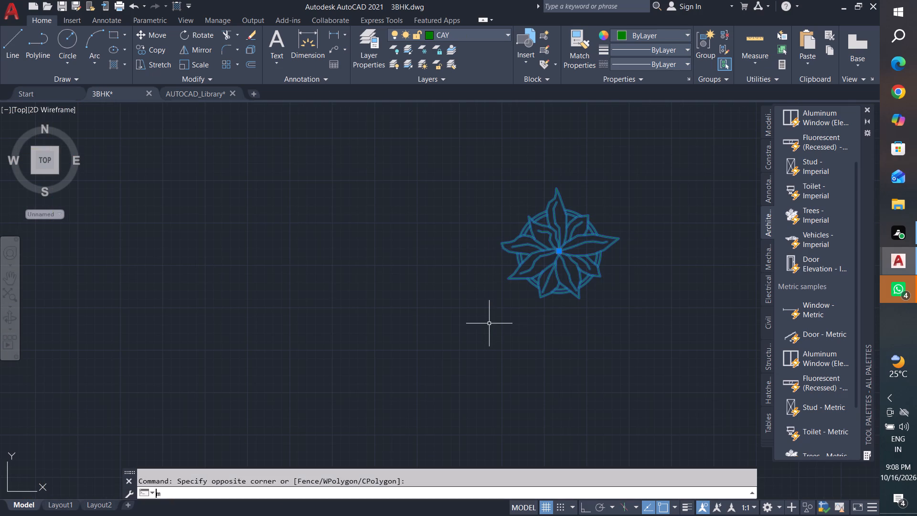
key("Return")
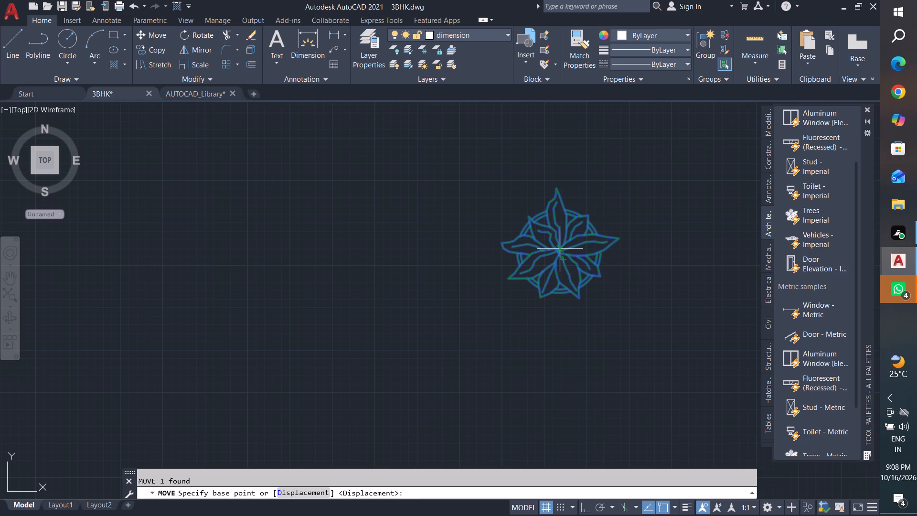
left_click(561, 252)
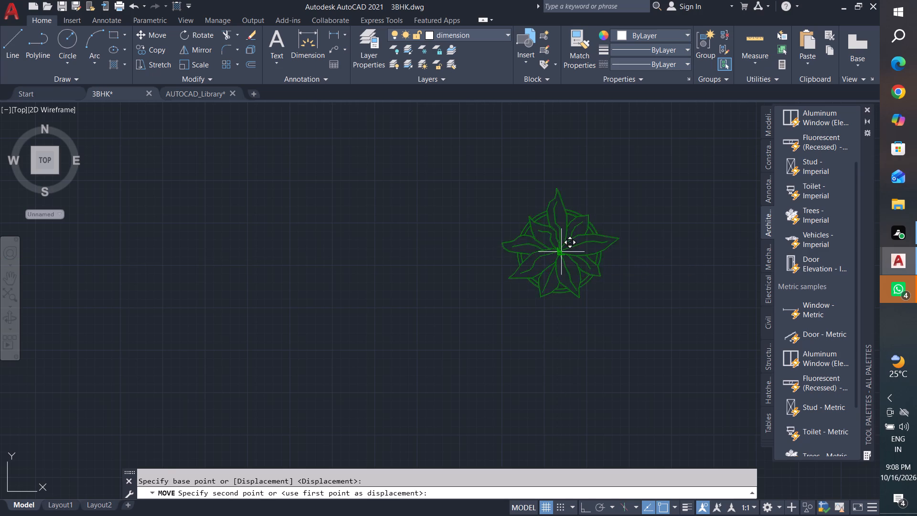
scroll(664, 274, "down", 5)
scroll(512, 304, "up", 3)
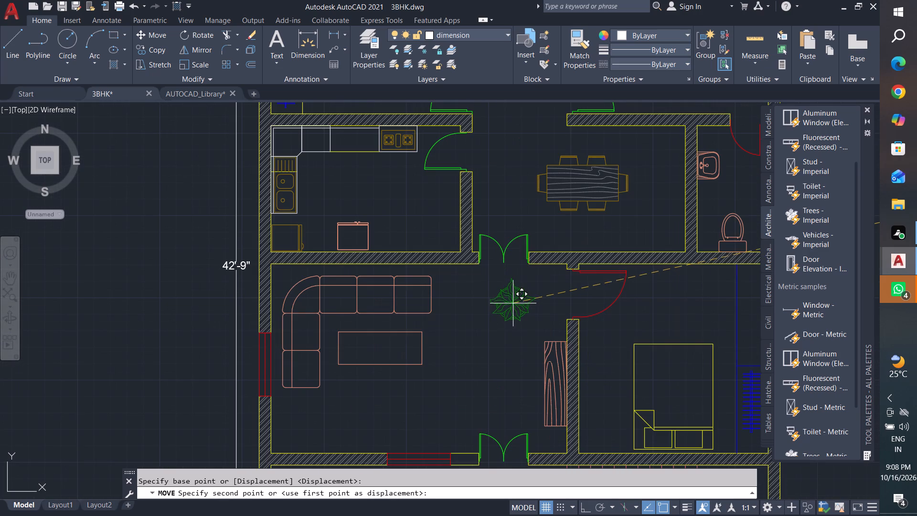
scroll(661, 225, "up", 2)
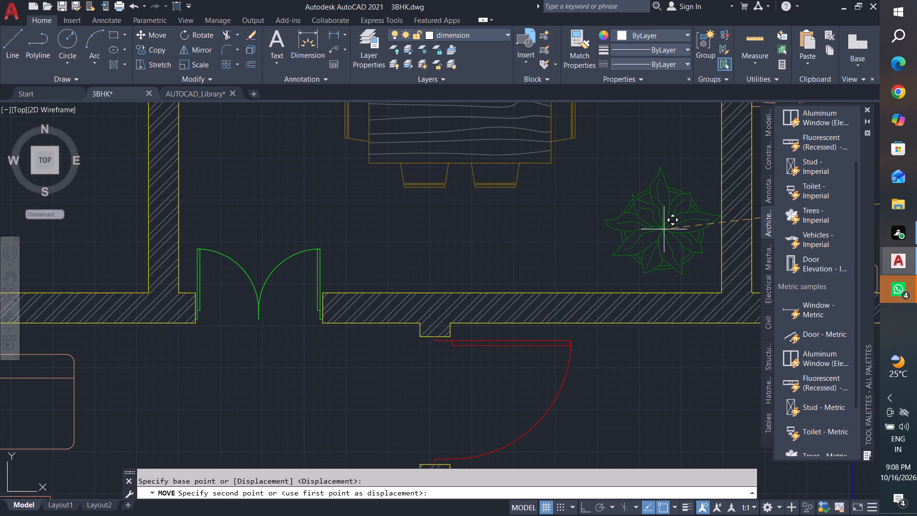
left_click(664, 229)
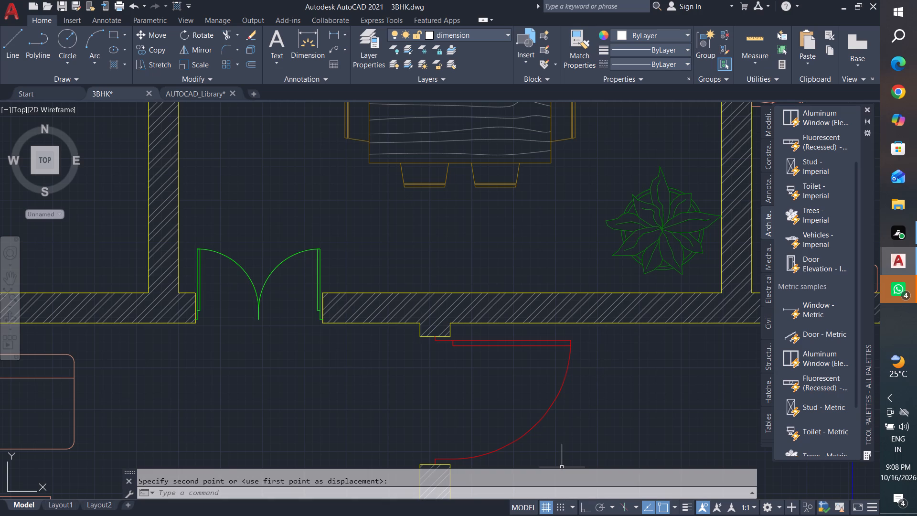
Copy the dining-area plant symbol, using its centre as the base point, towards the front area beside the staircase.
scroll(527, 318, "down", 2)
middle_click_drag(531, 318, 574, 224)
key("Escape")
key("Escape")
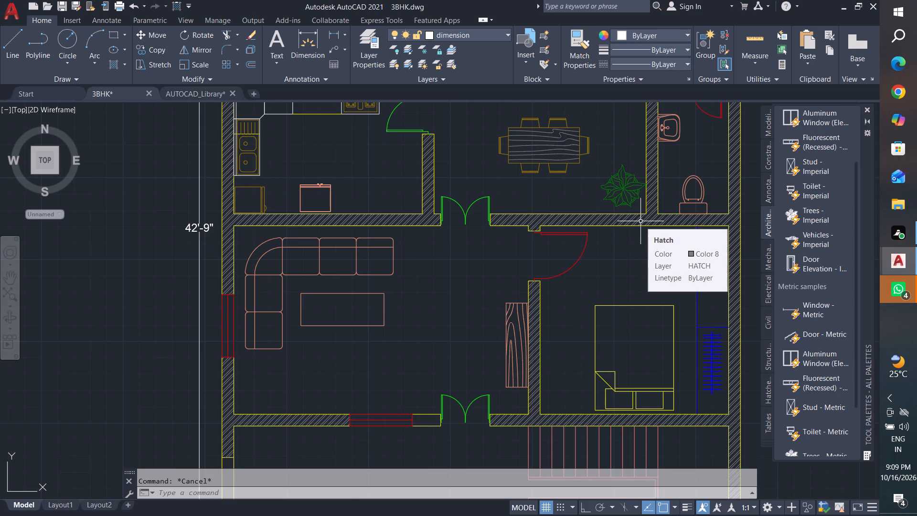
scroll(624, 167, "up", 1)
left_click(652, 165)
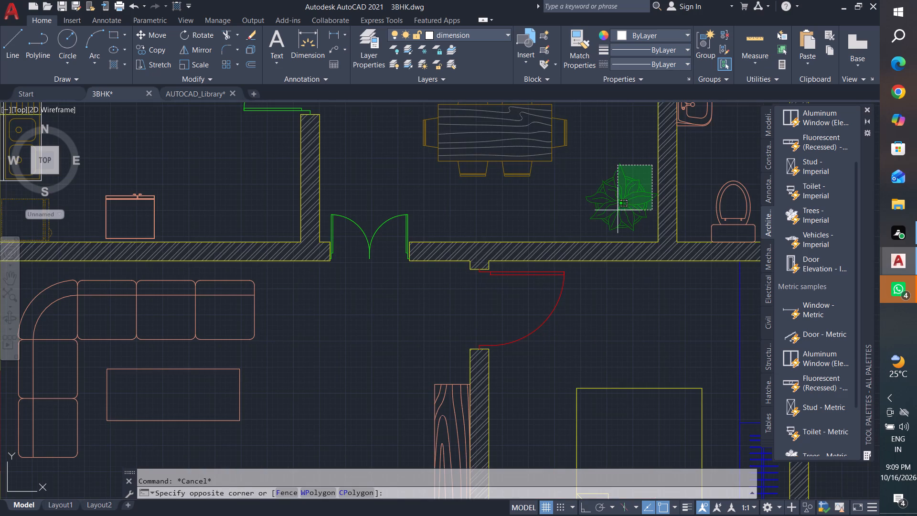
left_click(576, 226)
type("co")
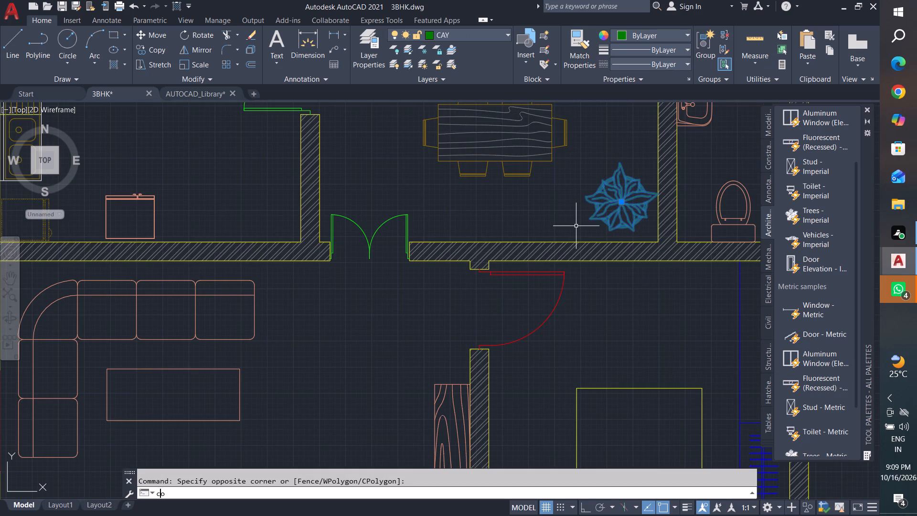
key("Return")
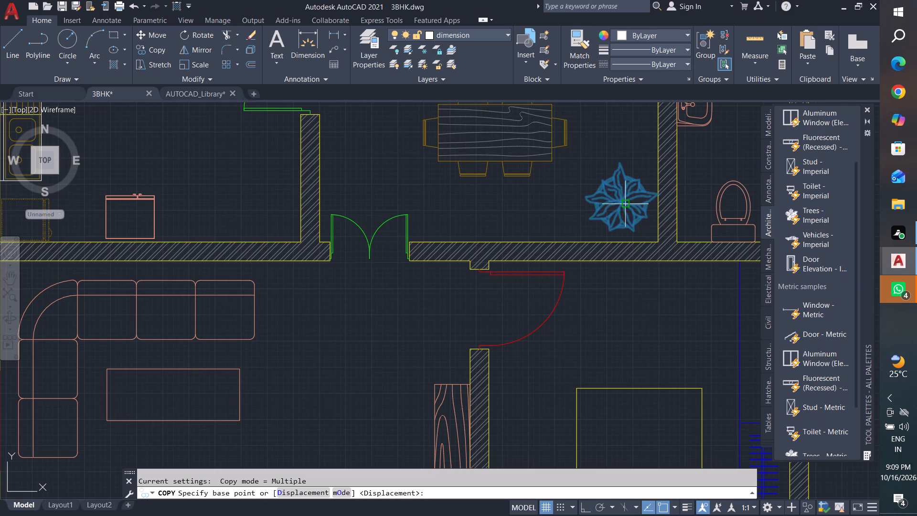
left_click(621, 203)
scroll(639, 150, "down", 3)
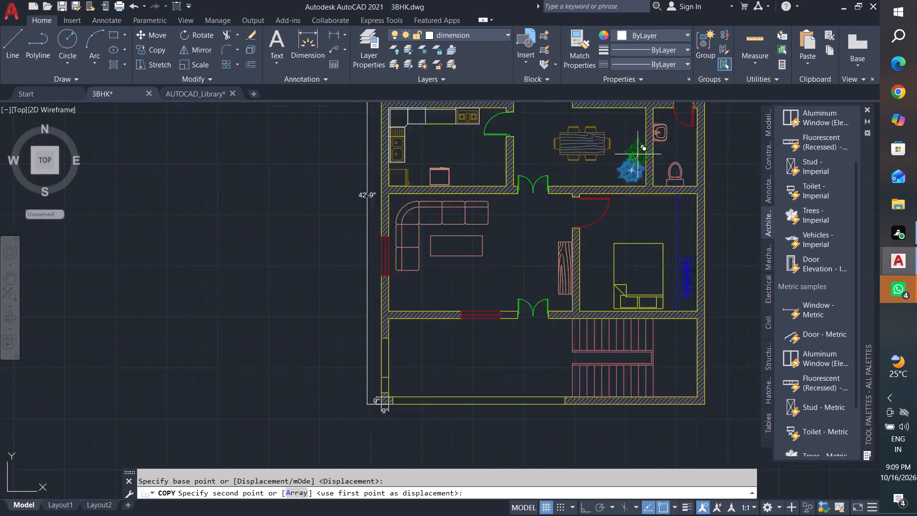
scroll(637, 155, "down", 1)
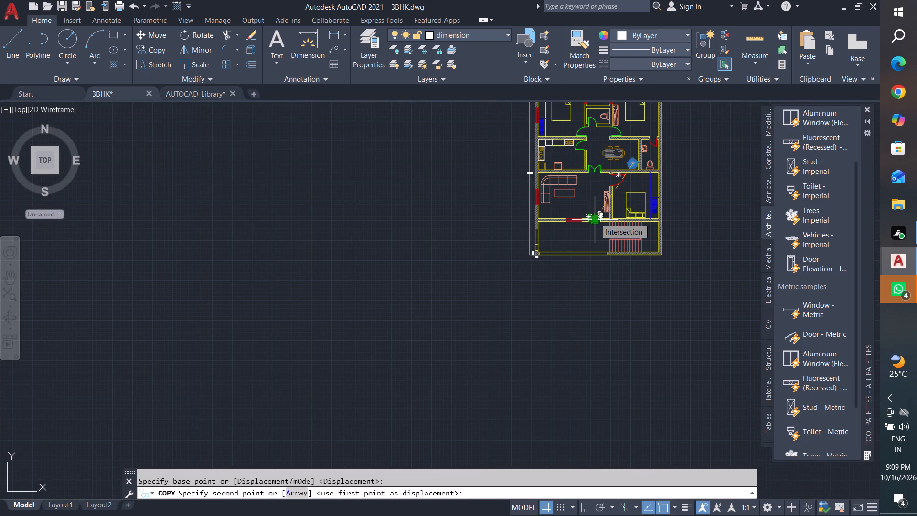
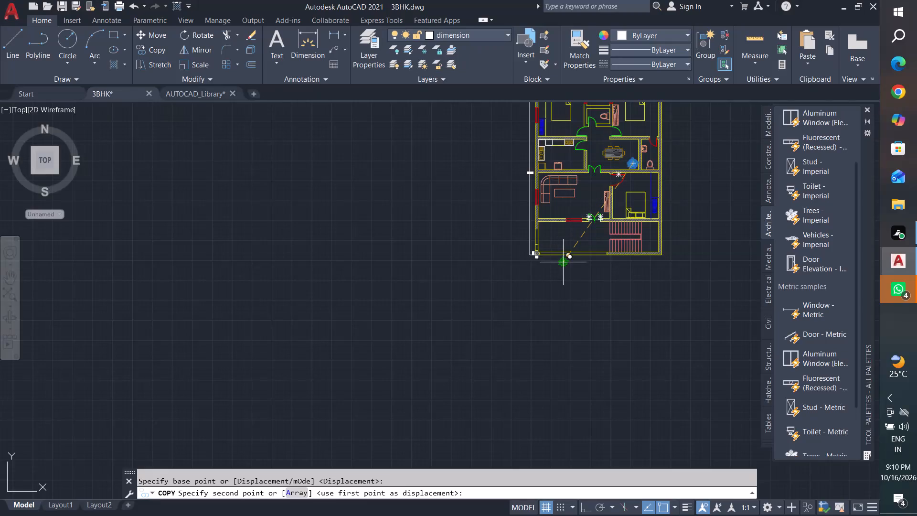
Place copies of the plant in the front porch, at the lower-left wall corner and beside the lower stair flight.
scroll(558, 261, "up", 3)
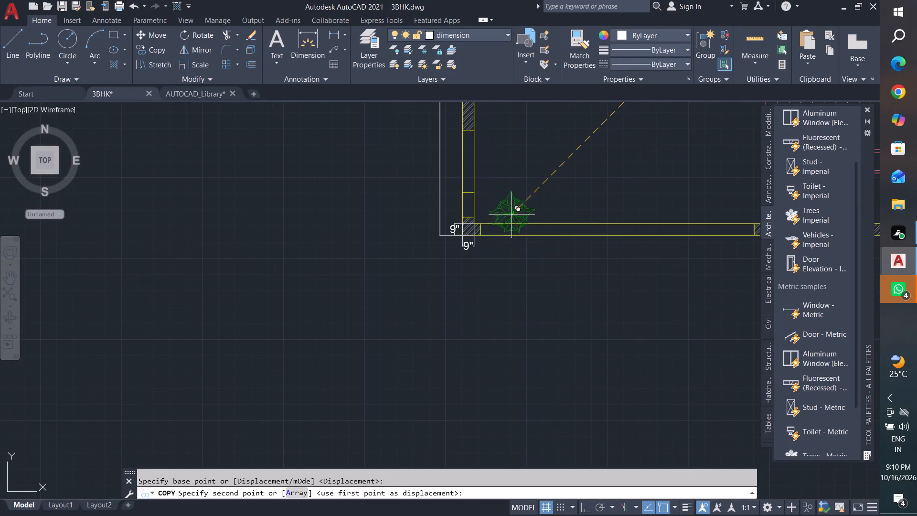
left_click(500, 200)
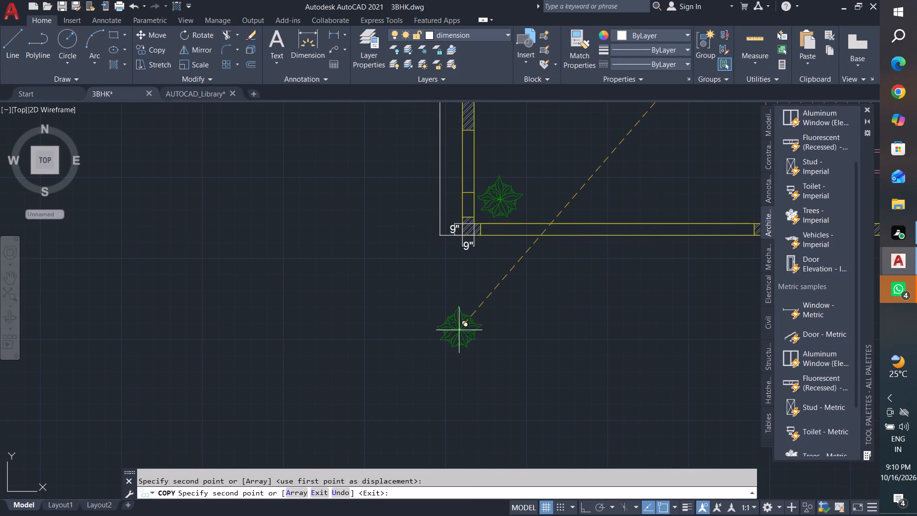
scroll(459, 330, "down", 2)
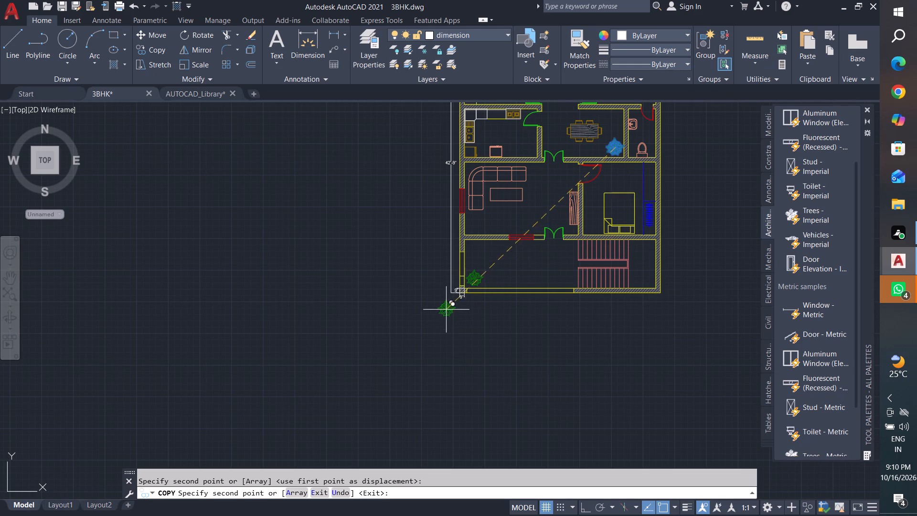
scroll(574, 277, "up", 2)
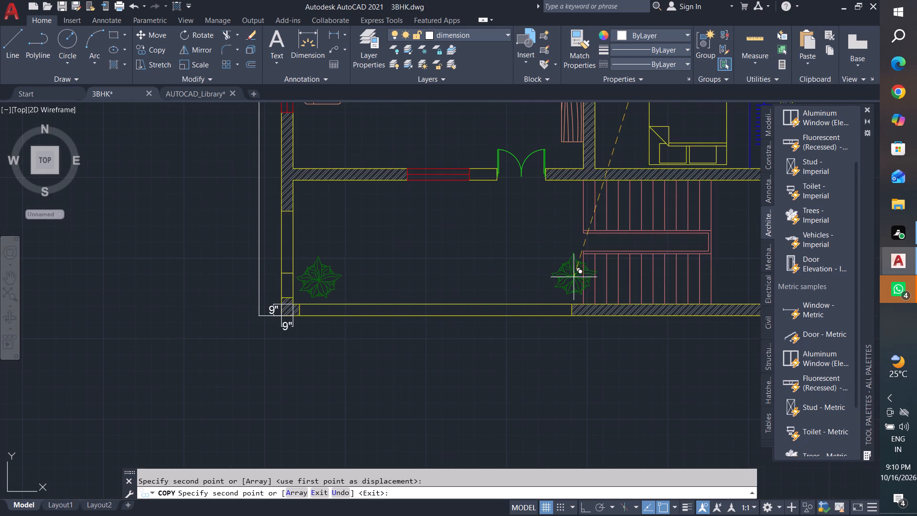
left_click(560, 281)
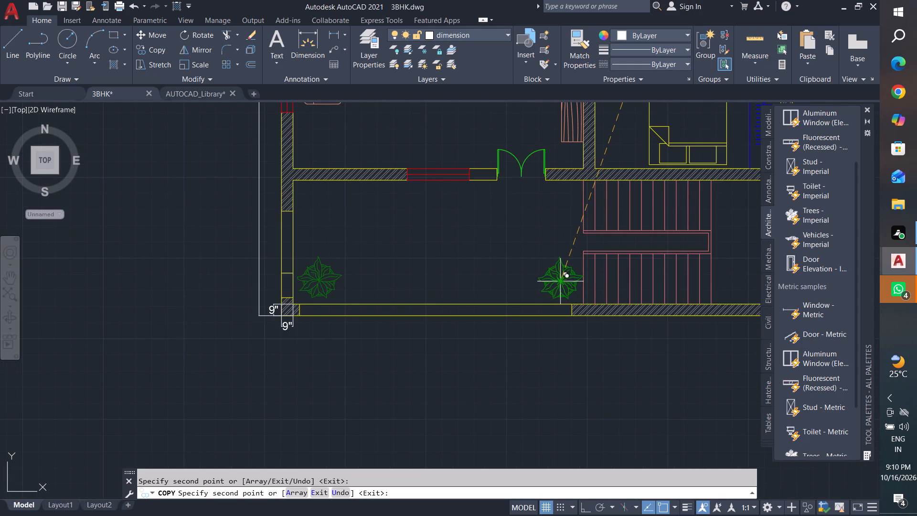
Place another copy of the plant in the living room, just above the wooden cabinet, and finish copying.
scroll(560, 281, "down", 4)
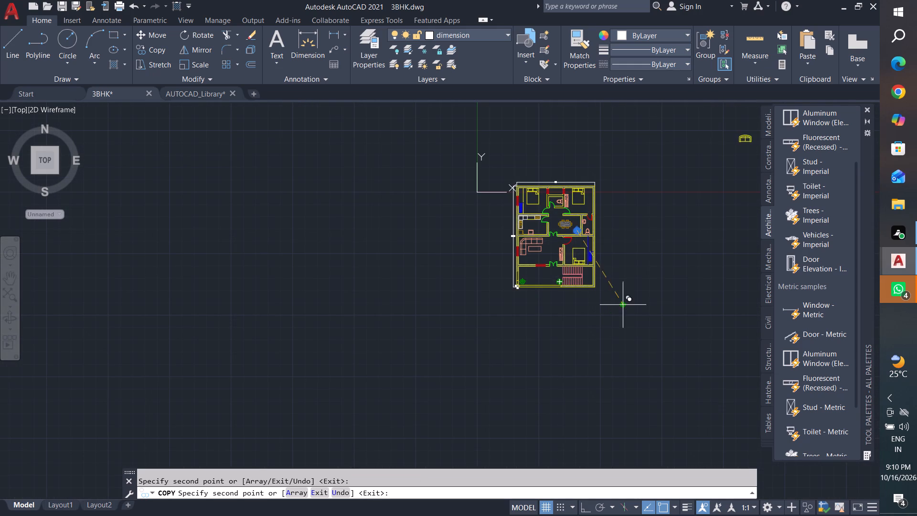
scroll(610, 256, "up", 2)
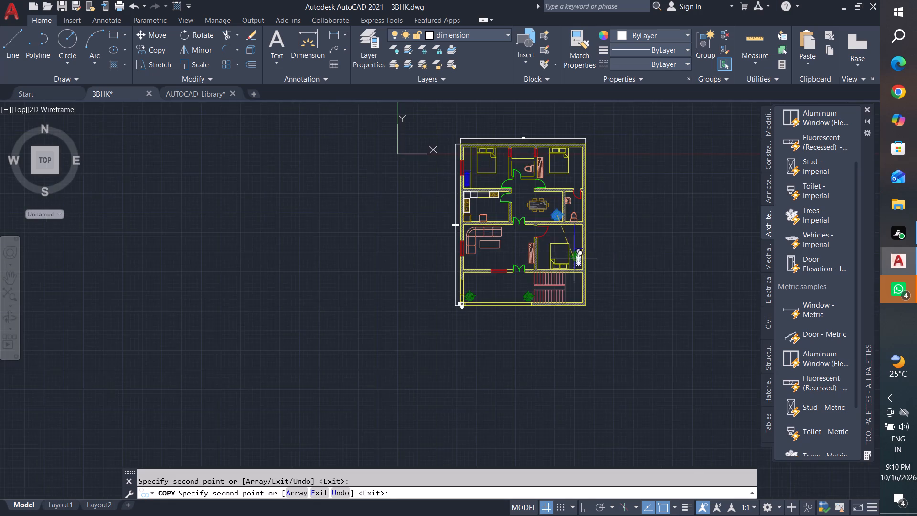
scroll(570, 260, "up", 2)
scroll(439, 274, "up", 4)
scroll(491, 279, "down", 3)
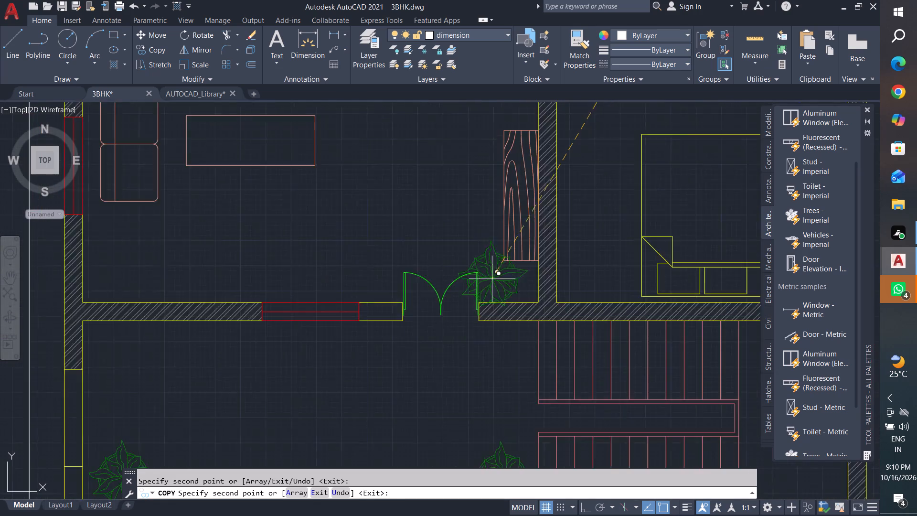
scroll(492, 279, "down", 1)
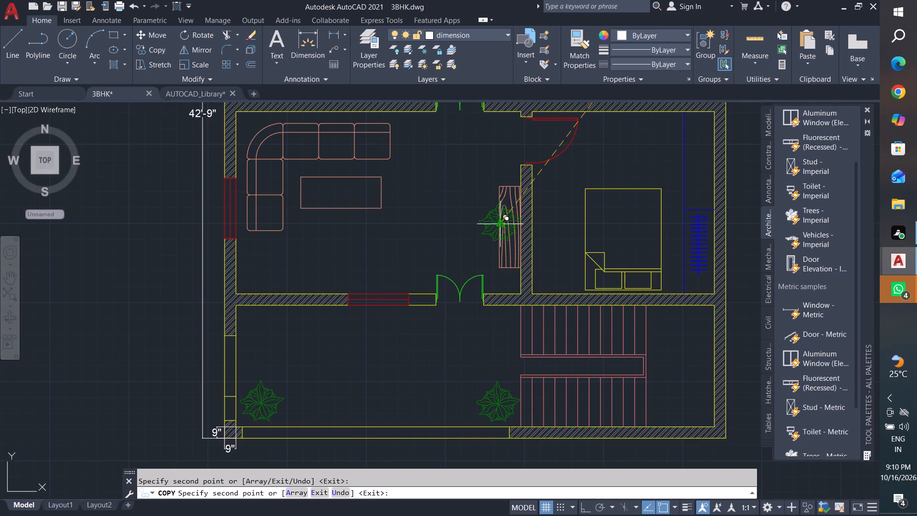
scroll(498, 193, "up", 3)
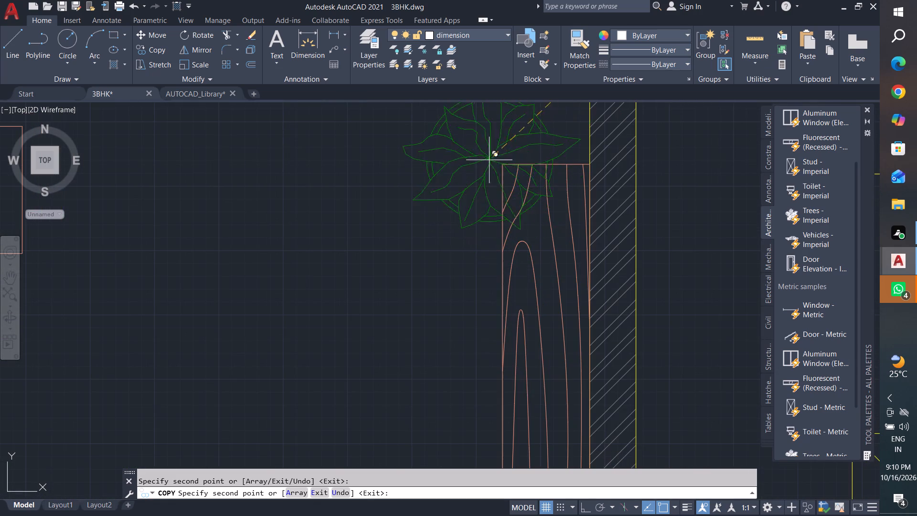
scroll(472, 205, "down", 2)
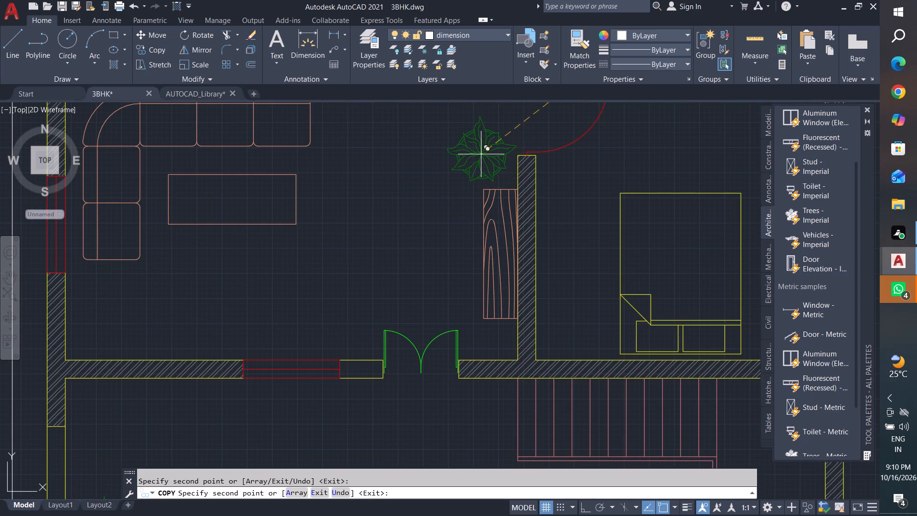
left_click(481, 154)
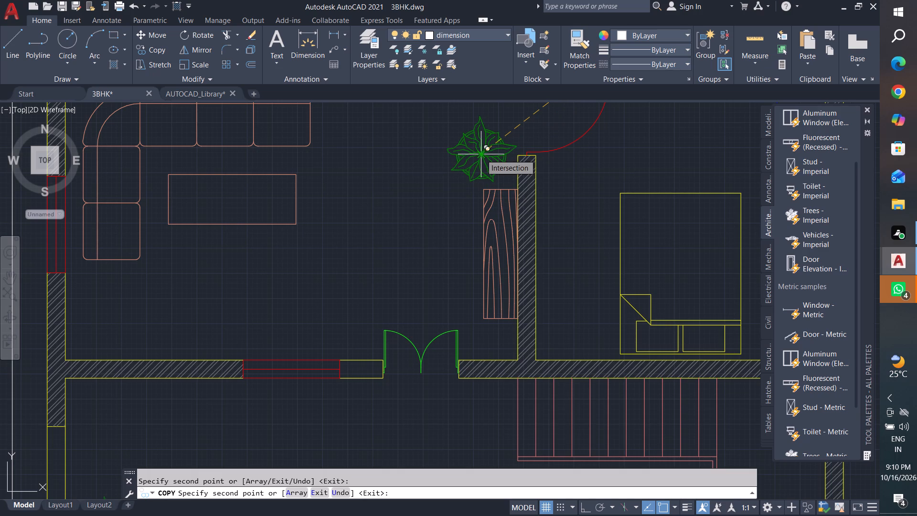
key("Escape")
key("Escape")
key("Escape")
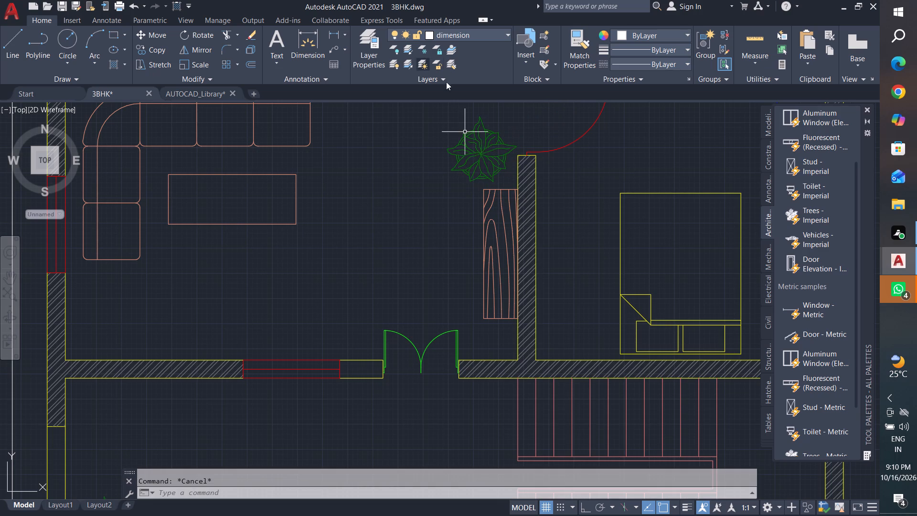
key("Escape")
key("Escape")
key("Escape")
Scale down the living room plant about its centre so it is slightly smaller.
left_click(514, 124)
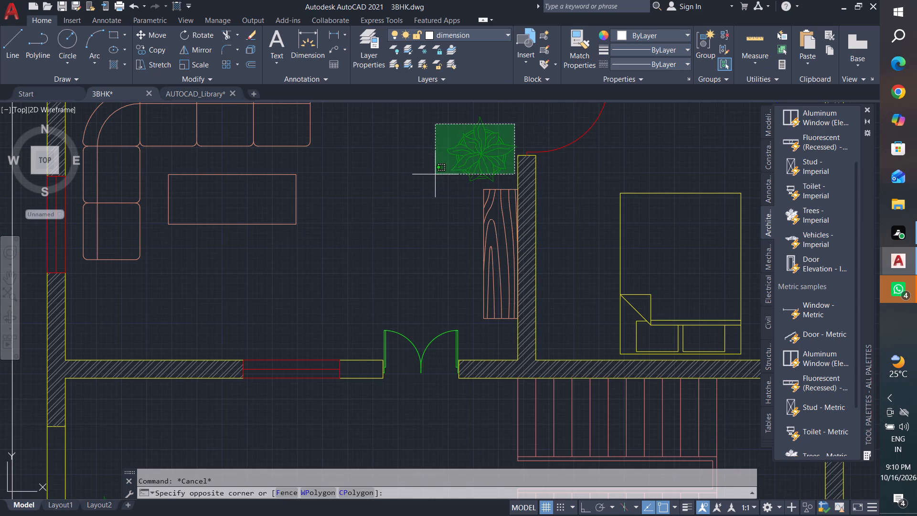
left_click(435, 172)
type("sc")
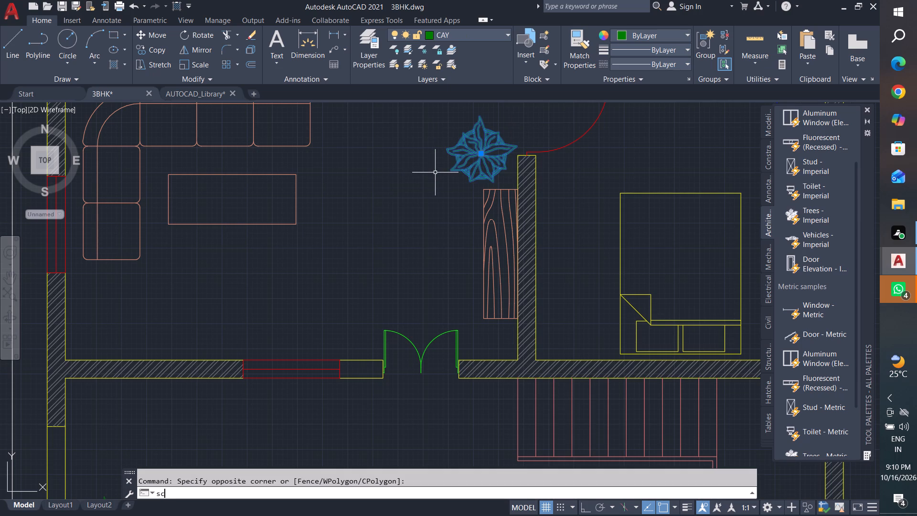
key("Return")
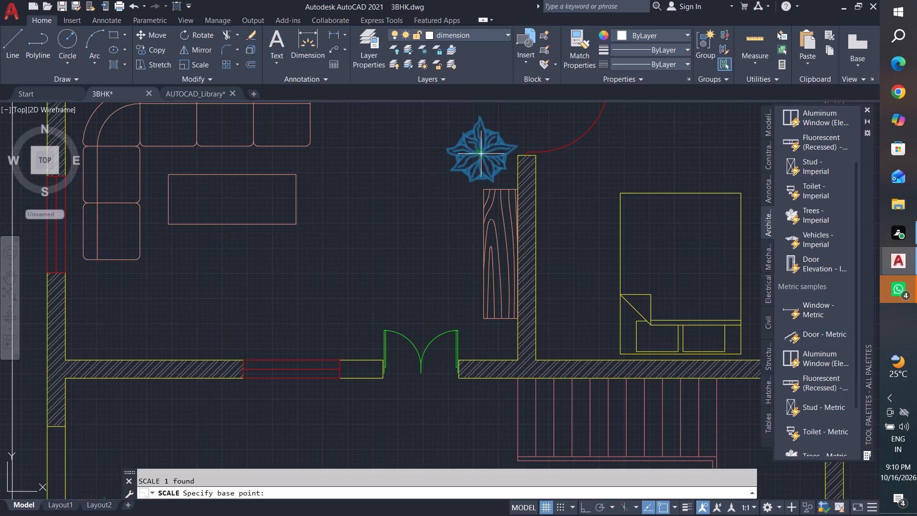
left_click(481, 152)
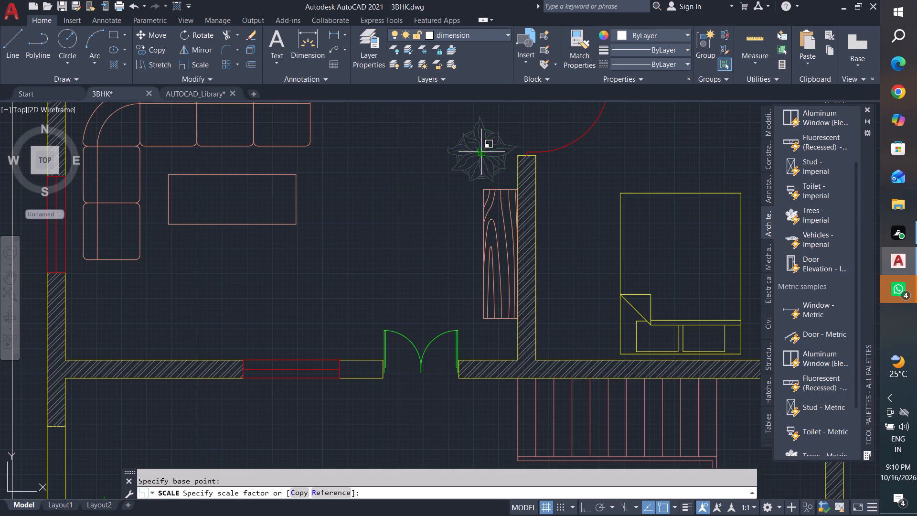
scroll(495, 160, "up", 1)
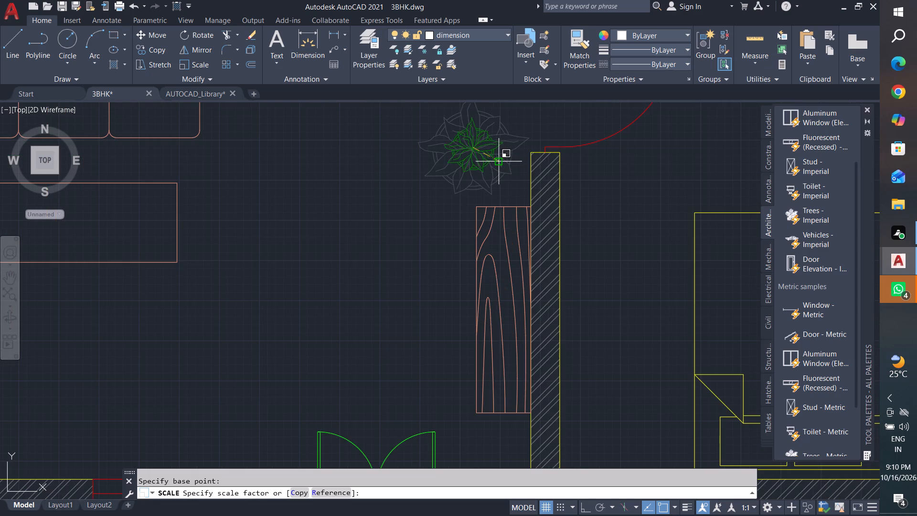
left_click(505, 173)
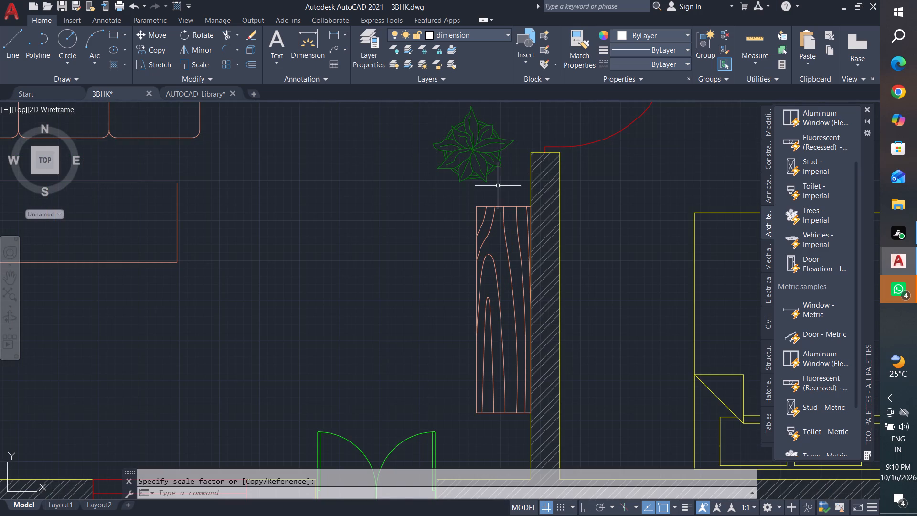
key("Escape")
key("Escape")
key("Escape")
key("Escape")
key("Escape")
Move the living room plant from its centre closer to the wooden cabinet's upper end and the bedroom wall.
left_click(516, 114)
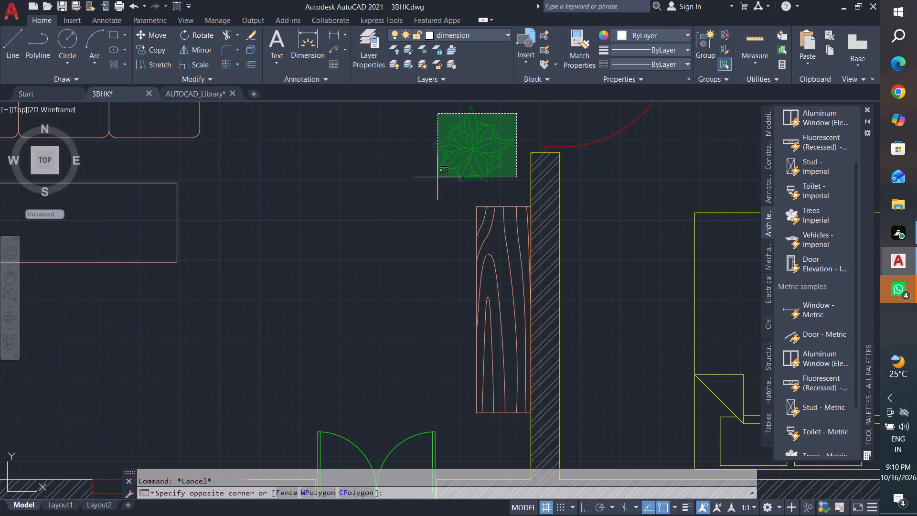
left_click(423, 185)
type("m")
key("space")
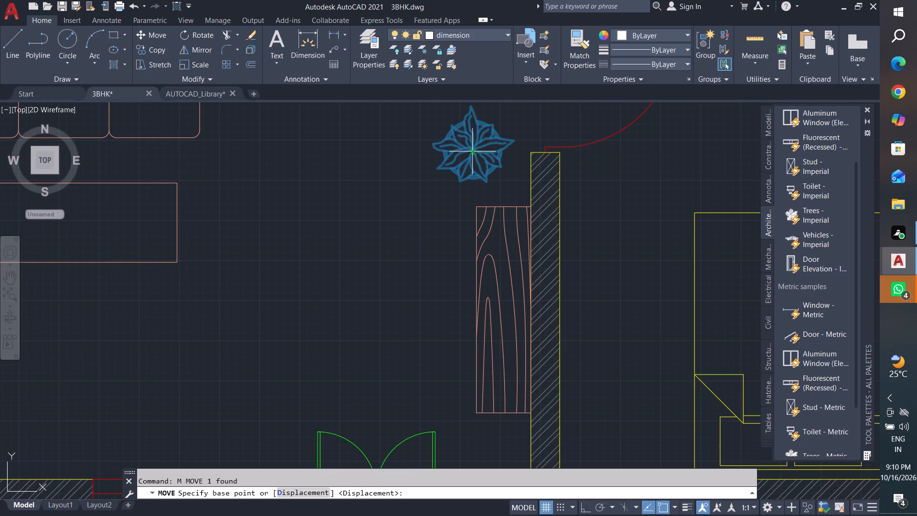
left_click(472, 146)
scroll(489, 167, "up", 2)
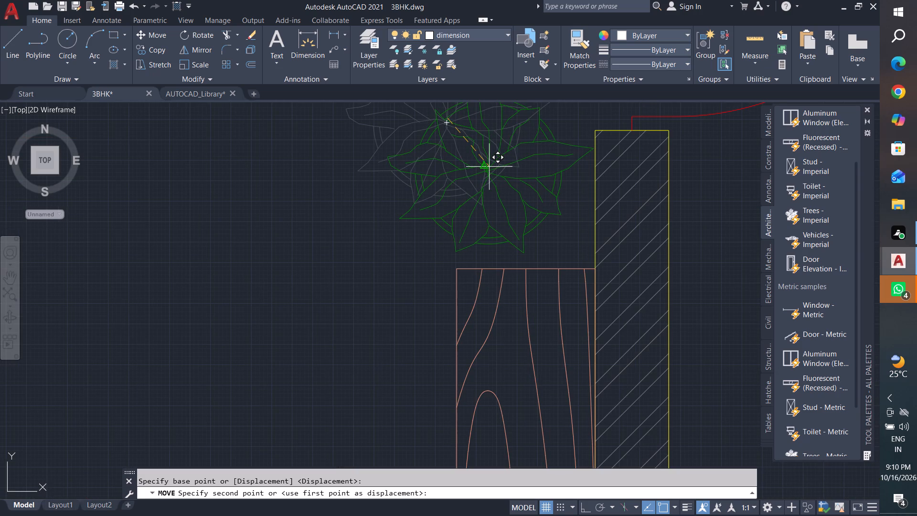
left_click(485, 166)
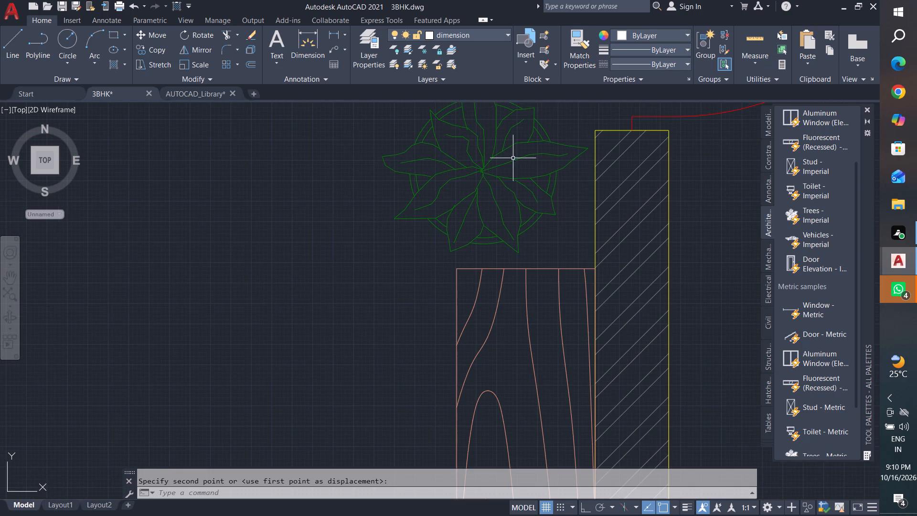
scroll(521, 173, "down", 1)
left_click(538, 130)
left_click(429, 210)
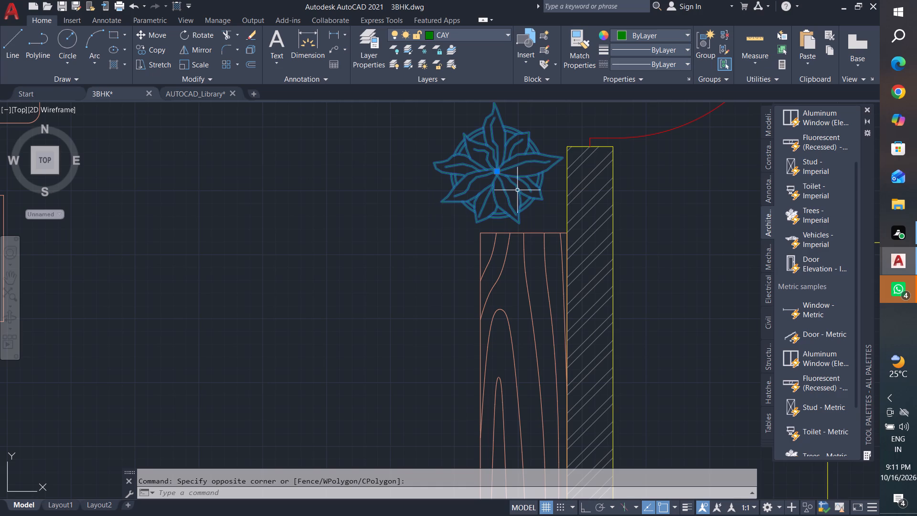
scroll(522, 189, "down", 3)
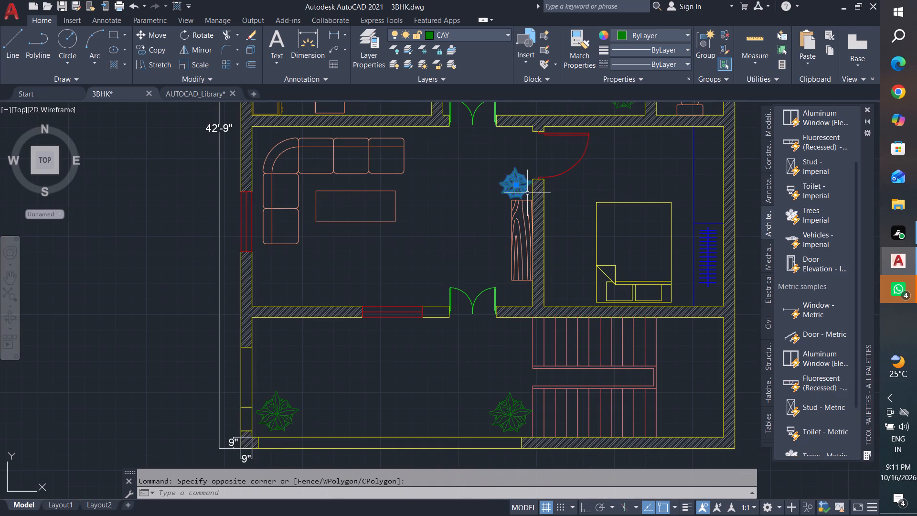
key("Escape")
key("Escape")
Scale the plant above the wooden cabinet down further about its centre.
scroll(521, 188, "up", 2)
left_click(538, 146)
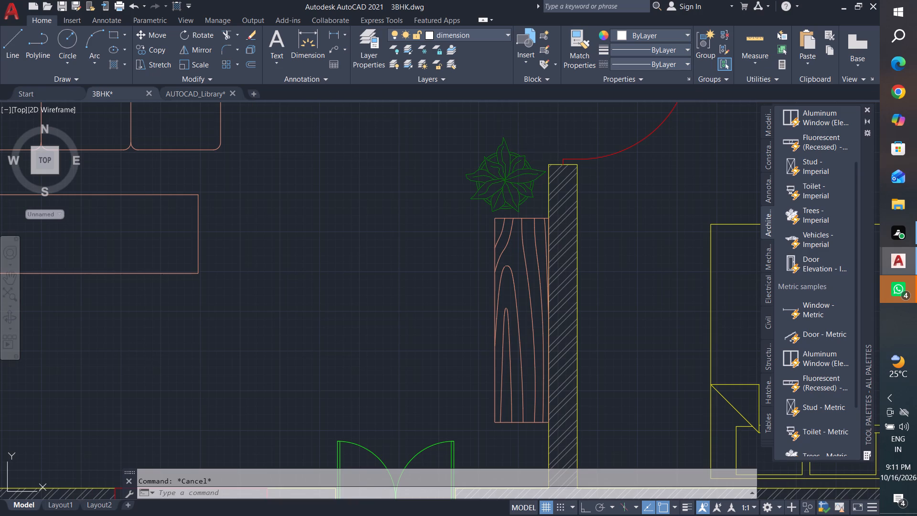
left_click(474, 207)
type("sc")
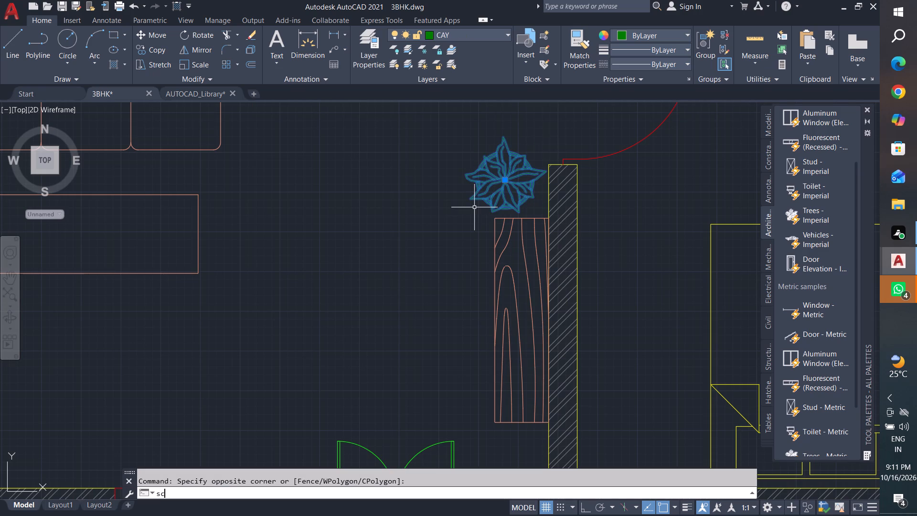
key("Return")
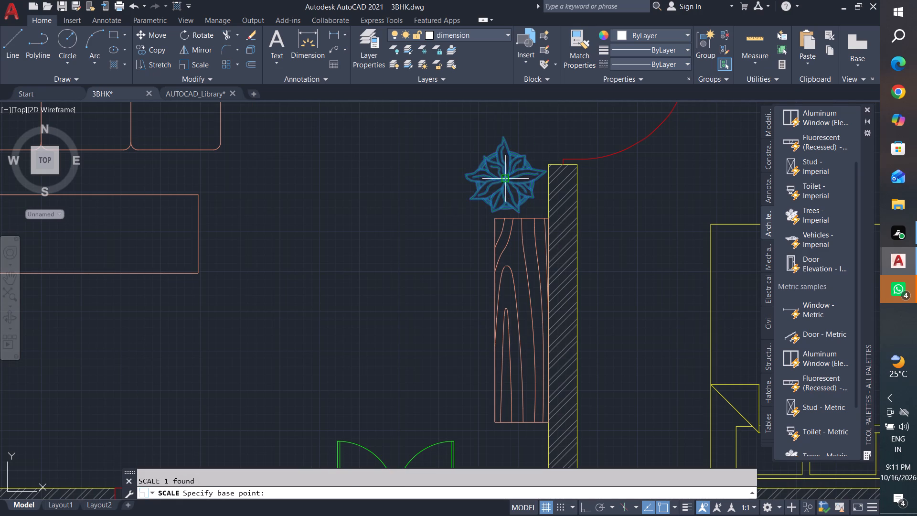
left_click(504, 178)
scroll(517, 184, "up", 2)
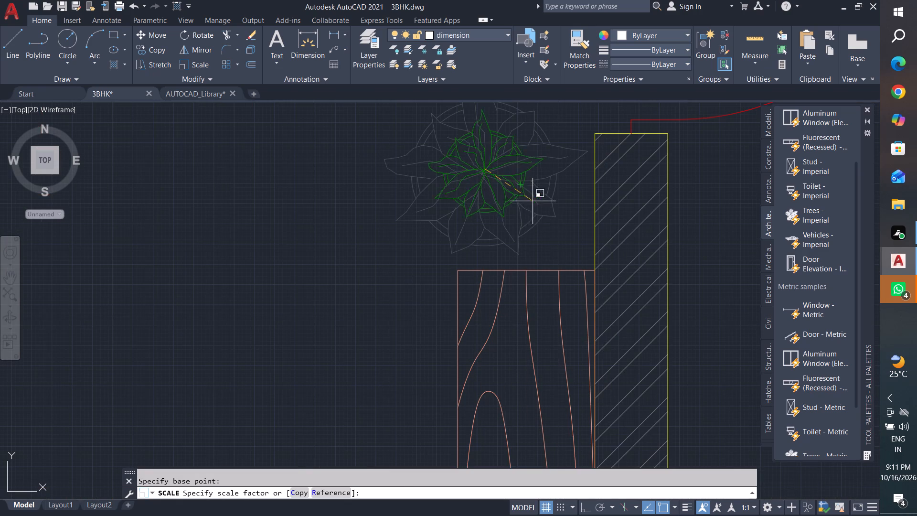
left_click(545, 208)
key("Escape")
key("Escape")
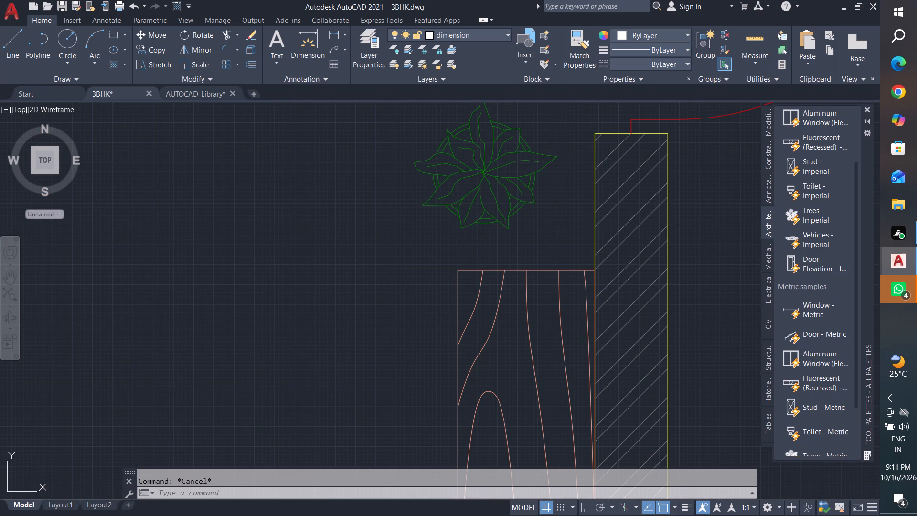
key("Escape")
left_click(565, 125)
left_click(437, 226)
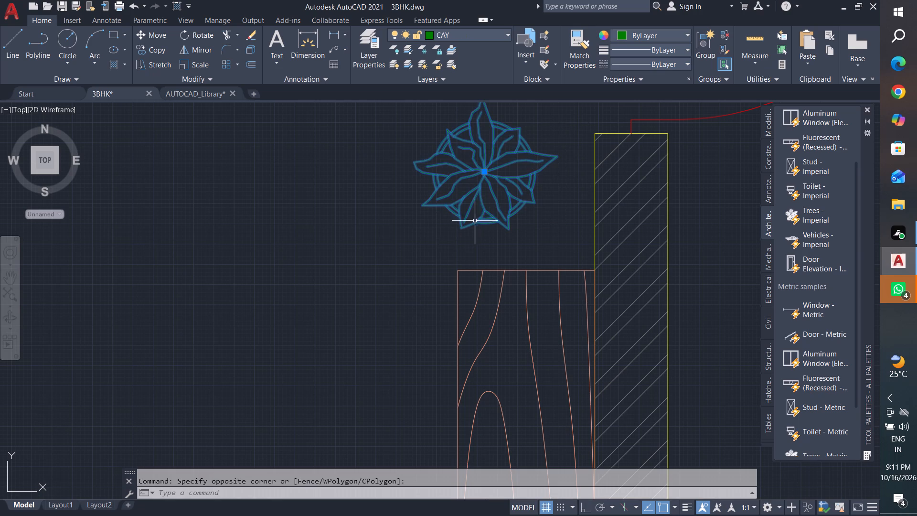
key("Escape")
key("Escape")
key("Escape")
Move the reduced plant from its centre toward the bedroom wall, centring it above the wooden cabinet.
left_click(536, 126)
left_click(402, 225)
key("m")
key("Return")
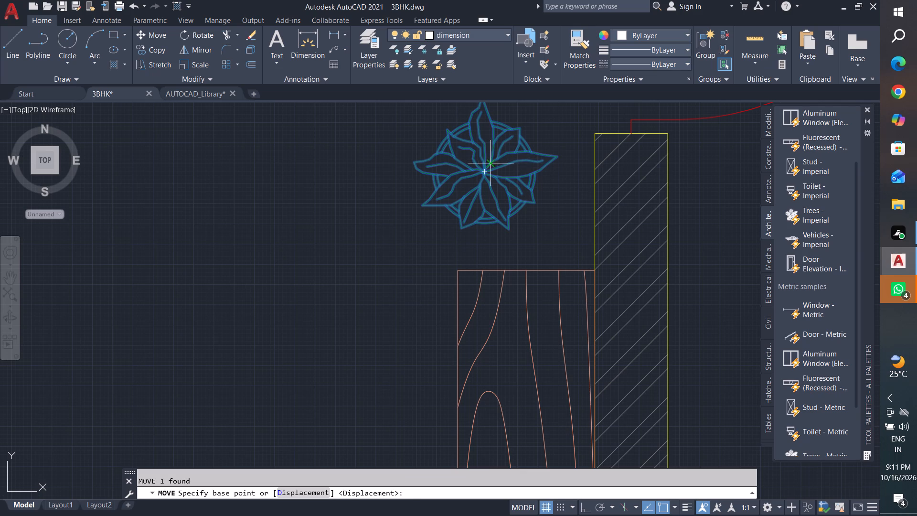
left_click(483, 173)
left_click(515, 191)
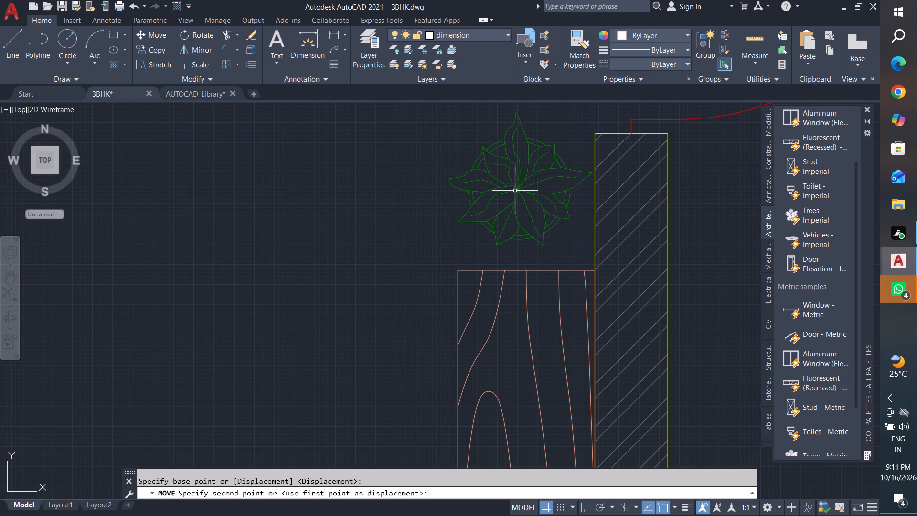
key("Escape")
key("Escape")
key("Escape")
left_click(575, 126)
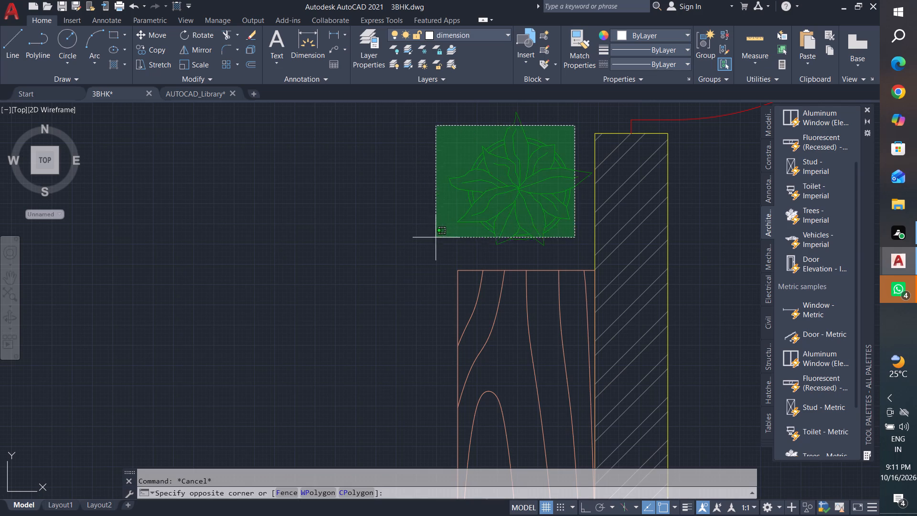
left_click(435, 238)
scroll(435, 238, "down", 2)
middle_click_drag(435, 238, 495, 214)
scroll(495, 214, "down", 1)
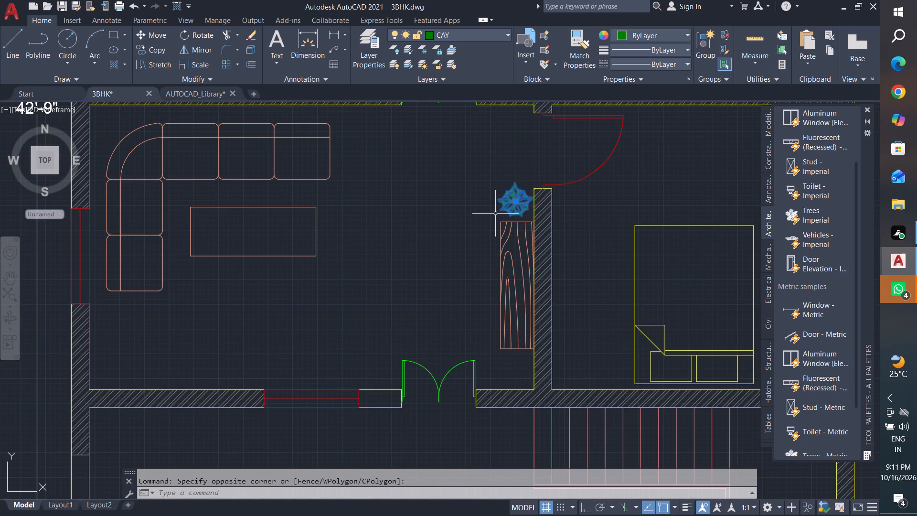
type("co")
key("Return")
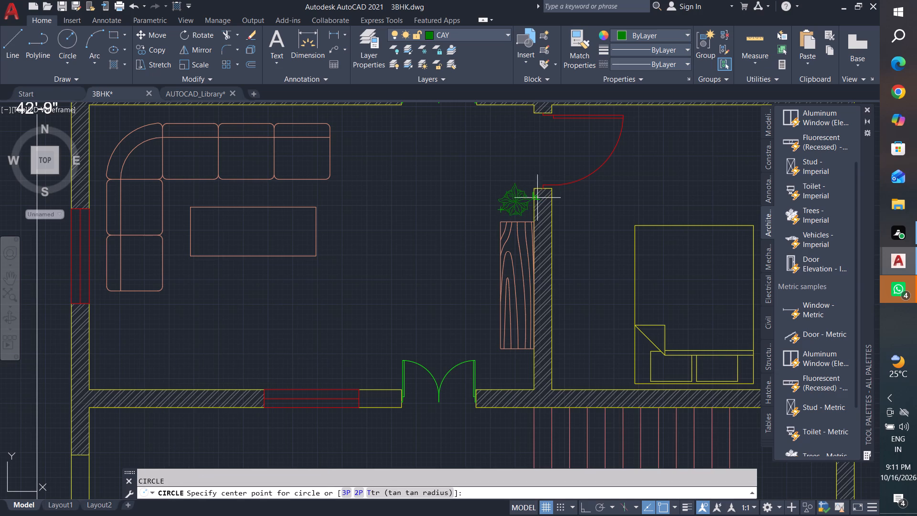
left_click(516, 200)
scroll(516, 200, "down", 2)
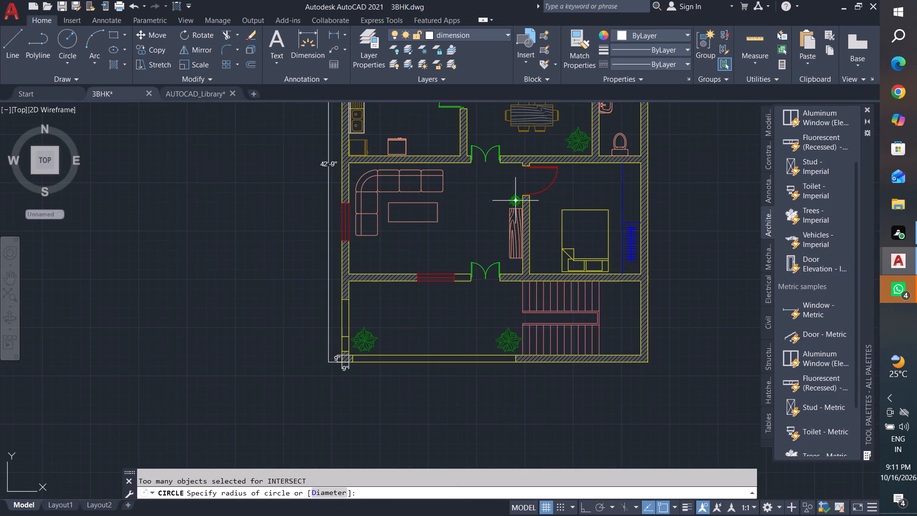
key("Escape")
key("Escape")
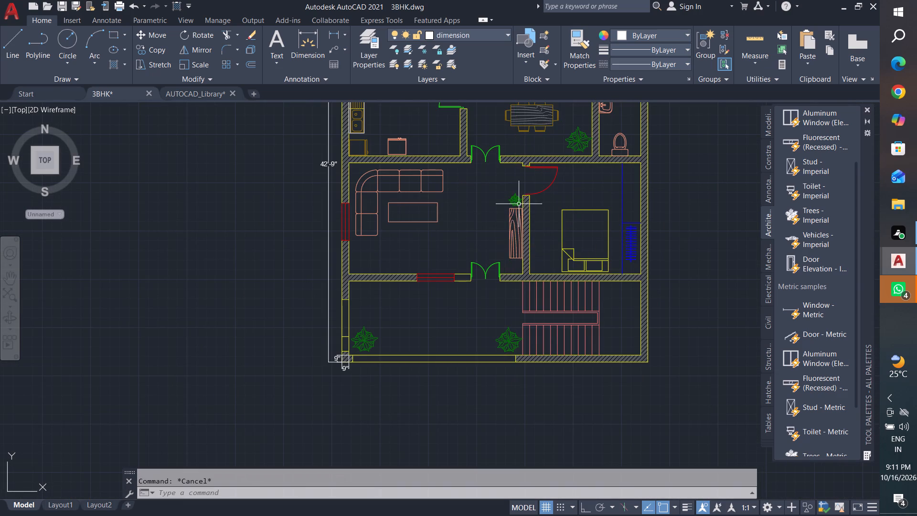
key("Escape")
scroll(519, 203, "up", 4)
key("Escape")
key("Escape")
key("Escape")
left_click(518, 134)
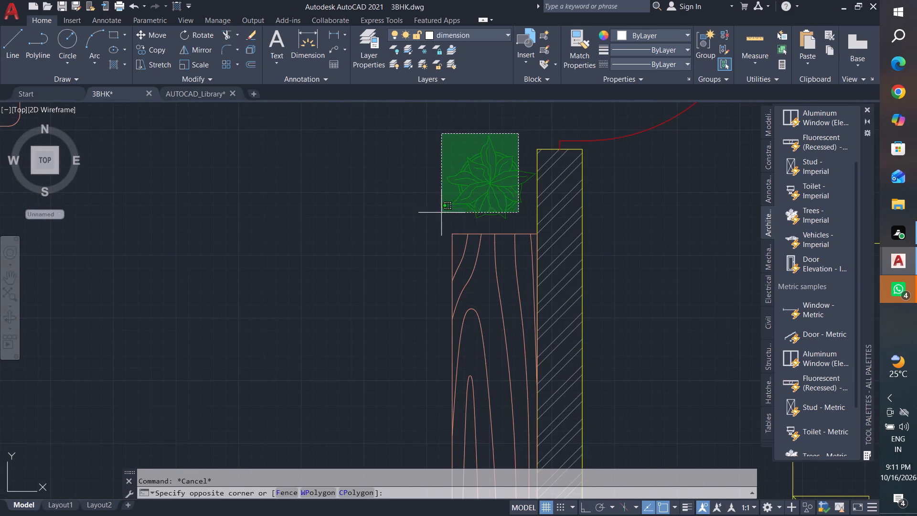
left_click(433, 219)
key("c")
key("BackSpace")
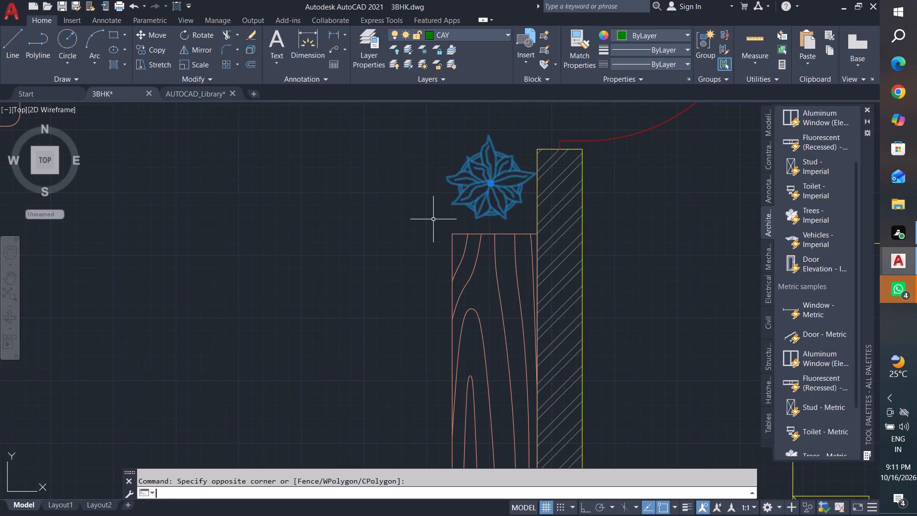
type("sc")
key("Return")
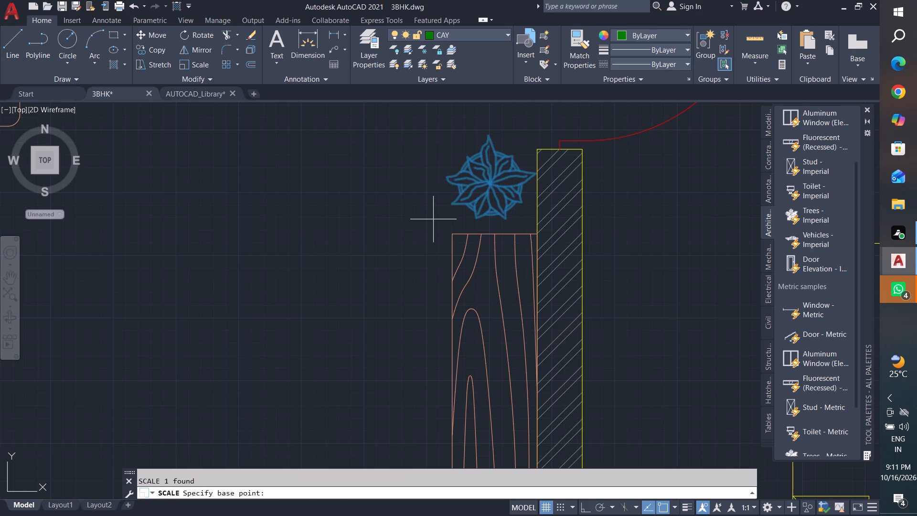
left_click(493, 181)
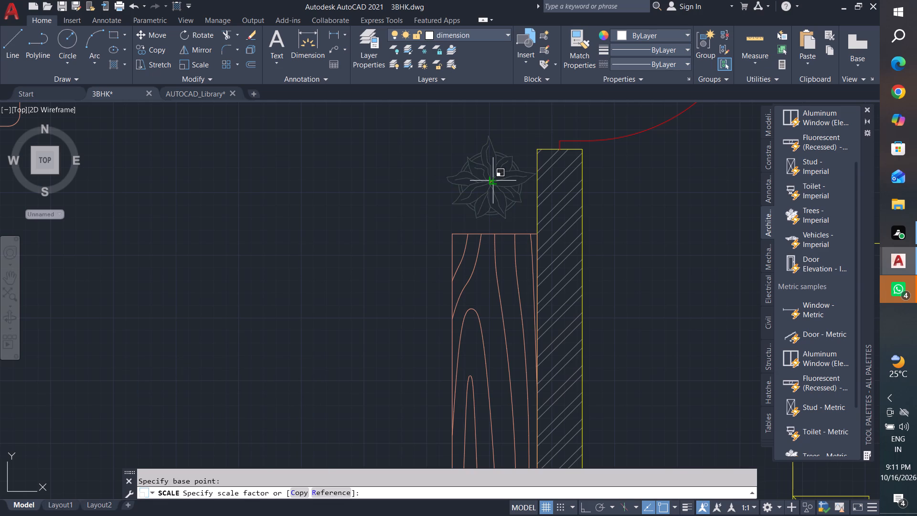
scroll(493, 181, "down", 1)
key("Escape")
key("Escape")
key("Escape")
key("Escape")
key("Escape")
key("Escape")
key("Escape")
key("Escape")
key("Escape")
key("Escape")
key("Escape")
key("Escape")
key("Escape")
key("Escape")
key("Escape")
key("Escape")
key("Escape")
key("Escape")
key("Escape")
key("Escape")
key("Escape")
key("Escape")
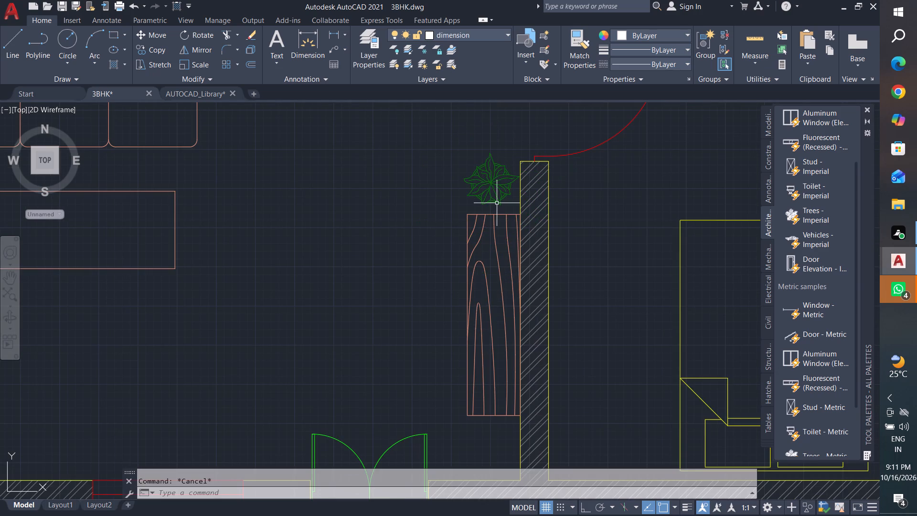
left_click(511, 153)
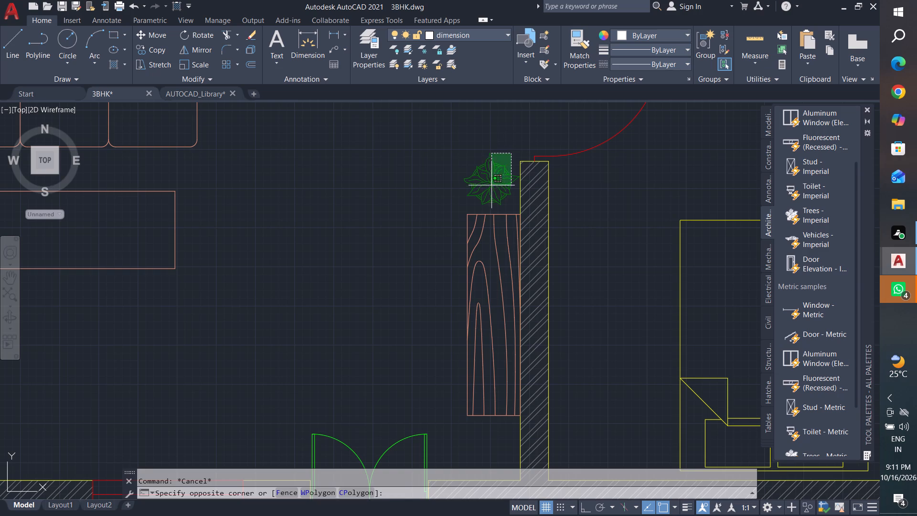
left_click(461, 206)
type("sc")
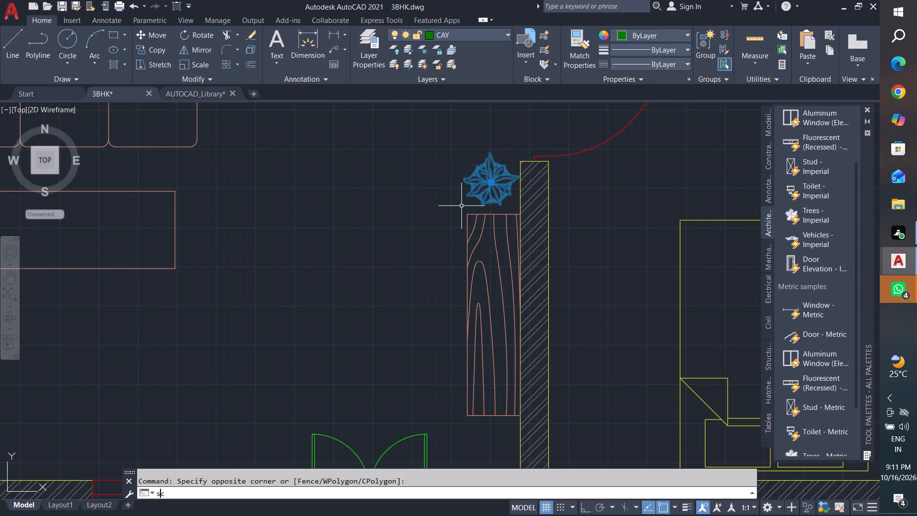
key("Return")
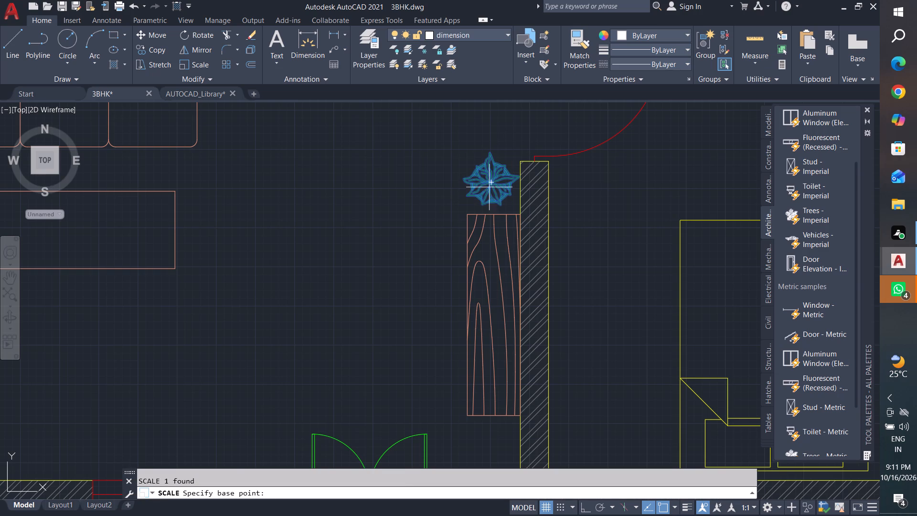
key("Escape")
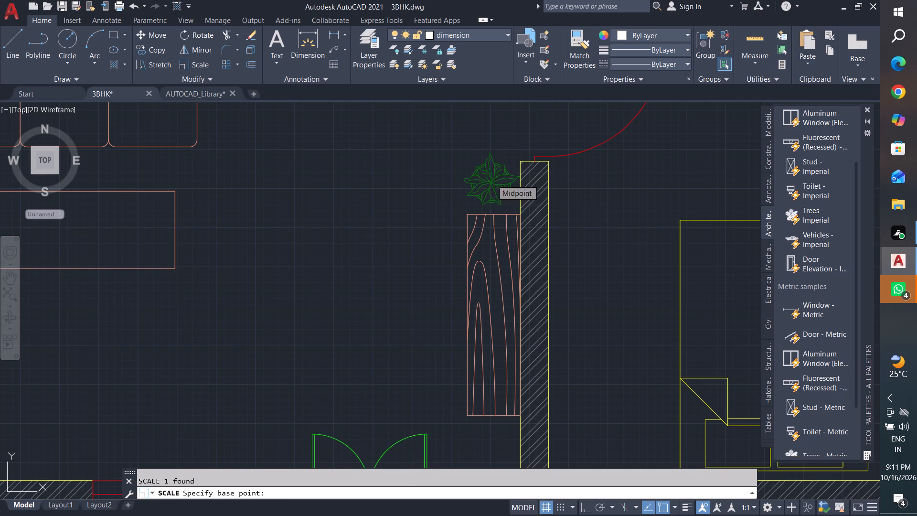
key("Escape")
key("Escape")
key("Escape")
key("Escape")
Copy the small plant above the wooden cabinet from its centre to the space just below the cabinet's lower end.
left_click(512, 147)
left_click(457, 201)
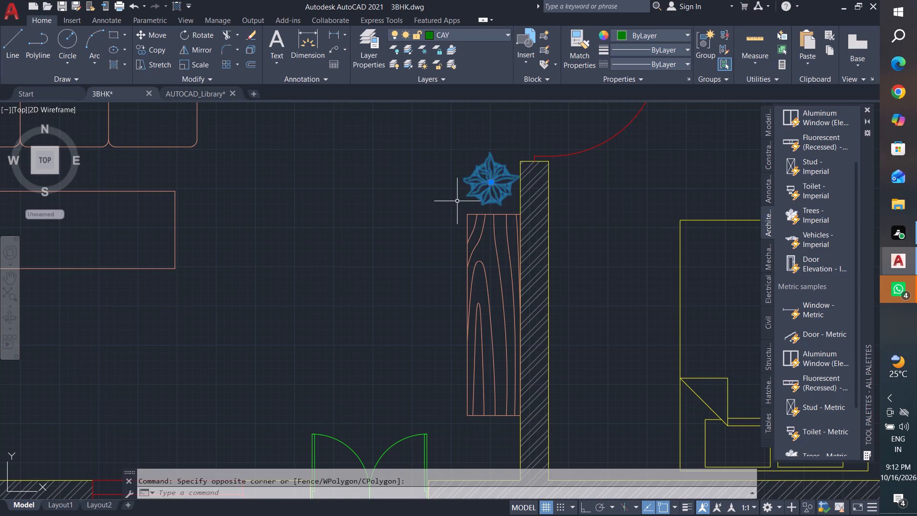
type("co")
key("Return")
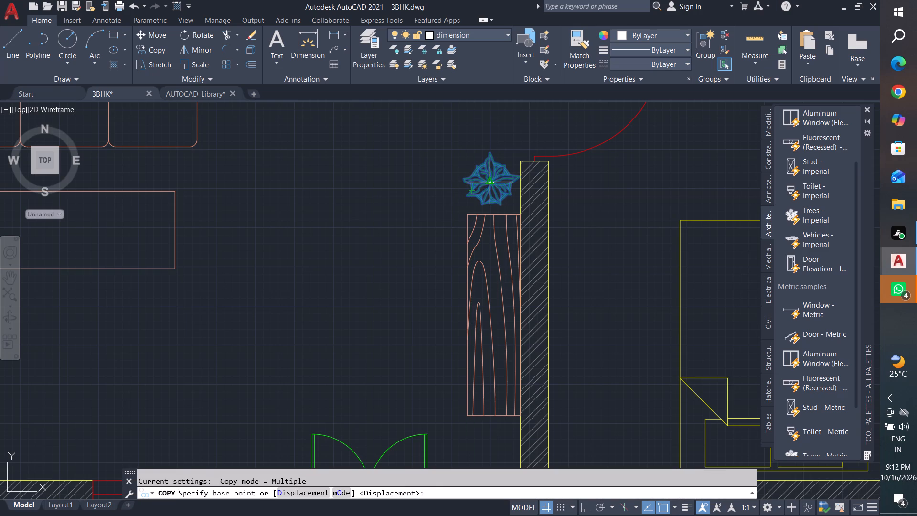
scroll(490, 182, "up", 4)
scroll(467, 242, "down", 3)
middle_click_drag(467, 244, 464, 275)
scroll(475, 245, "up", 2)
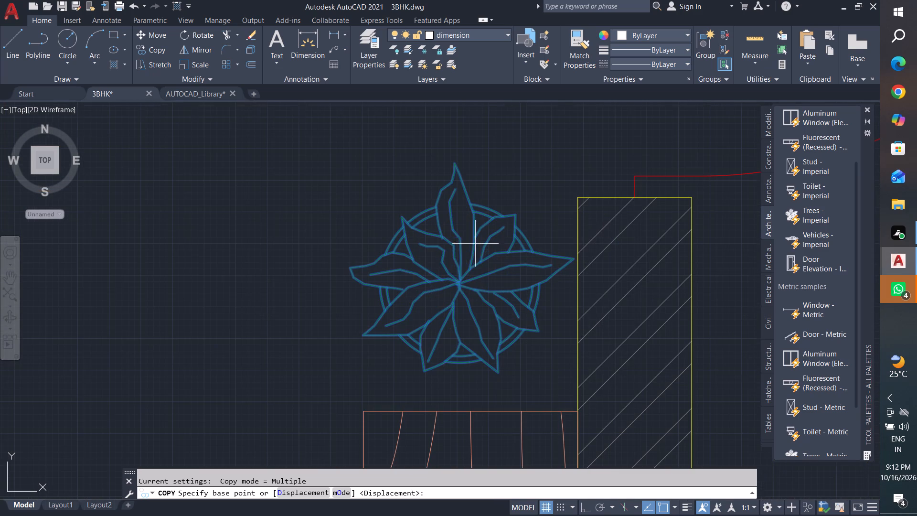
left_click(457, 284)
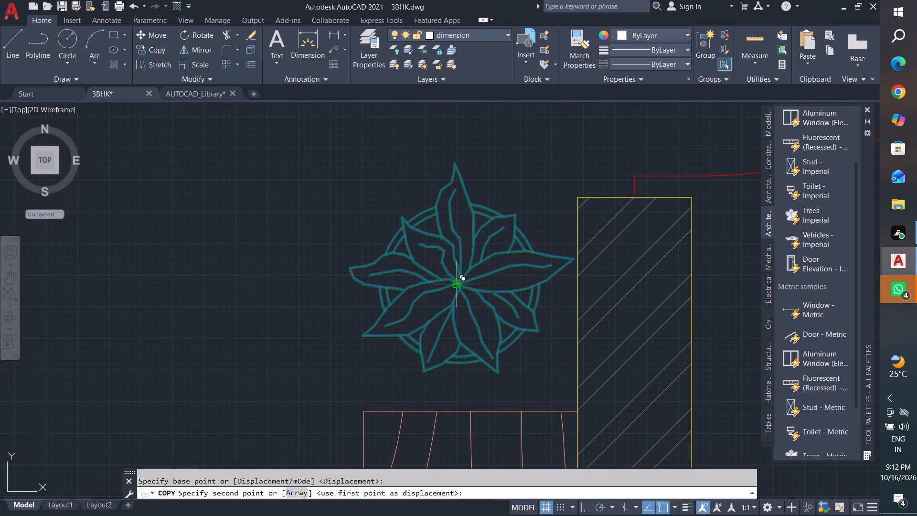
scroll(481, 250, "down", 4)
scroll(472, 404, "up", 2)
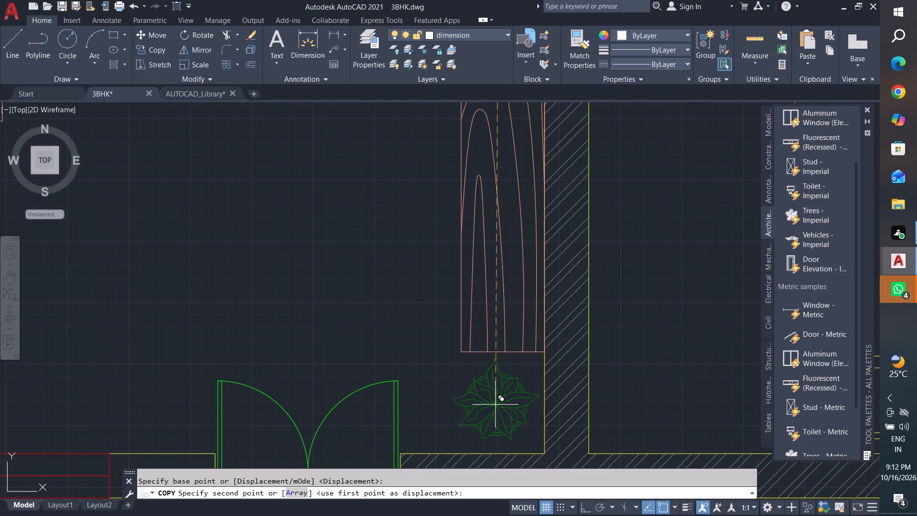
left_click(495, 405)
key("Escape")
key("Escape")
key("Escape")
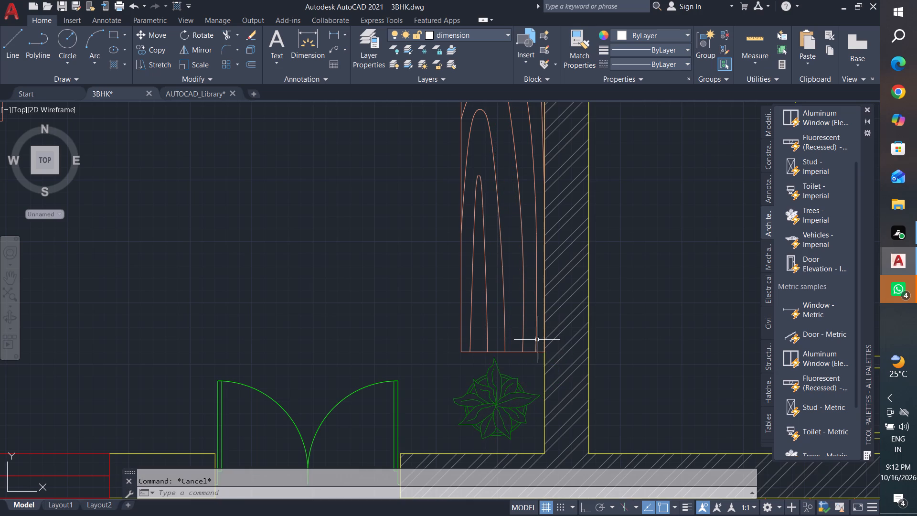
Copy the plant below the wooden cabinet from its centre to below the sofa's lower end, beside the outer wall.
scroll(533, 342, "down", 3)
middle_click_drag(533, 342, 544, 353)
key("Escape")
key("Escape")
key("Escape")
key("Escape")
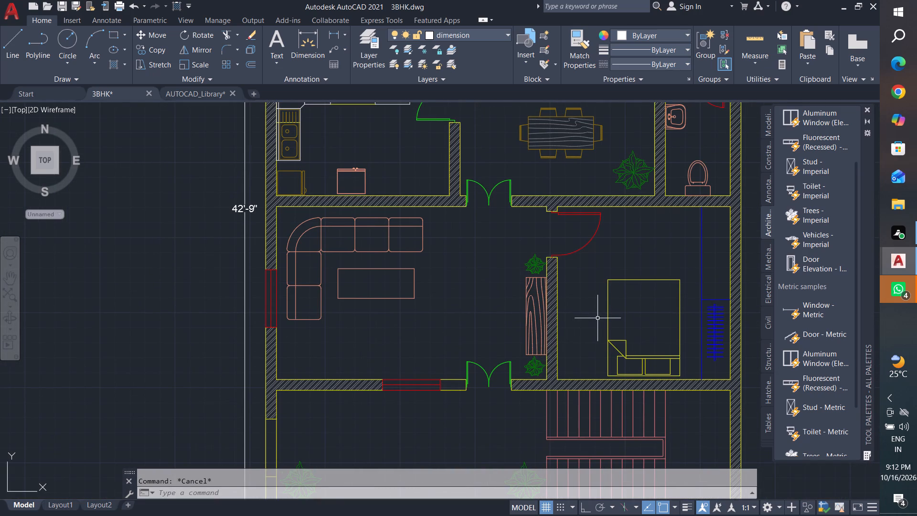
key("Escape")
key("Escape")
key("Escape")
key("Escape")
middle_click_drag(418, 355, 501, 315)
key("Escape")
key("Escape")
scroll(605, 343, "up", 4)
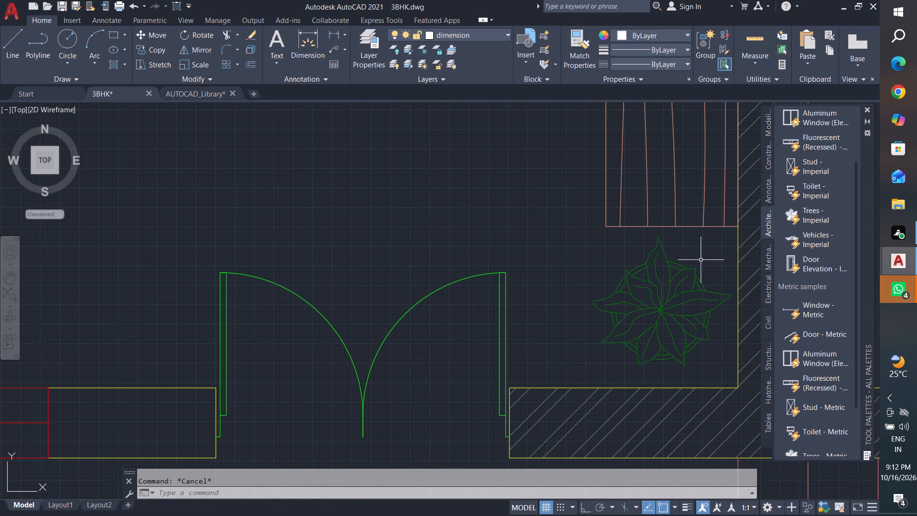
left_click(706, 253)
left_click(594, 361)
type("co")
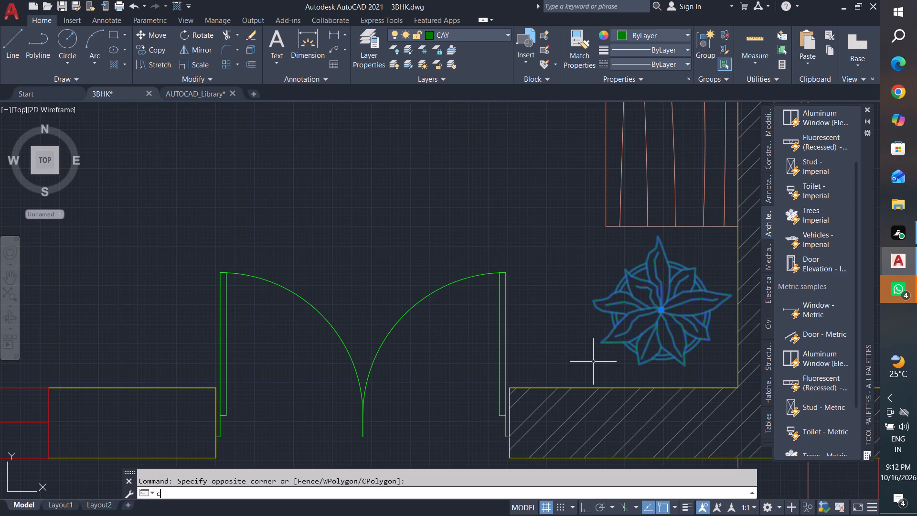
key("Return")
left_click(661, 310)
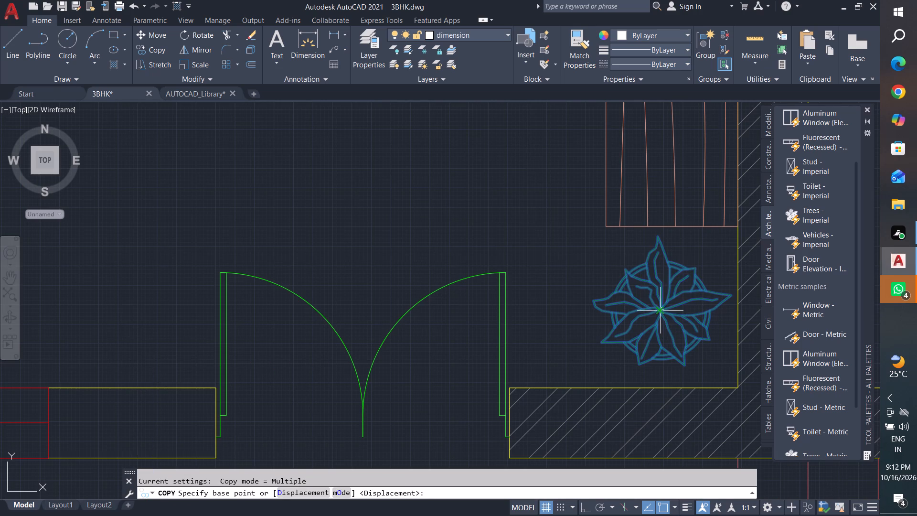
scroll(661, 310, "down", 3)
middle_click_drag(286, 285, 414, 304)
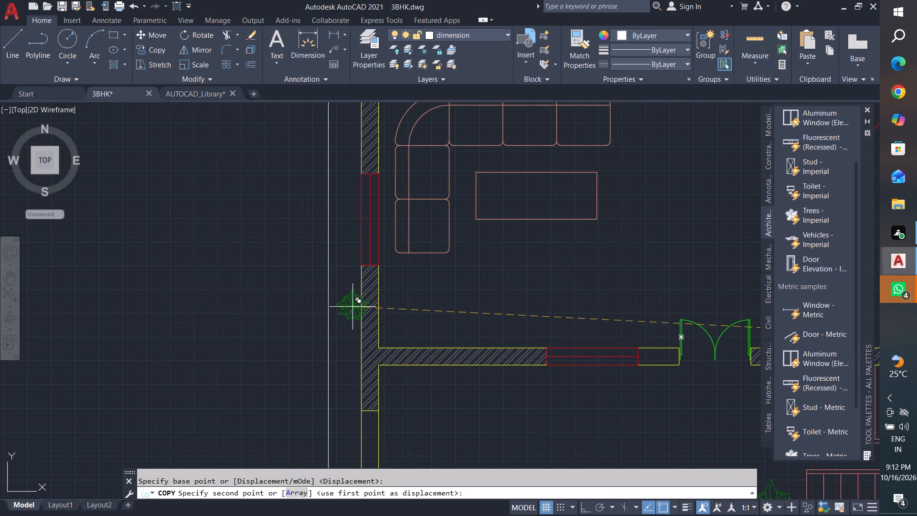
left_click(398, 273)
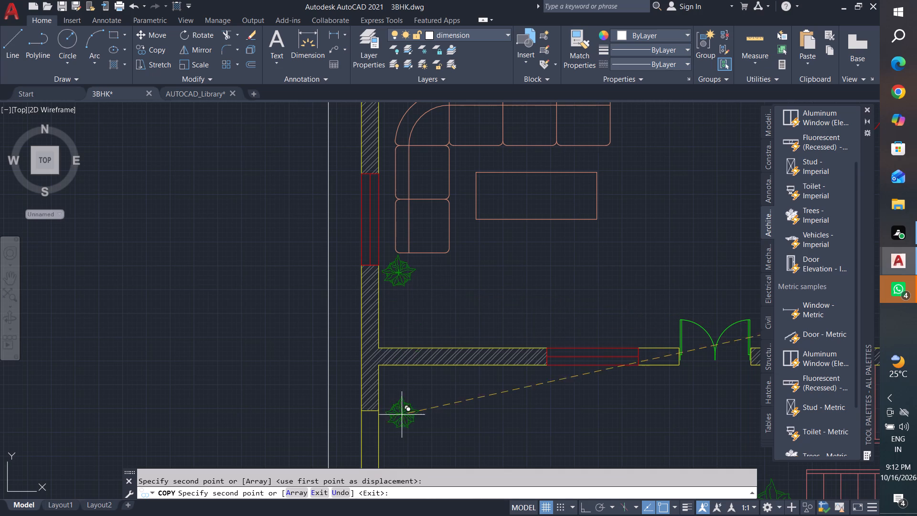
Place another copy of the small plant in the porch's upper-left corner, near the living room wall, and finish copying.
middle_click_drag(402, 415, 421, 255)
scroll(415, 338, "down", 1)
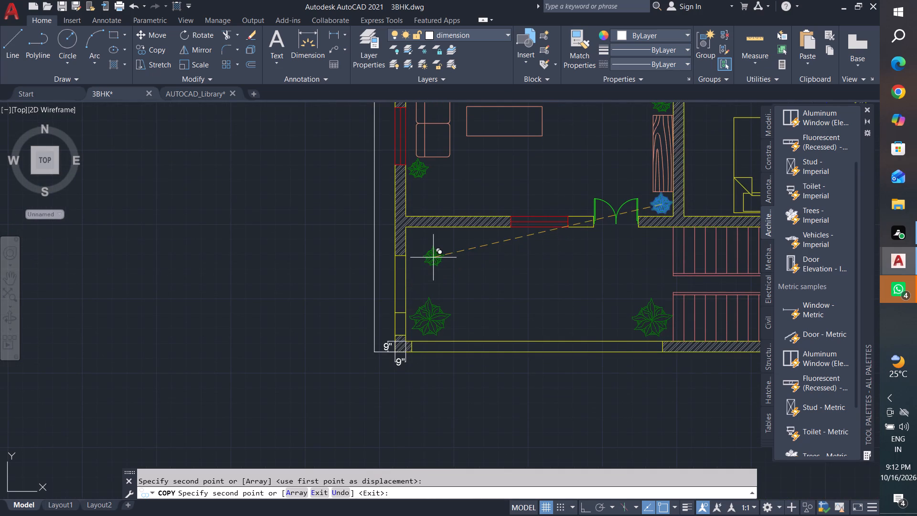
left_click(427, 248)
key("Escape")
key("Escape")
key("Escape")
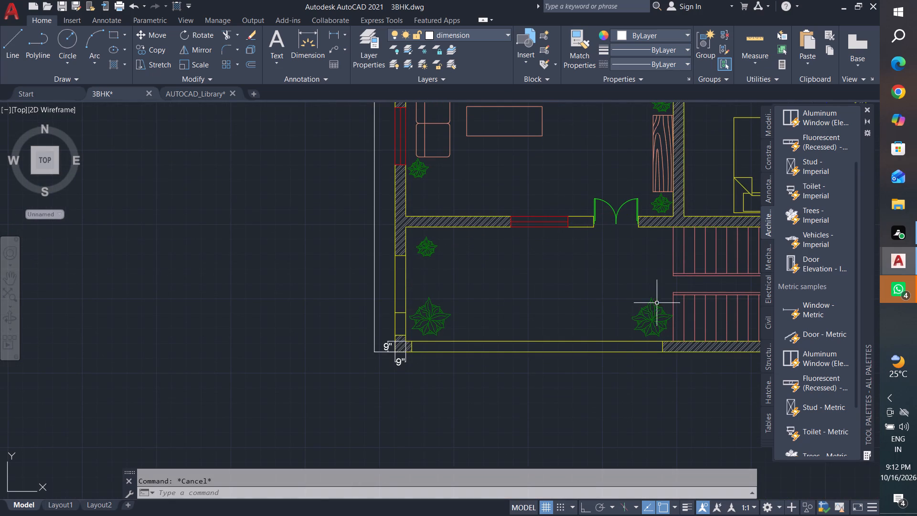
Delete the two larger plants along the porch's lower edge, beside the stairs and in the lower-left corner.
left_click(660, 302)
left_click(635, 334)
key("Delete")
left_click(458, 297)
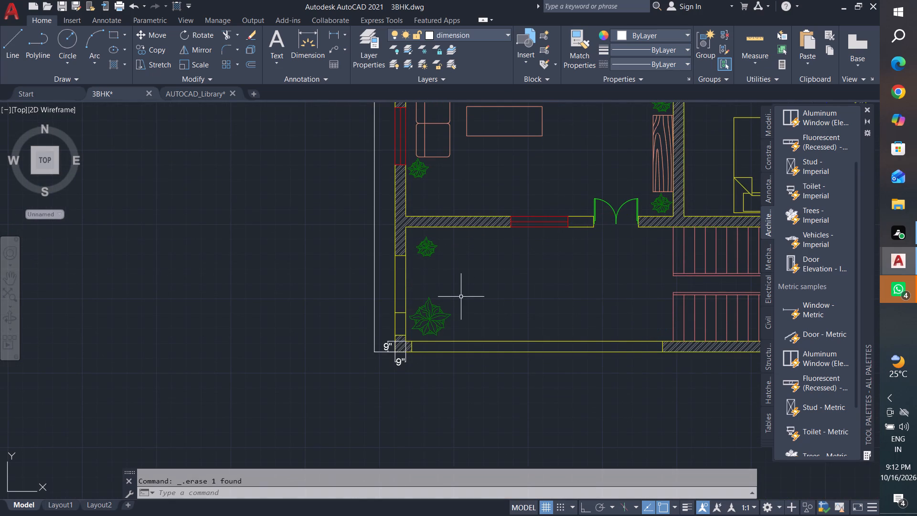
left_click(423, 333)
key("Delete")
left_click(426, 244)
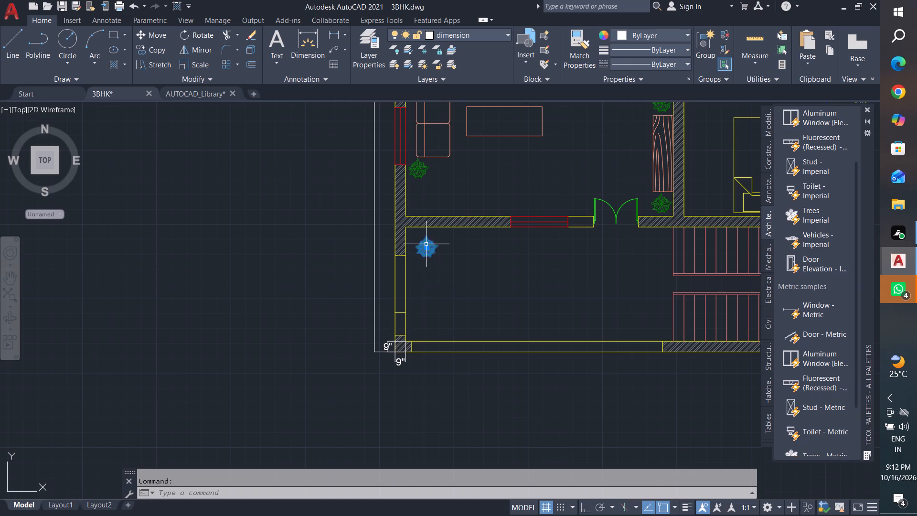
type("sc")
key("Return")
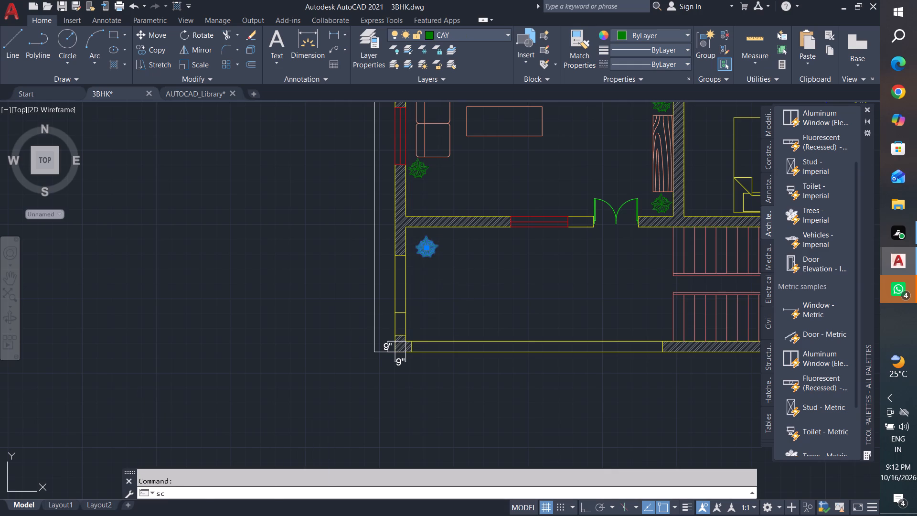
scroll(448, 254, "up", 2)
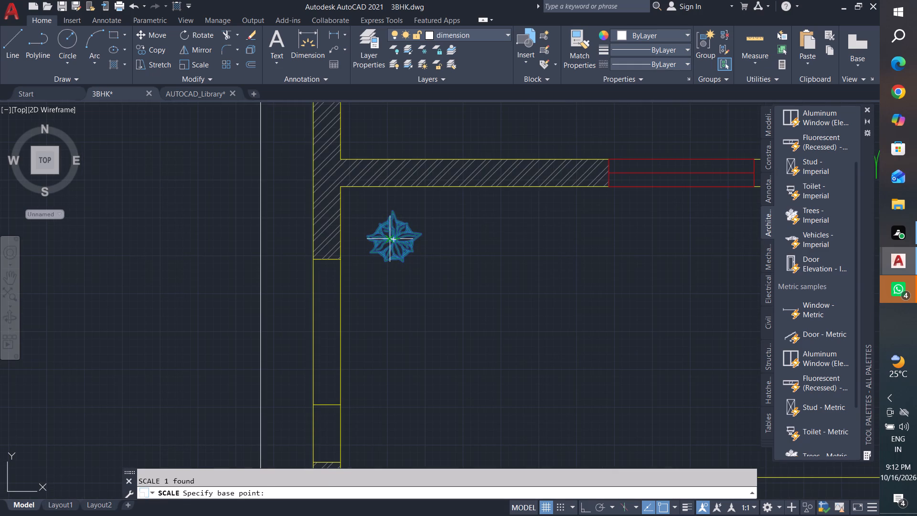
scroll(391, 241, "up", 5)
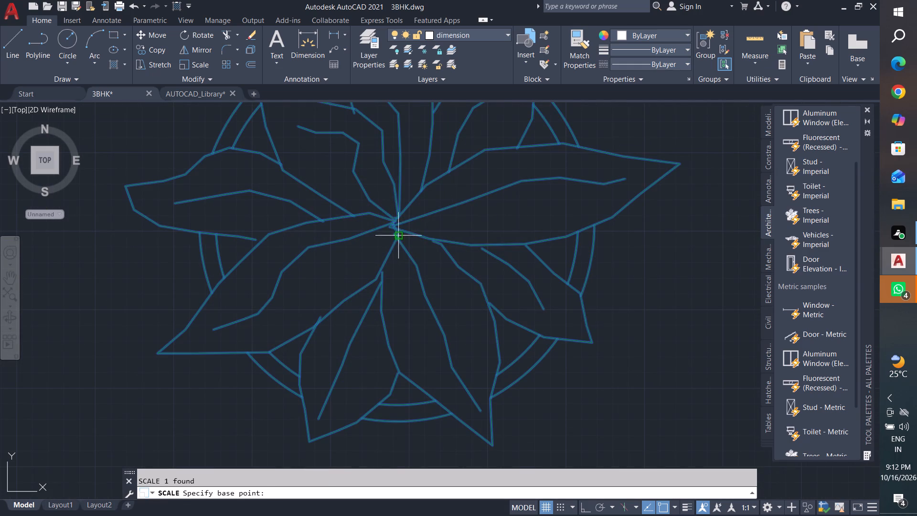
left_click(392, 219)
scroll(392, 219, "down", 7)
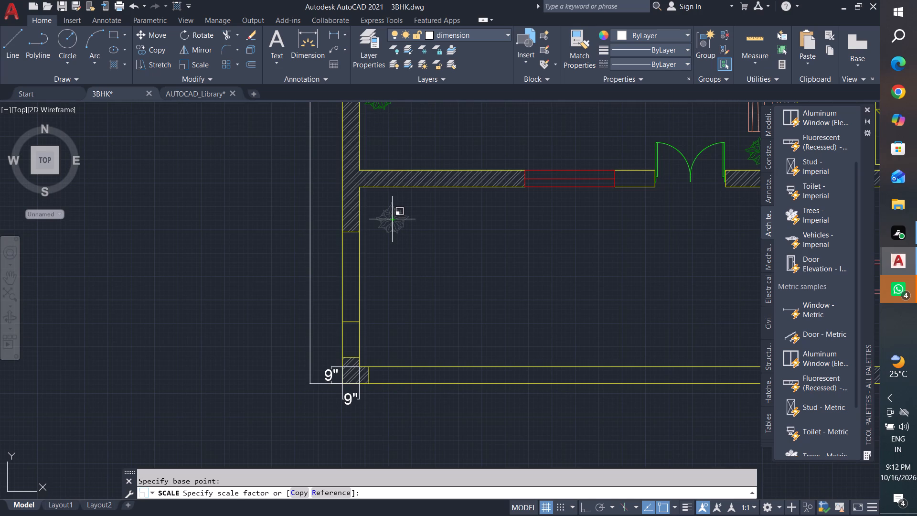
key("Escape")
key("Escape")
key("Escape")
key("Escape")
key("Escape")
With Ortho on, copy the porch's upper-left plant from its centre straight down to the porch's lower-left corner.
left_click(421, 201)
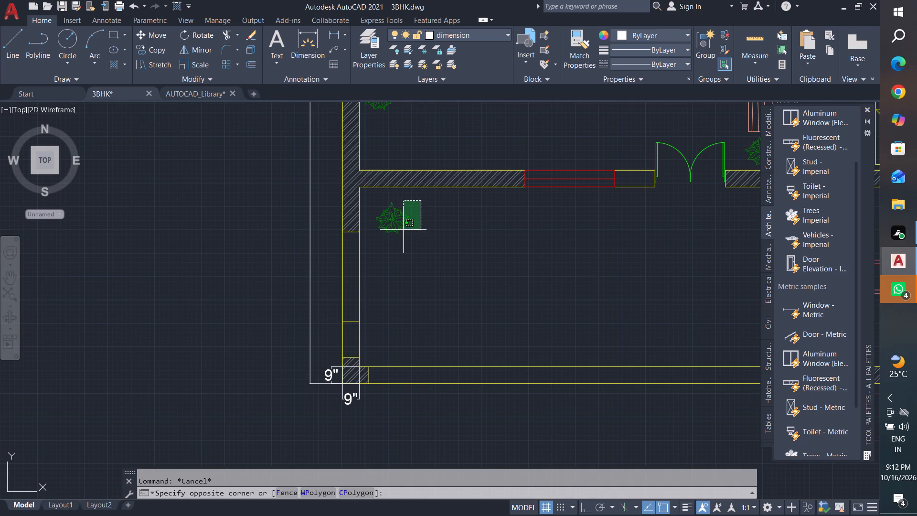
left_click(376, 249)
type("co")
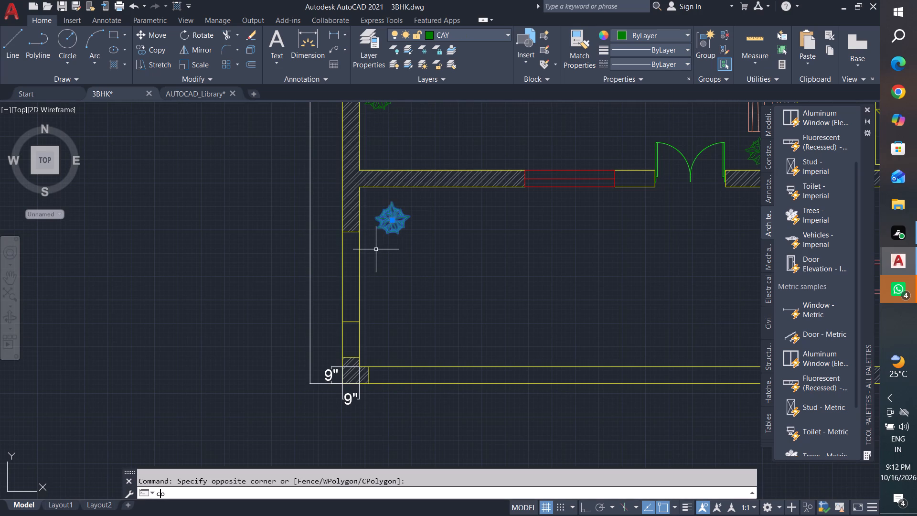
key("Return")
left_click(392, 218)
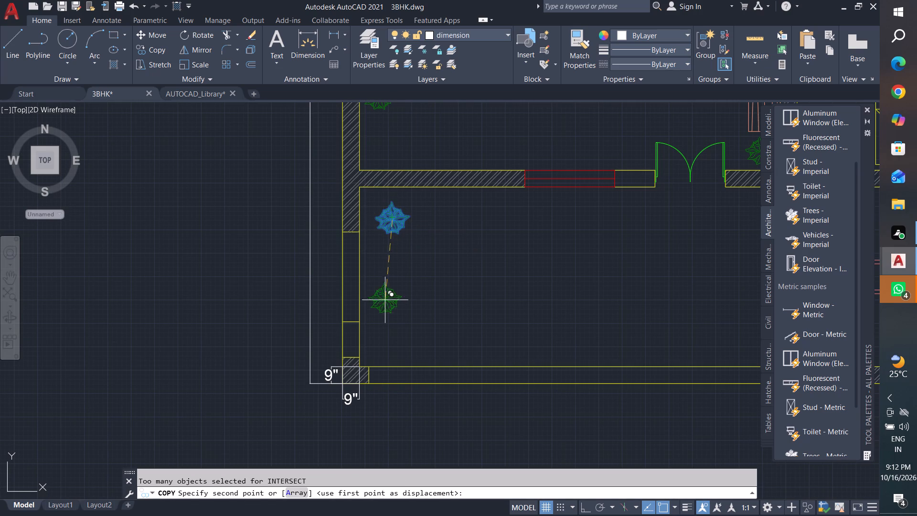
left_click(584, 509)
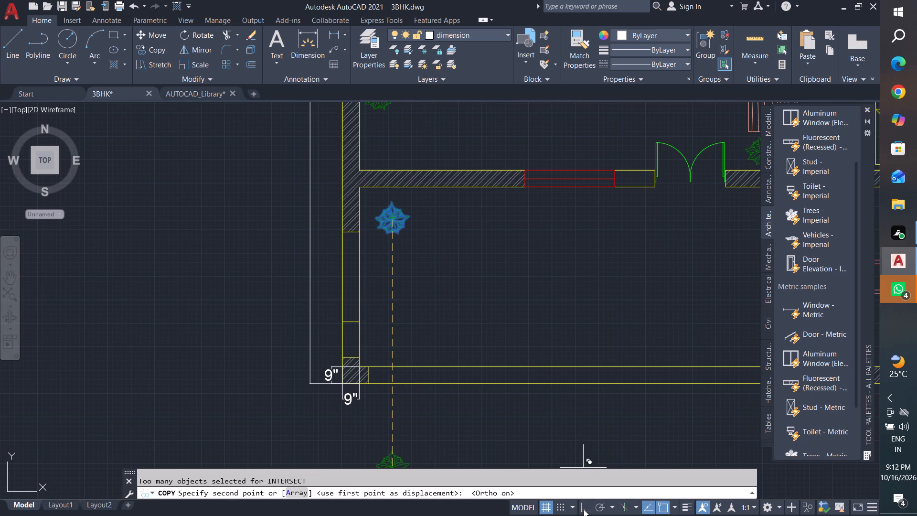
left_click(391, 347)
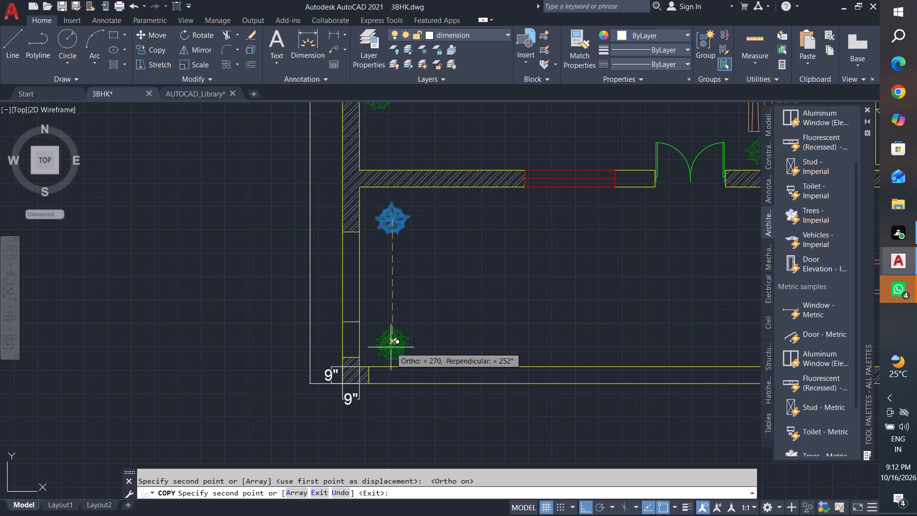
key("Escape")
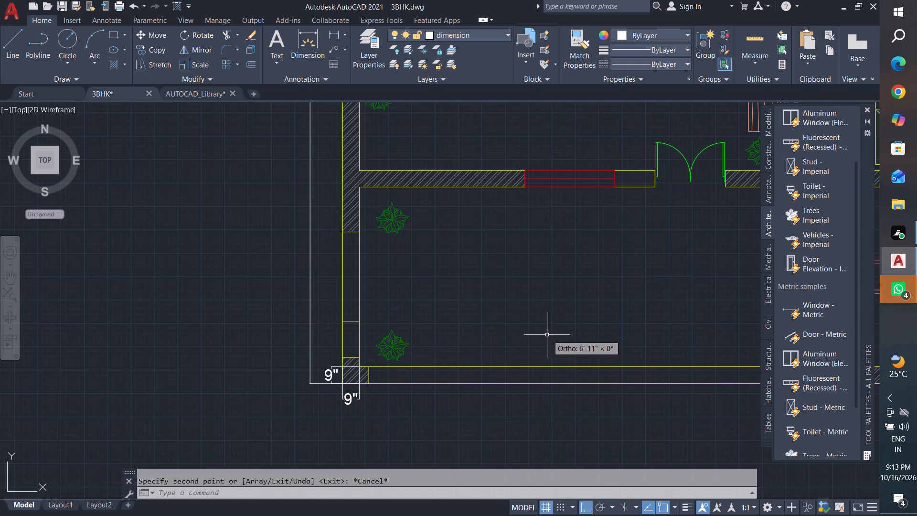
key("Escape")
key("Escape")
Copy the plant in the porch's lower-left corner horizontally about 16'-2" to the spot beside the stairs.
left_click_drag(427, 320, 423, 330)
left_click(368, 362)
type("co")
key("Return")
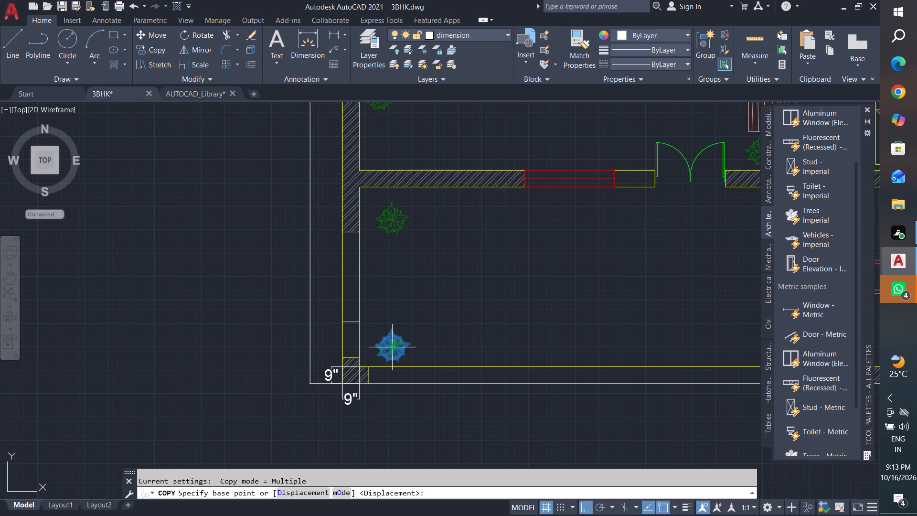
left_click(391, 345)
scroll(409, 359, "down", 2)
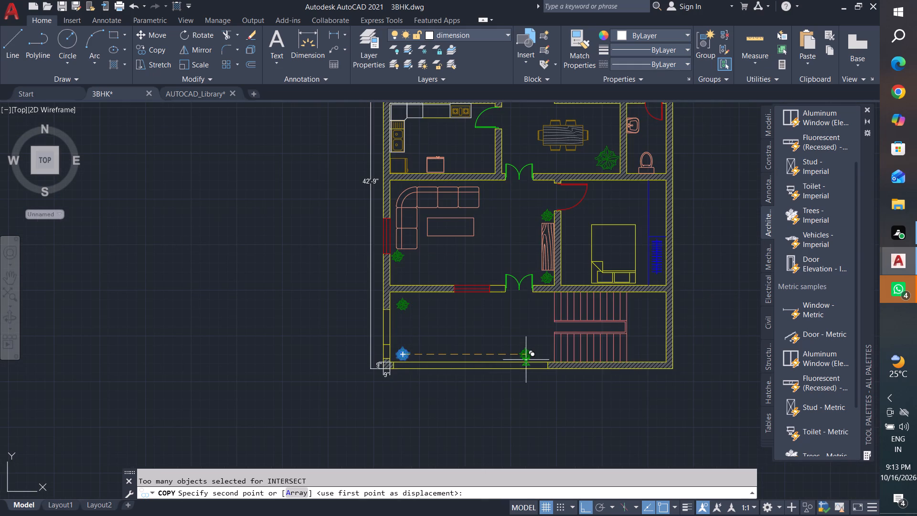
scroll(527, 359, "up", 2)
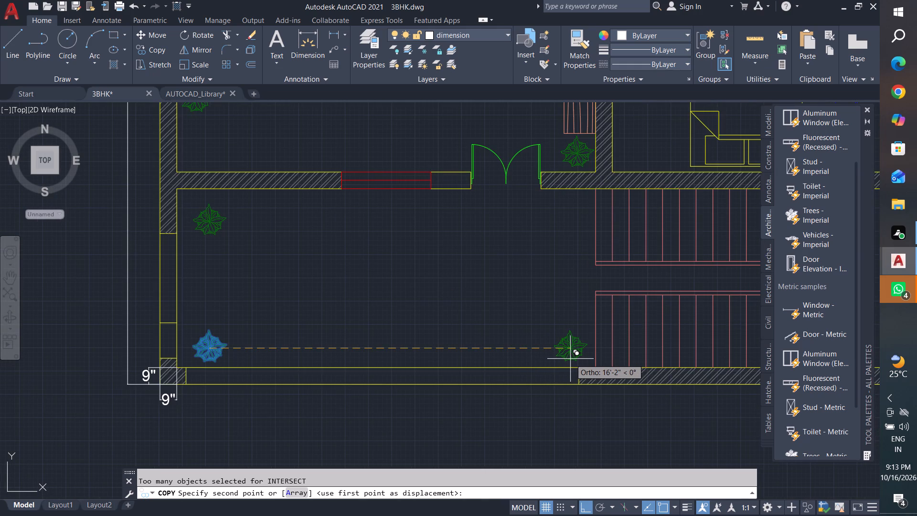
left_click(570, 359)
key("Escape")
scroll(487, 376, "down", 1)
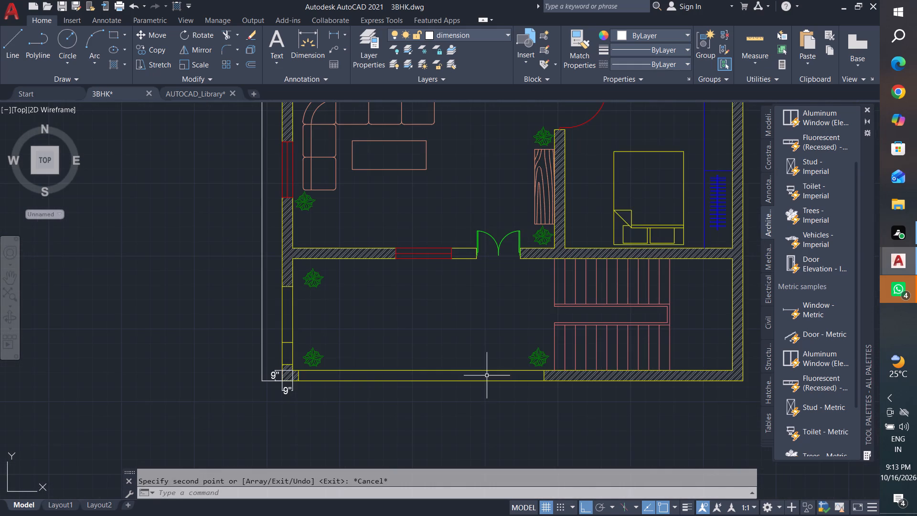
Delete the large plant in the dining area's lower-right corner.
scroll(487, 376, "down", 1)
middle_click_drag(560, 380, 540, 423)
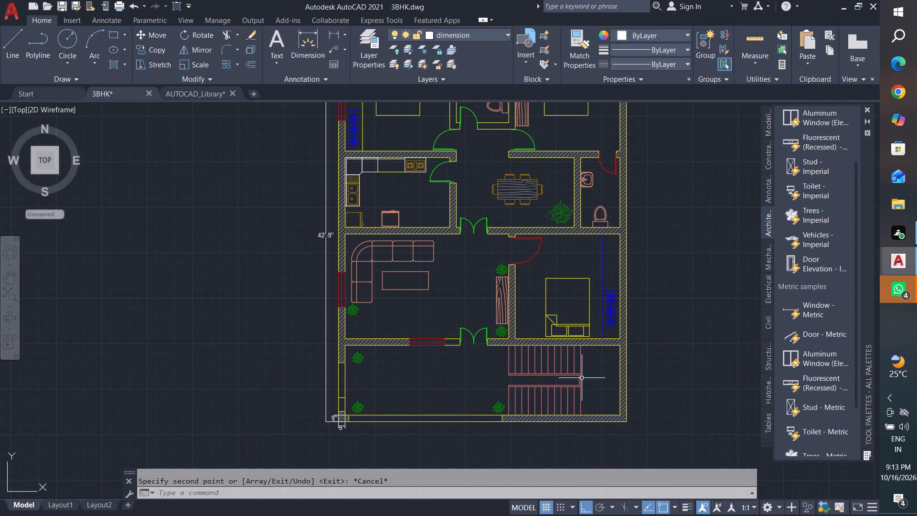
key("Escape")
key("Escape")
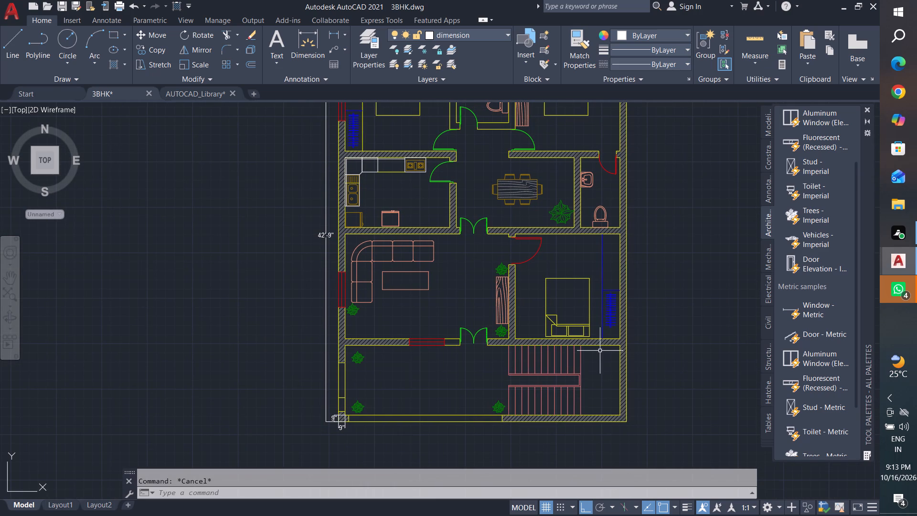
key("Escape")
middle_click_drag(583, 286, 590, 382)
scroll(576, 307, "up", 2)
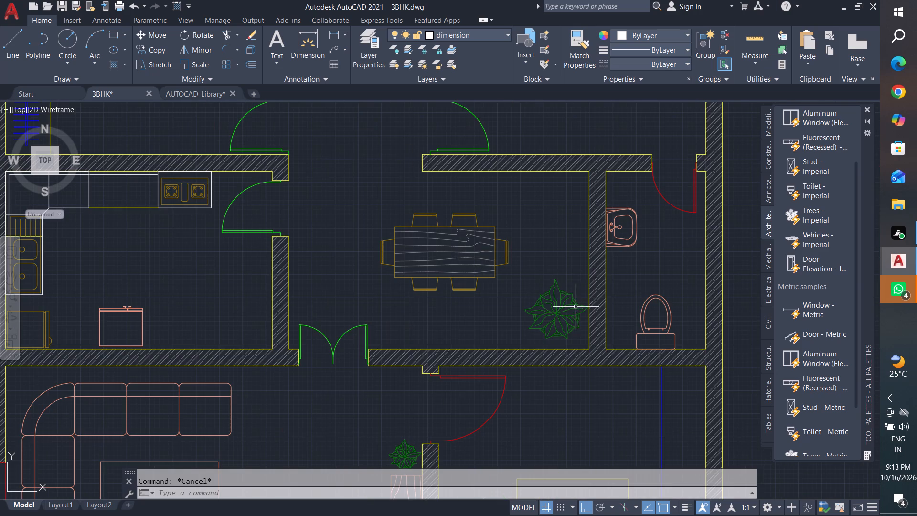
left_click(553, 323)
key("Delete")
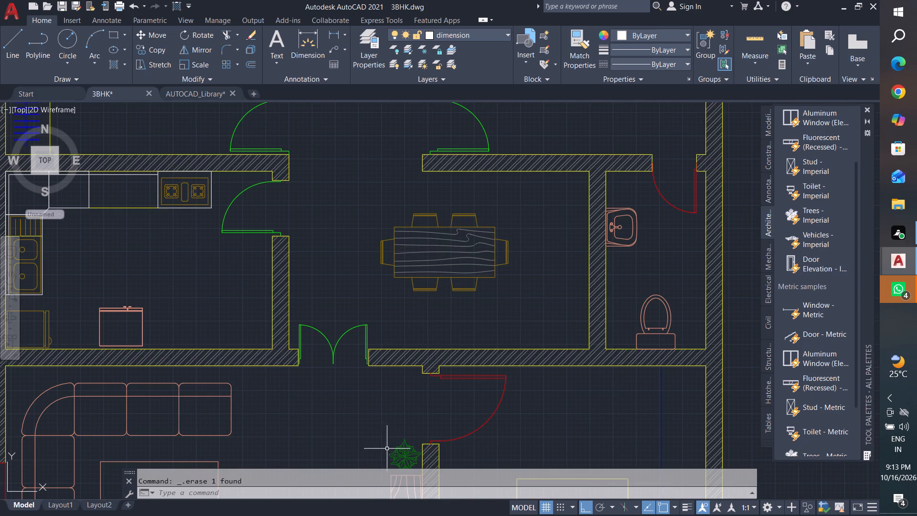
With Ortho off, copy the small plant above the wooden cabinet from its centre to the dining area's lower-right corner.
left_click(403, 456)
type("co")
key("Return")
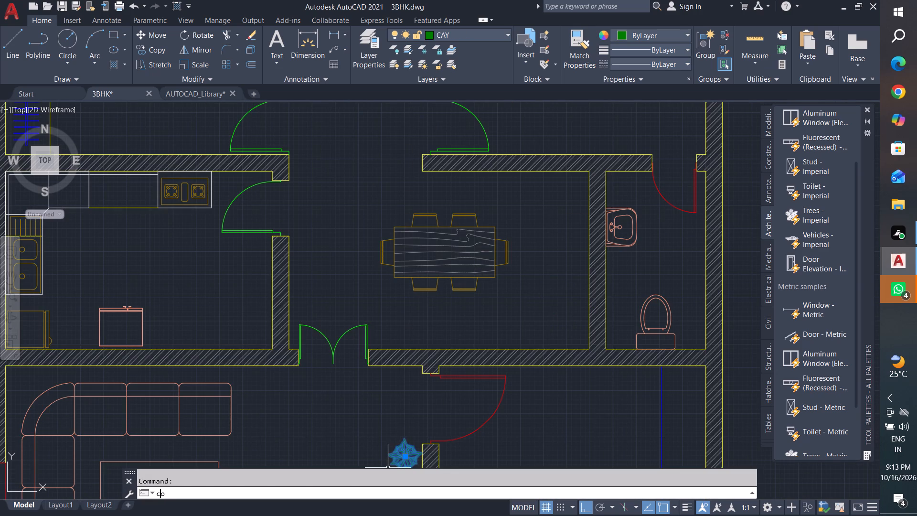
left_click(404, 456)
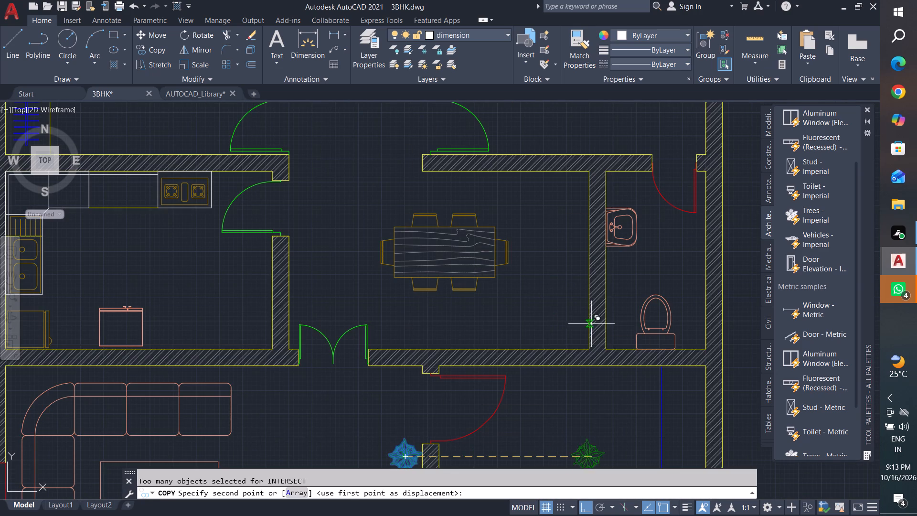
left_click(586, 506)
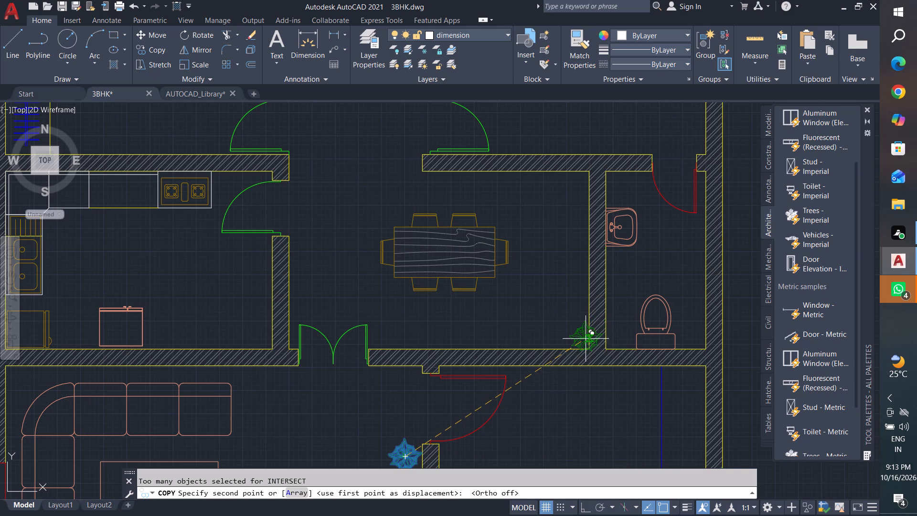
scroll(591, 324, "up", 2)
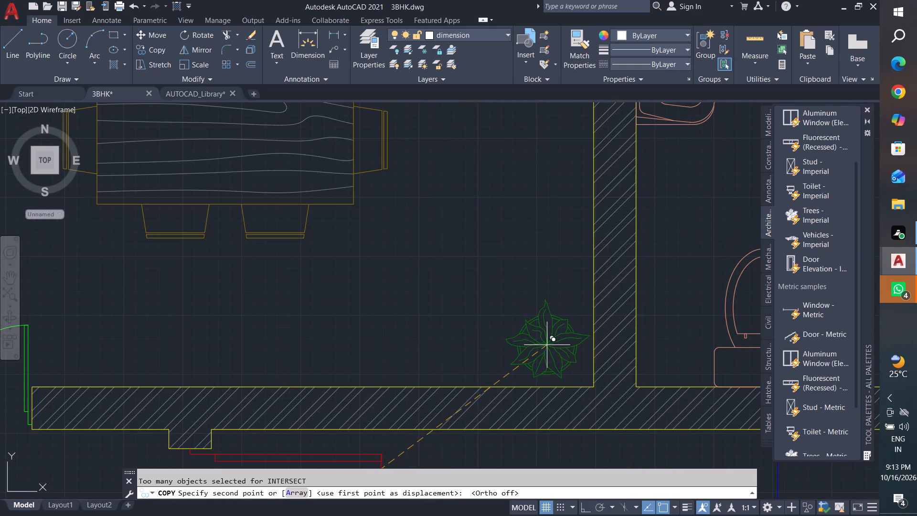
left_click(547, 345)
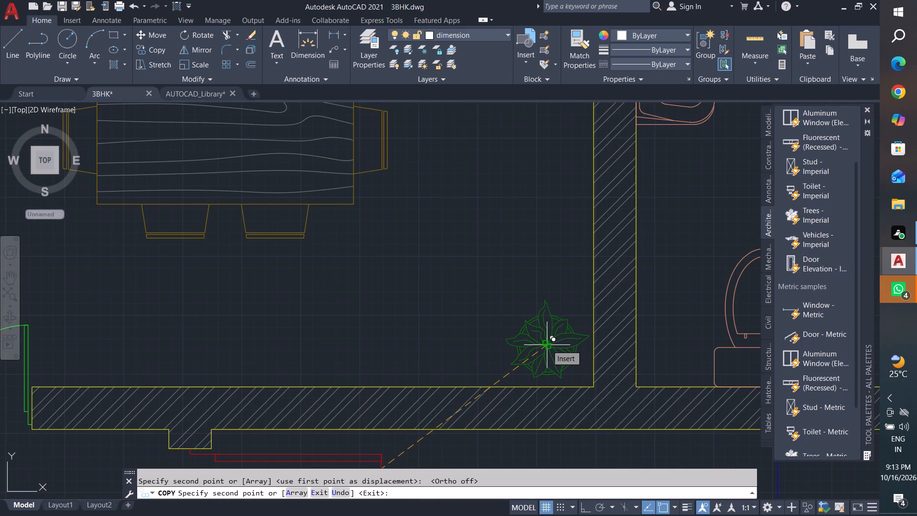
Place another copy of the small plant in the upper-left bedroom, beside the lower end of the wardrobe.
scroll(547, 345, "down", 2)
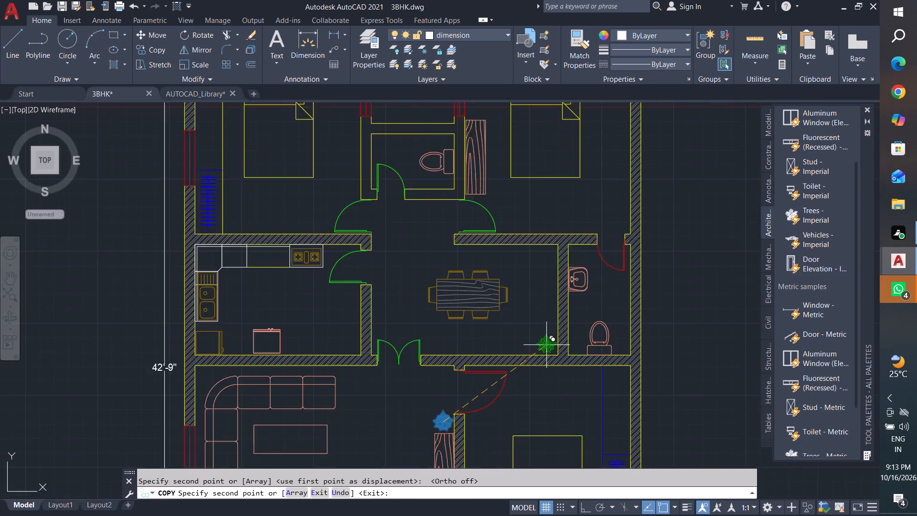
scroll(547, 345, "down", 2)
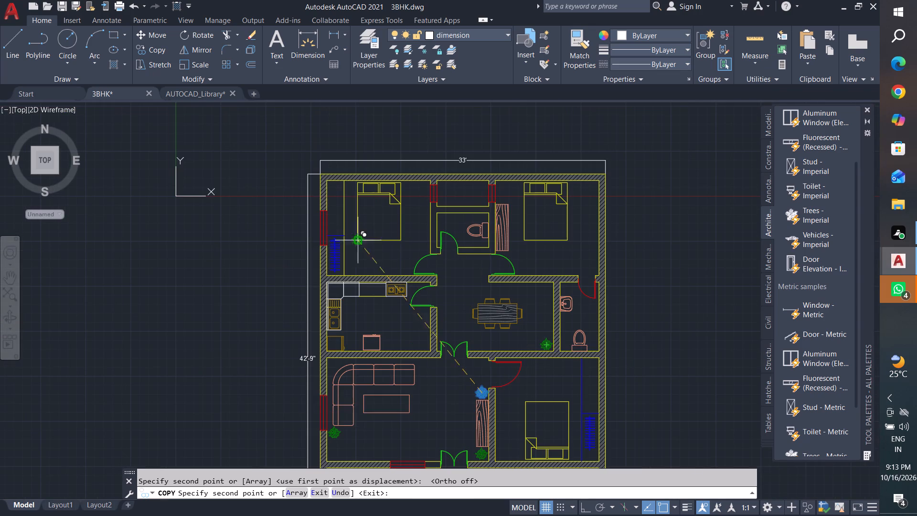
scroll(350, 249, "up", 3)
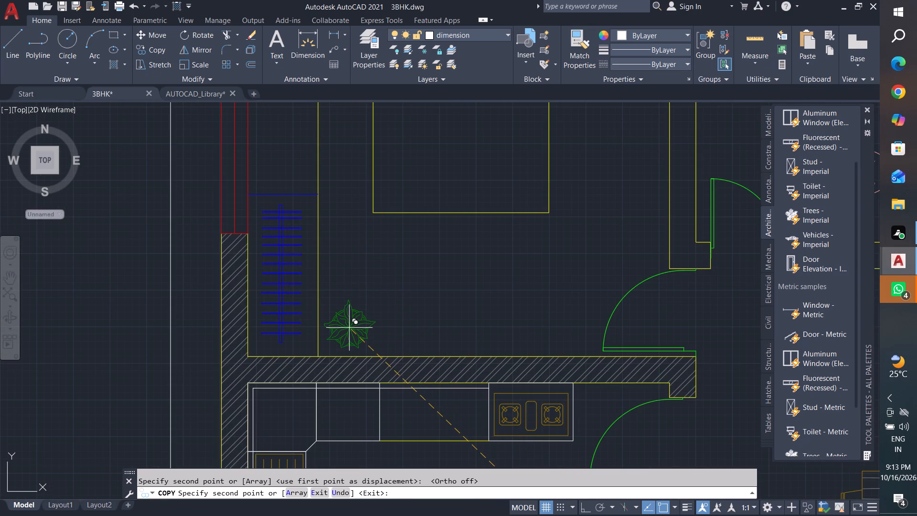
left_click(349, 327)
Place two more plant copies in the narrow space above the toilet between the bedrooms, one beside each window, and finish copying.
scroll(349, 327, "down", 4)
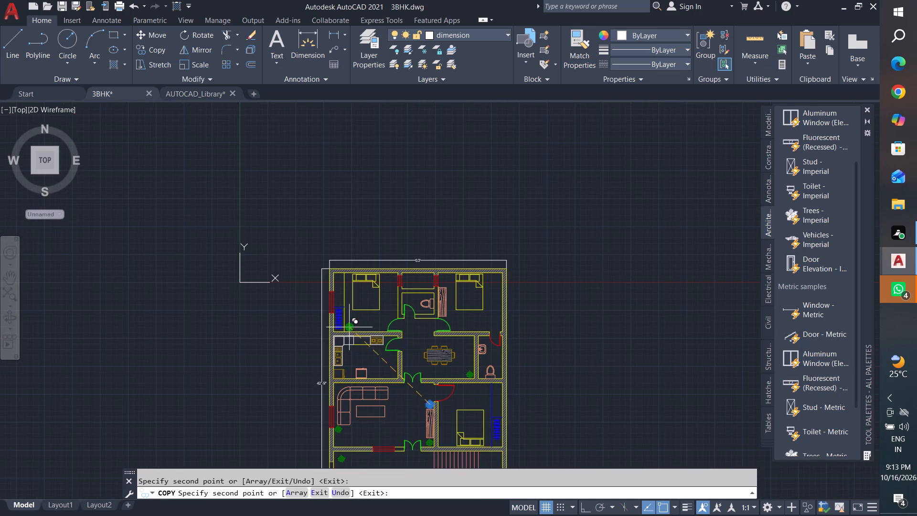
scroll(421, 280, "up", 4)
scroll(466, 254, "up", 1)
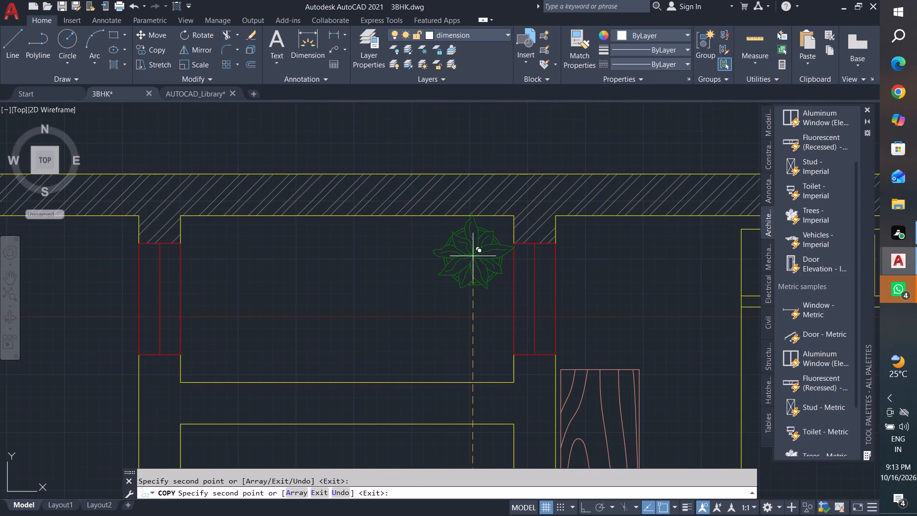
scroll(475, 255, "up", 1)
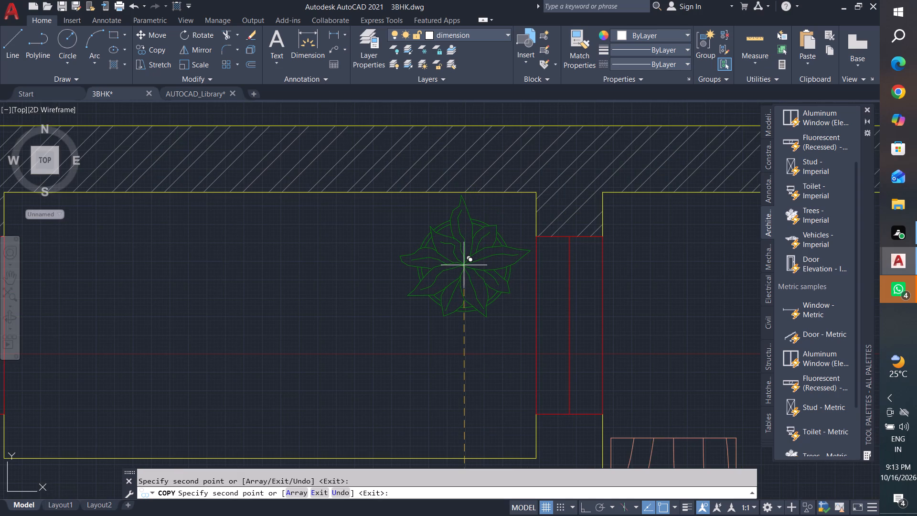
left_click(464, 265)
scroll(522, 306, "down", 2)
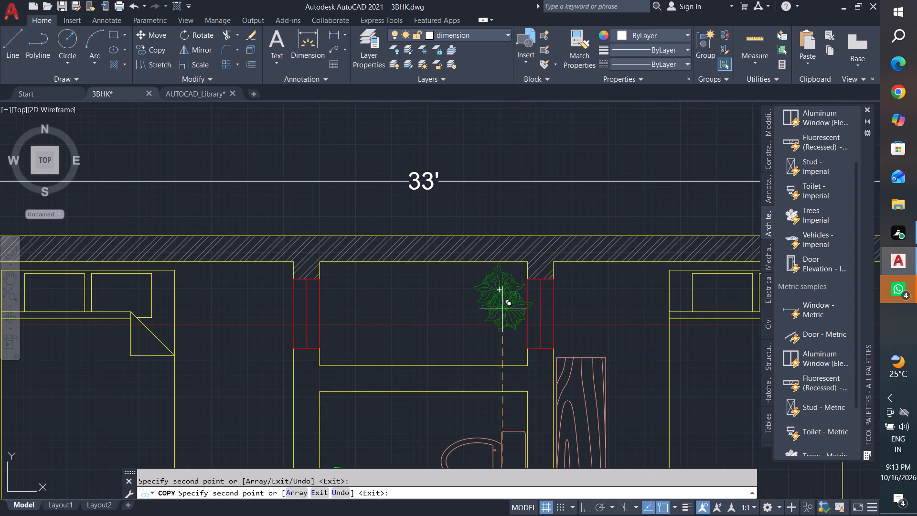
scroll(361, 293, "up", 1)
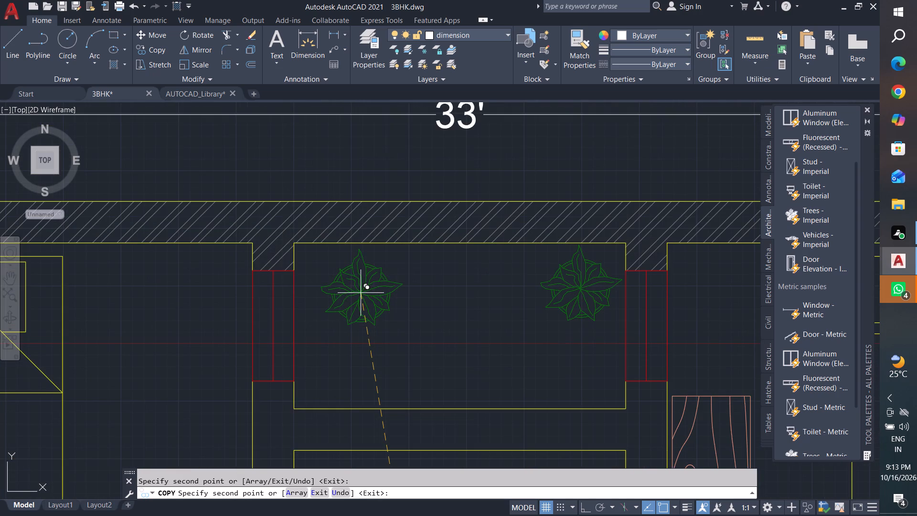
left_click(336, 290)
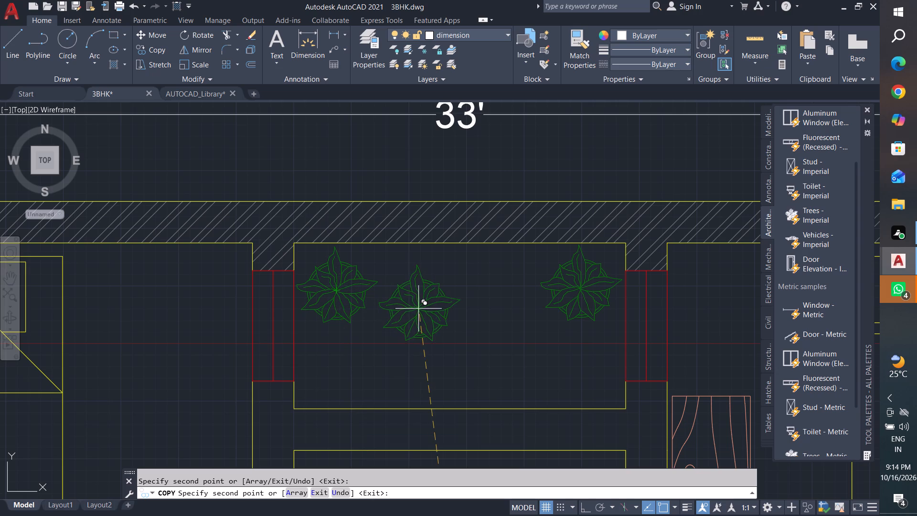
key("Escape")
key("Escape")
key("Escape")
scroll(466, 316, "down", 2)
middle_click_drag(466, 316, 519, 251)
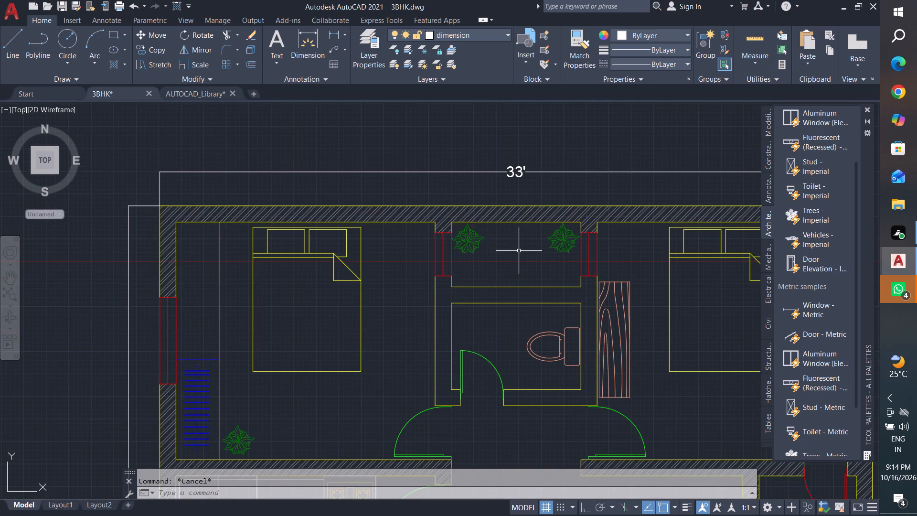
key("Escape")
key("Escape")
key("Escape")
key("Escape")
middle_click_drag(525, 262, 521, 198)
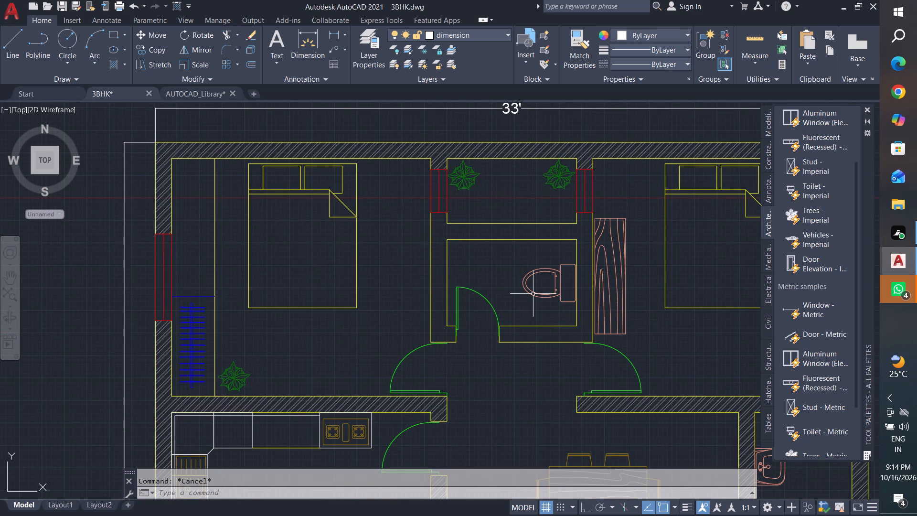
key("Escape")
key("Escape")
Copy the washbasin from its back-edge midpoint into the toilet between the upper bedrooms, against the wall beside the door, and finish copying.
scroll(541, 294, "down", 2)
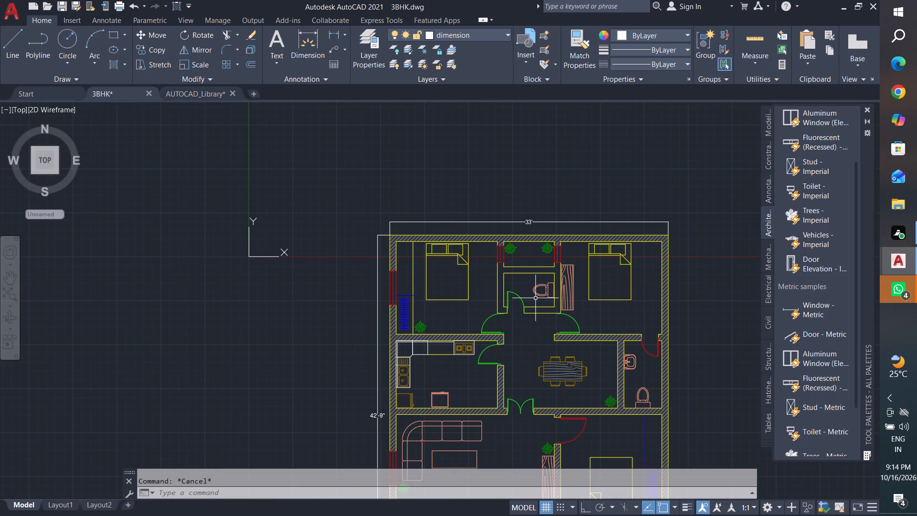
scroll(621, 372, "up", 2)
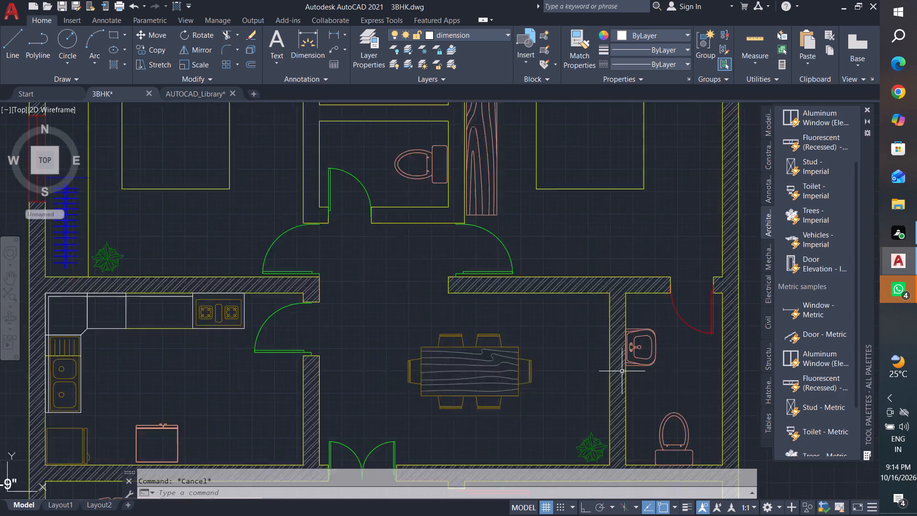
scroll(622, 371, "up", 2)
left_click(719, 240)
left_click(651, 387)
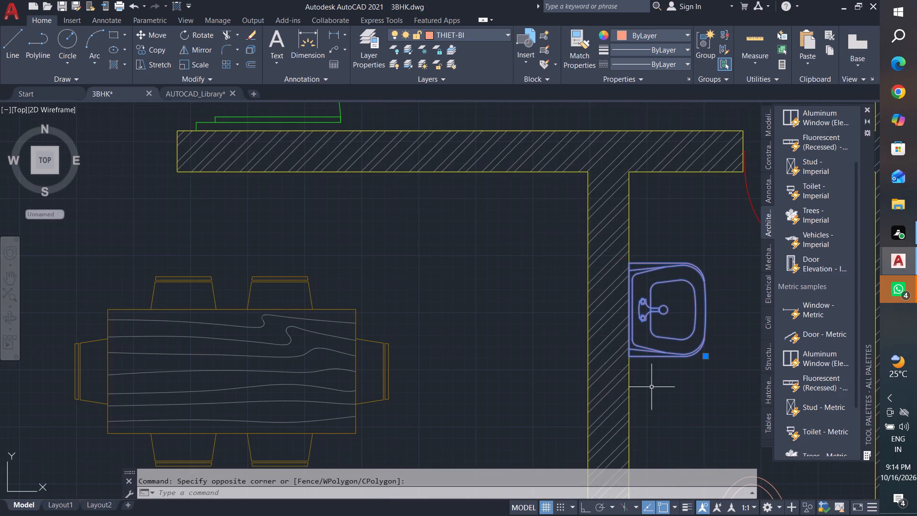
type("co")
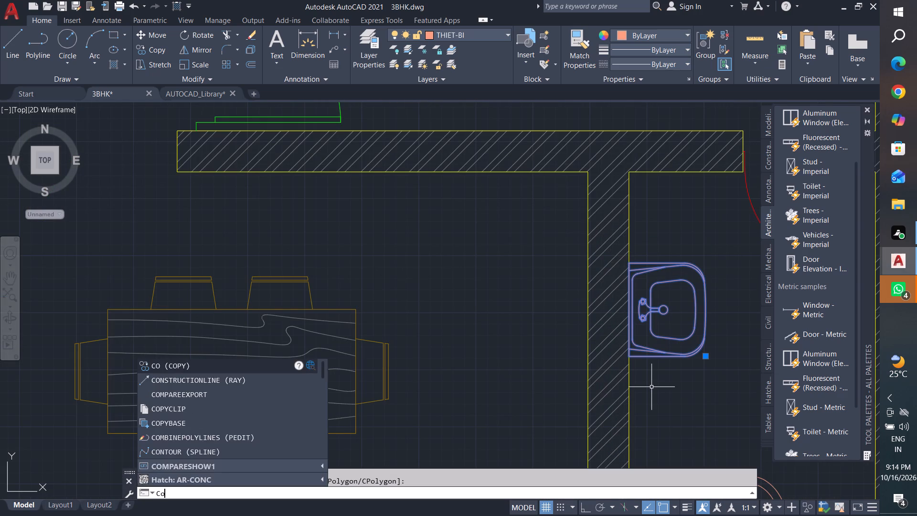
key("Return")
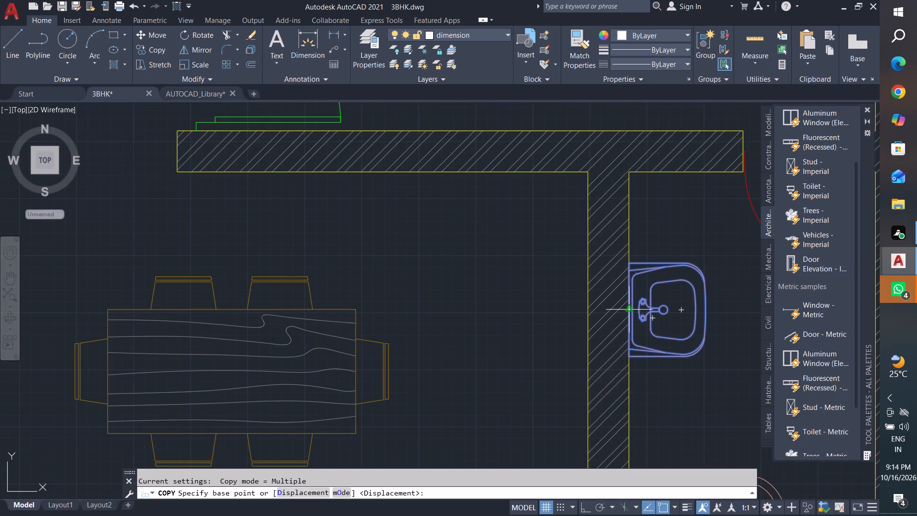
left_click(631, 311)
scroll(656, 376, "down", 4)
scroll(529, 282, "up", 3)
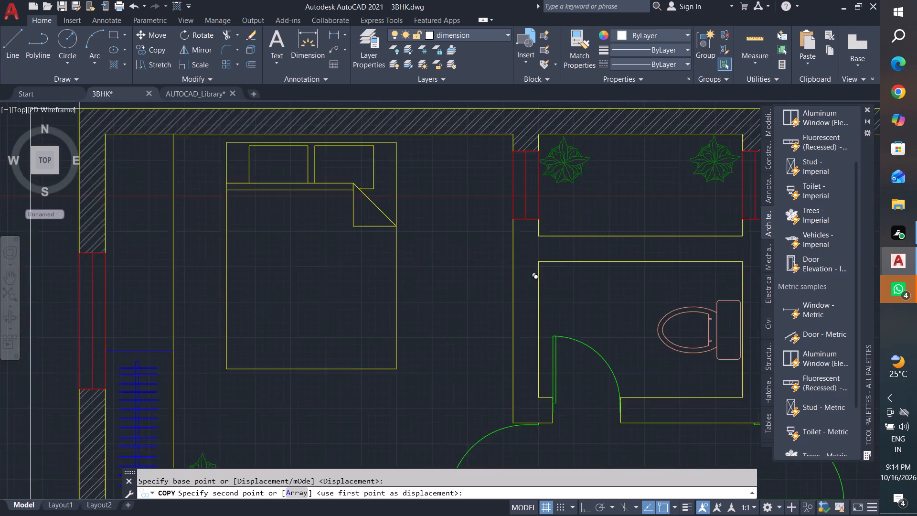
scroll(529, 282, "up", 1)
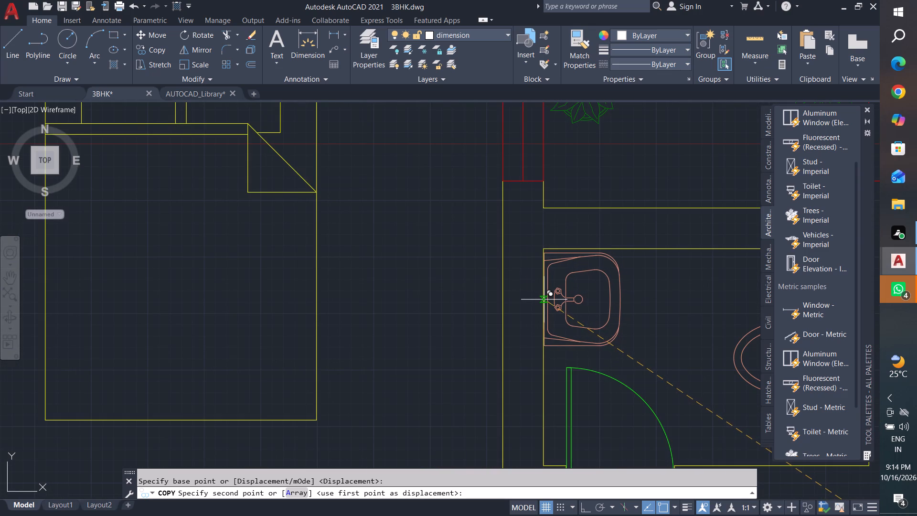
scroll(544, 300, "up", 1)
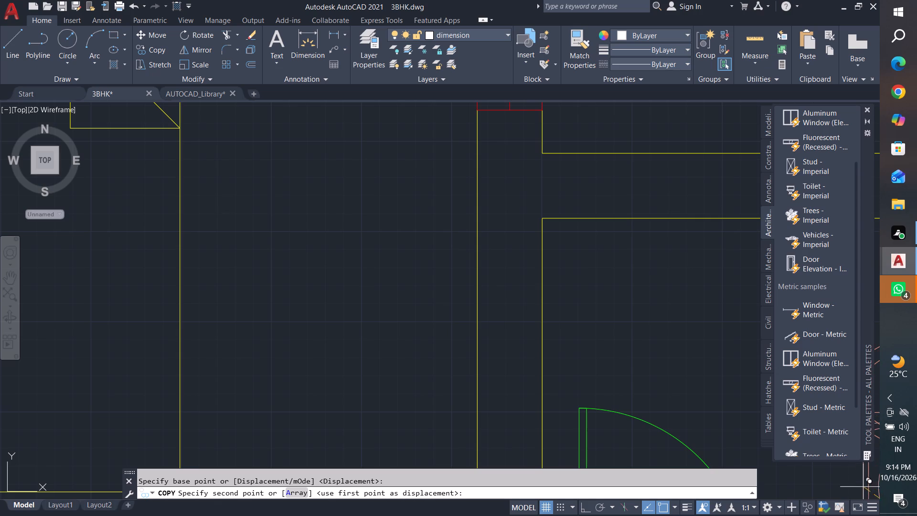
scroll(431, 347, "down", 2)
scroll(498, 335, "up", 2)
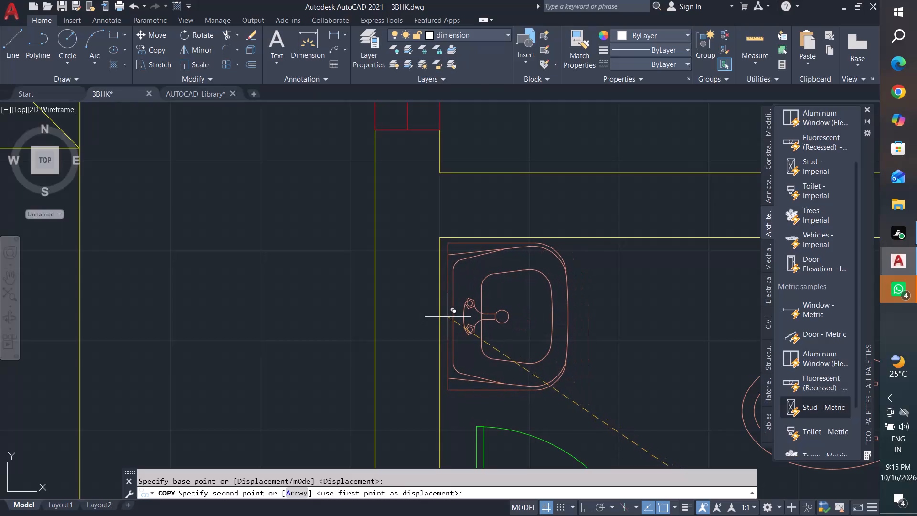
left_click(445, 317)
key("Escape")
key("Escape")
key("Escape")
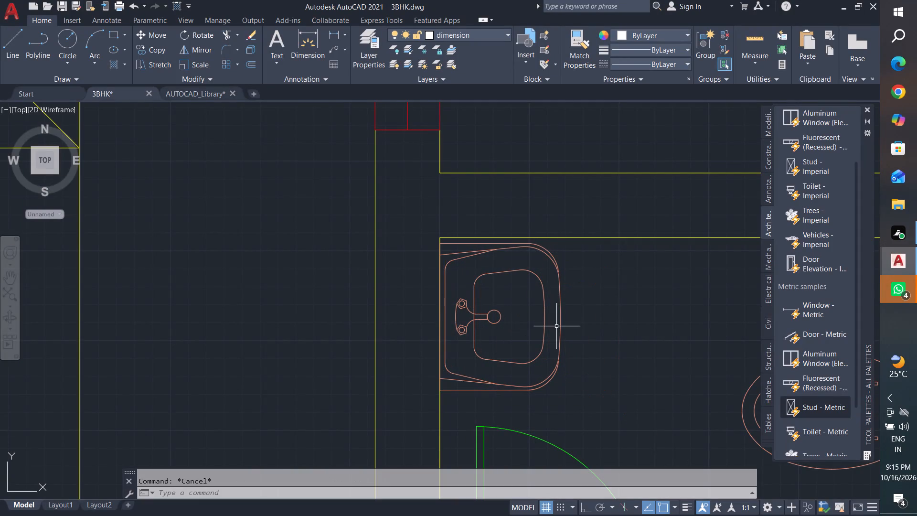
key("Escape")
key("Escape")
Move the copied washbasin up so its back corner meets the toilet room's upper-left inner corner.
left_click(576, 243)
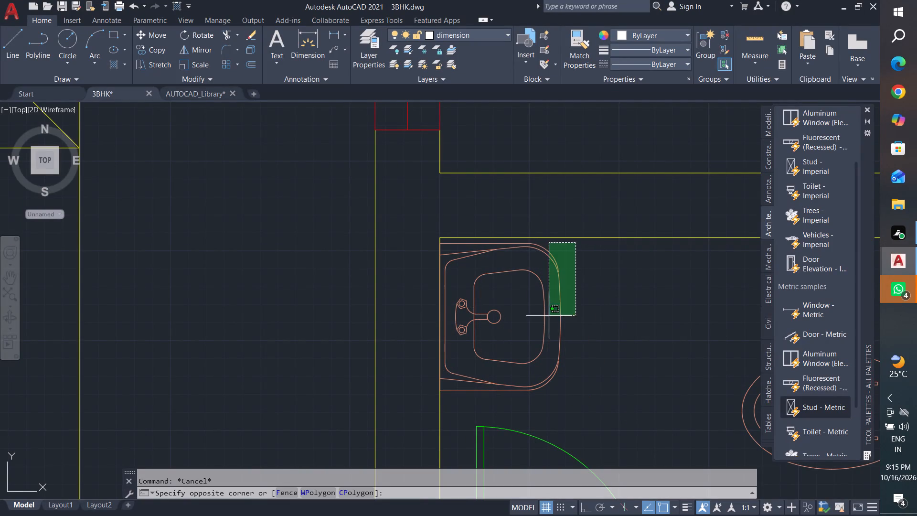
left_click(453, 395)
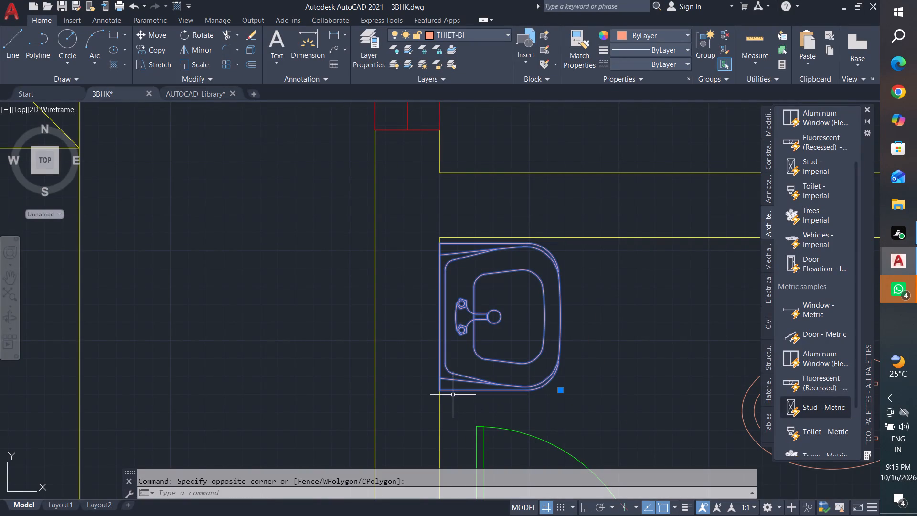
key("m")
key("Return")
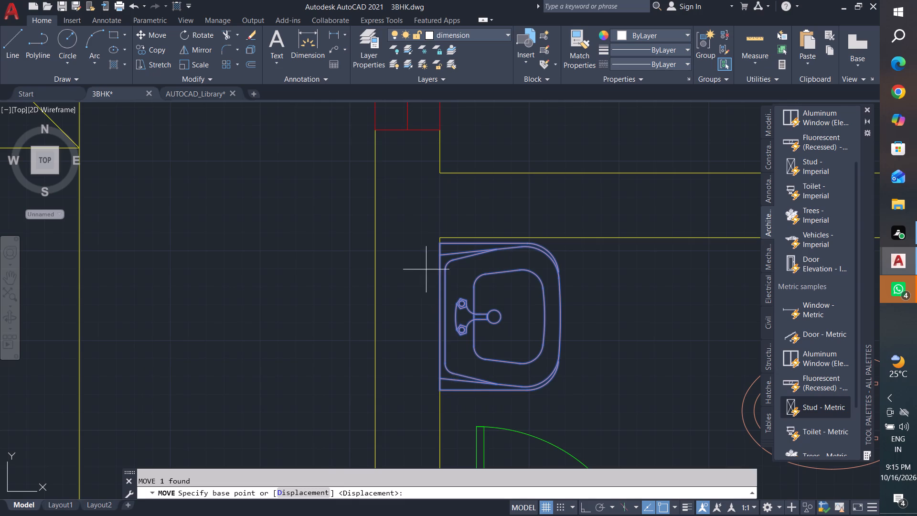
scroll(439, 247, "up", 3)
left_click(437, 234)
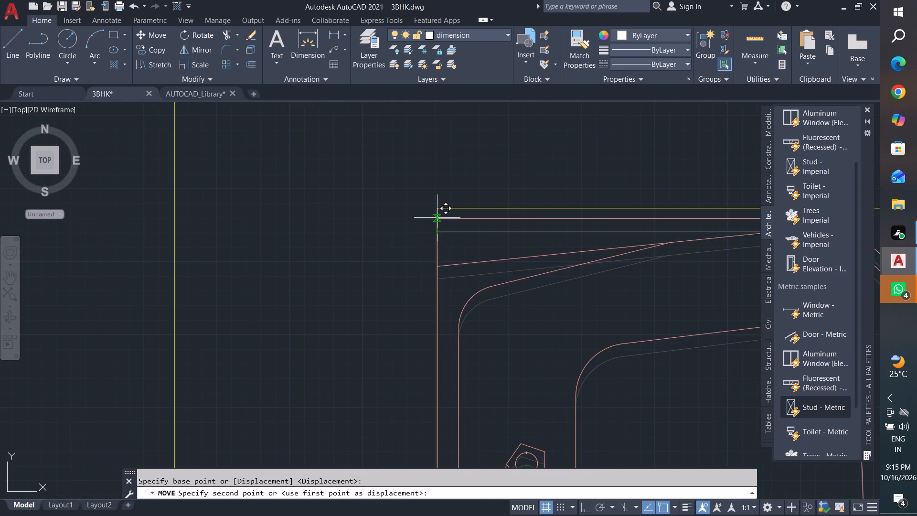
left_click(437, 209)
scroll(389, 322, "down", 5)
key("Escape")
key("Escape")
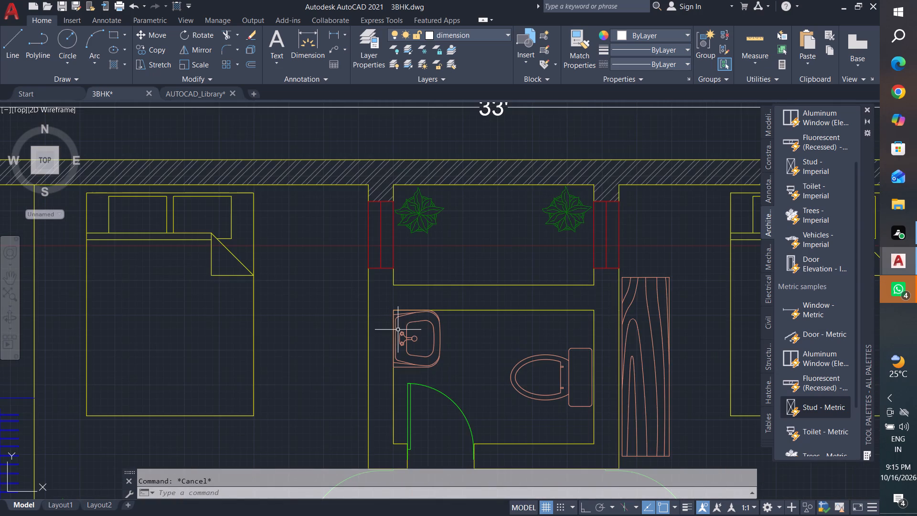
key("Escape")
key("Escape")
Scale the copied washbasin down freehand to about two-thirds size, using its upper-left corner as the base point.
scroll(464, 359, "down", 2)
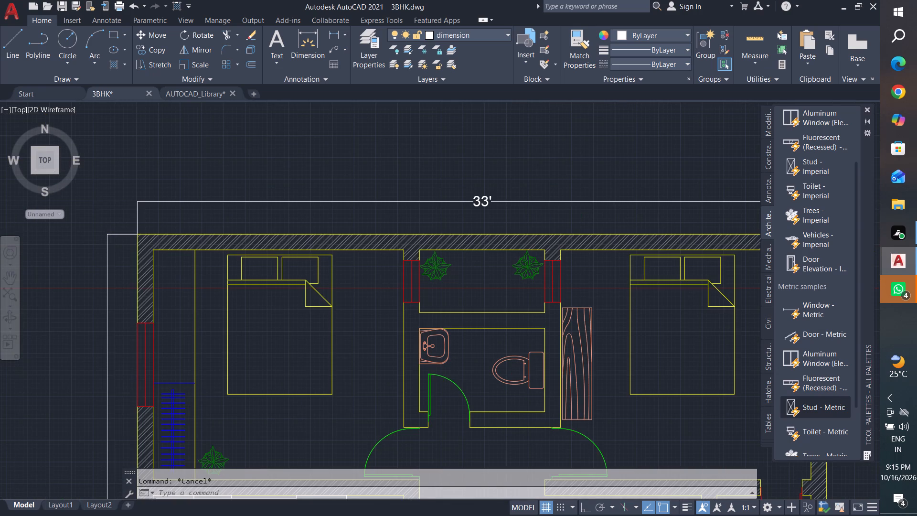
scroll(457, 361, "up", 2)
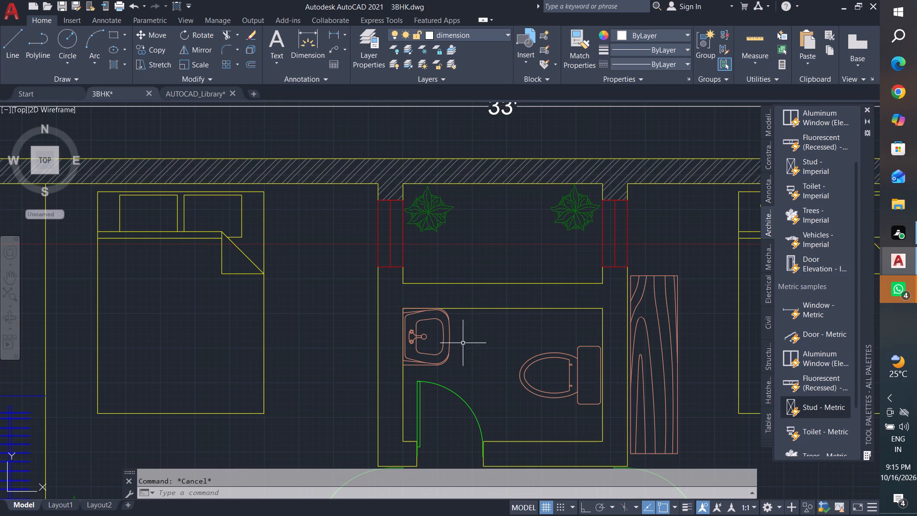
left_click(465, 325)
left_click(415, 360)
type("sc")
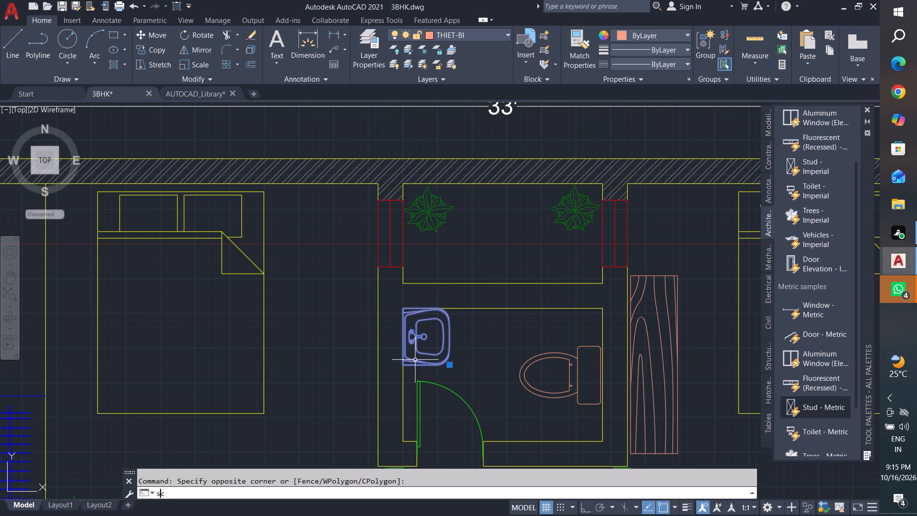
key("Return")
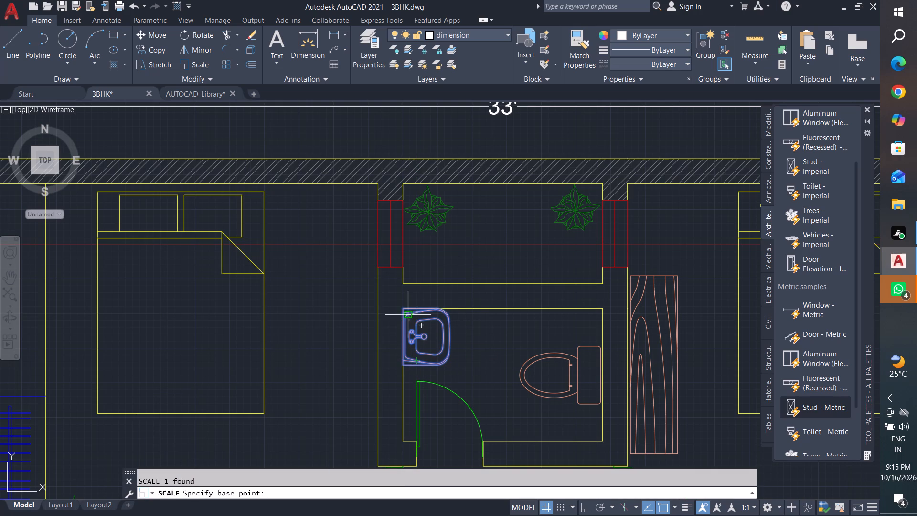
left_click(403, 308)
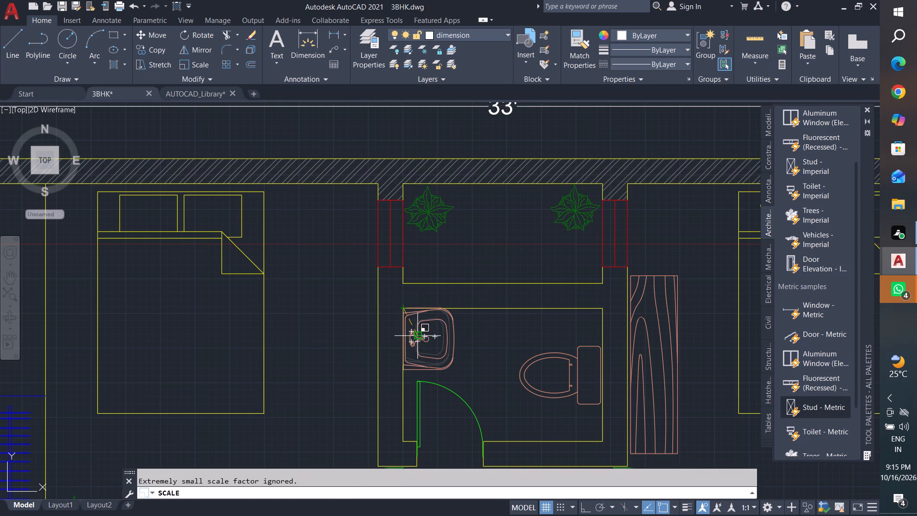
scroll(417, 335, "up", 2)
left_click(404, 308)
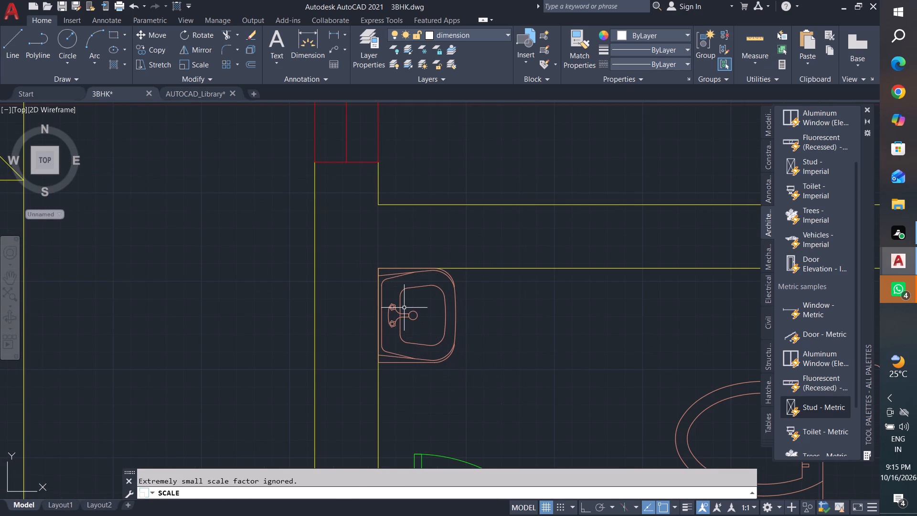
key("Escape")
key("Escape")
key("Escape")
With Ortho turned on, move the reduced washbasin by its upper-left corner slightly down from the toilet room's corner.
left_click(484, 280)
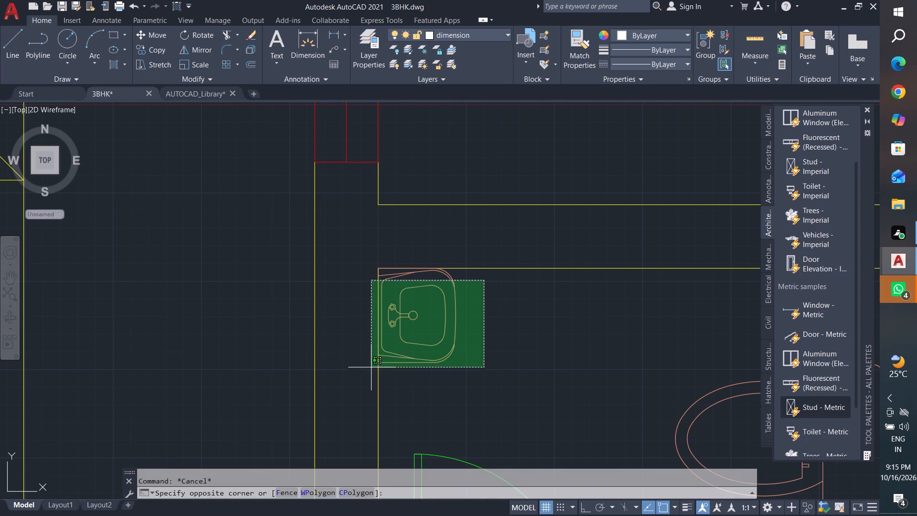
left_click(390, 374)
key("m")
key("Return")
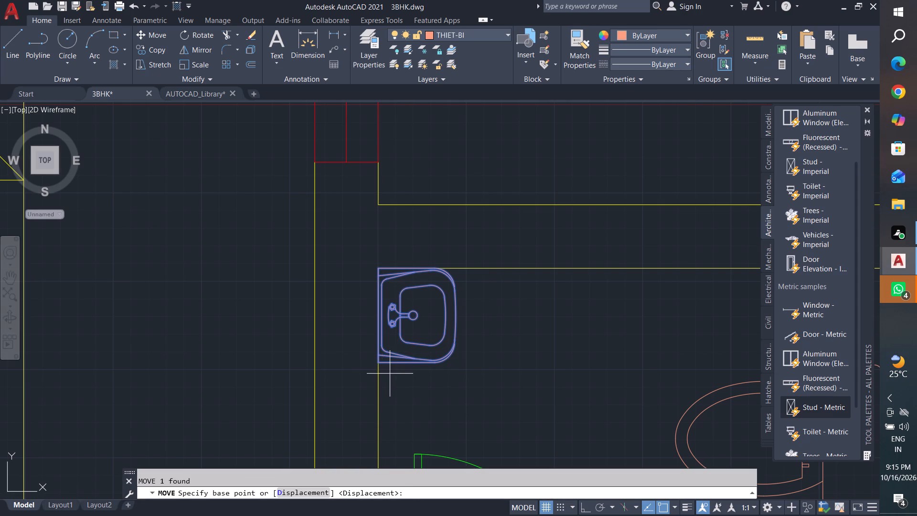
left_click(377, 270)
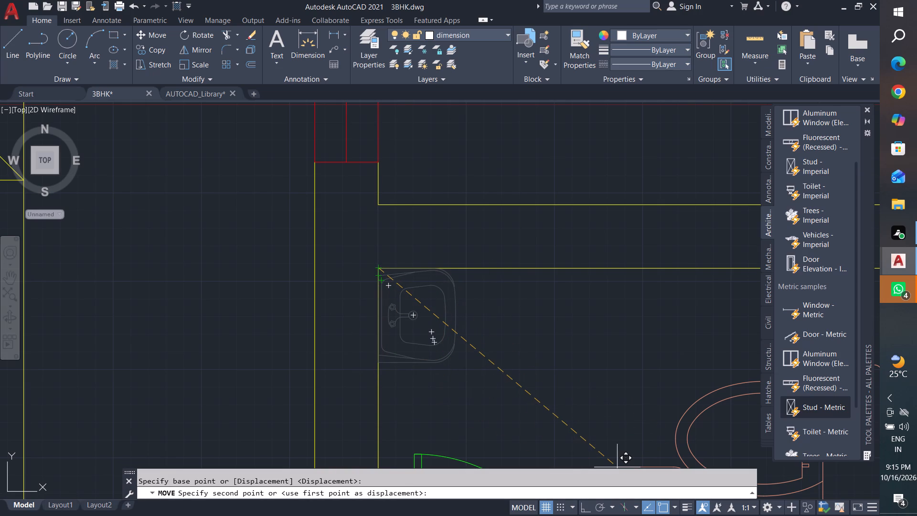
left_click(589, 509)
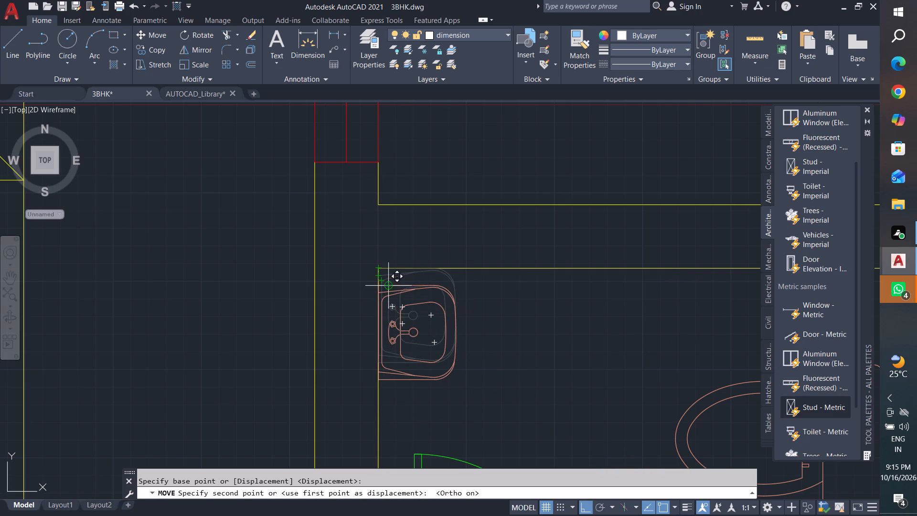
left_click(388, 284)
key("Escape")
key("grave")
key("Escape")
key("Escape")
key("Escape")
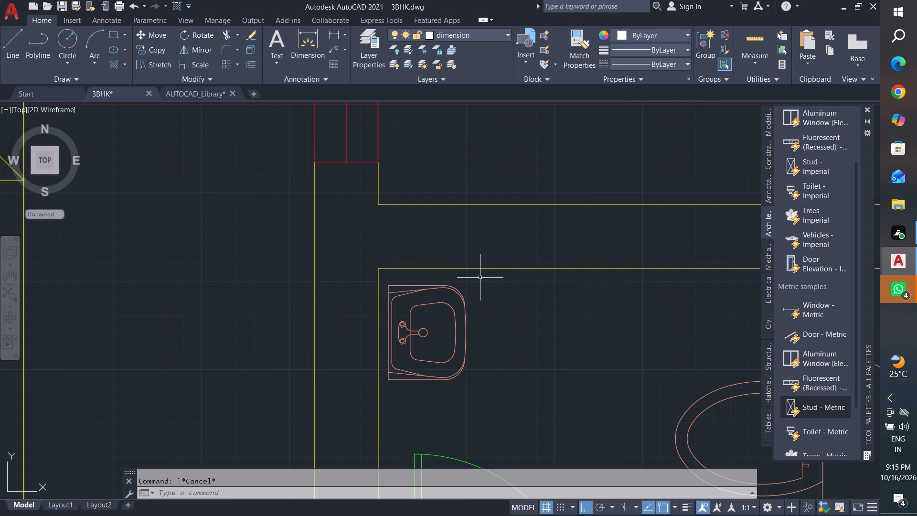
Move the washbasin horizontally by its upper-left corner until its back edge sits flush against the toilet room's left wall.
left_click(480, 278)
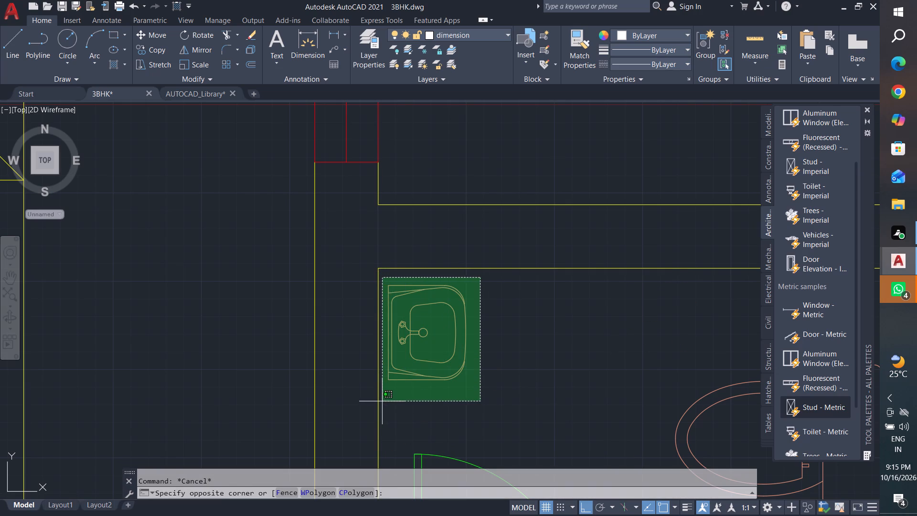
left_click(382, 401)
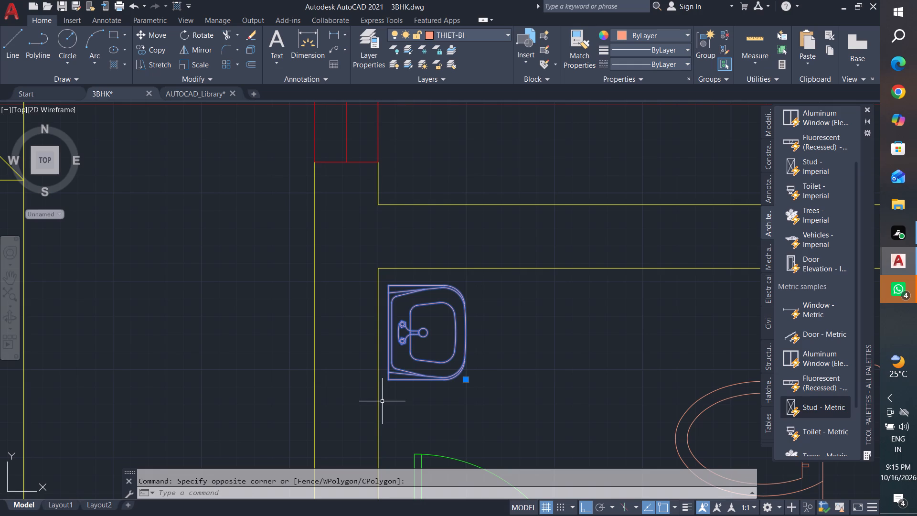
key("m")
key("Return")
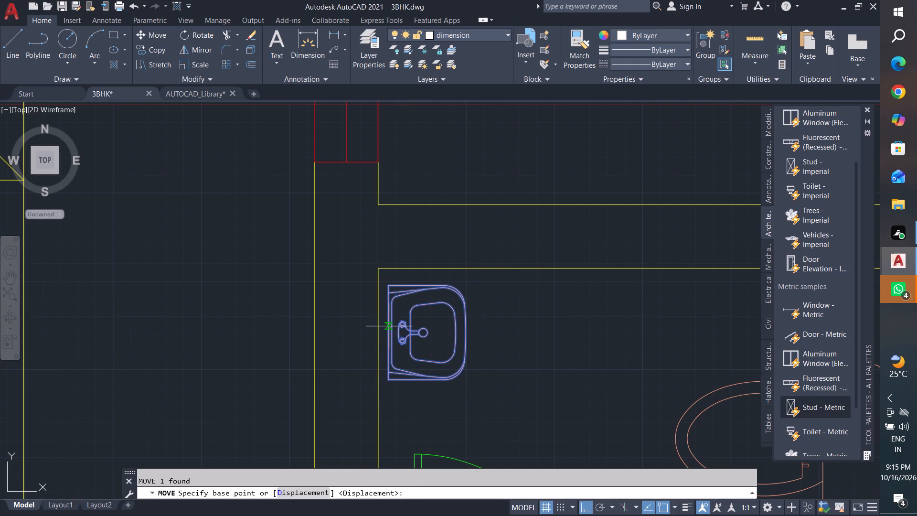
scroll(389, 326, "up", 1)
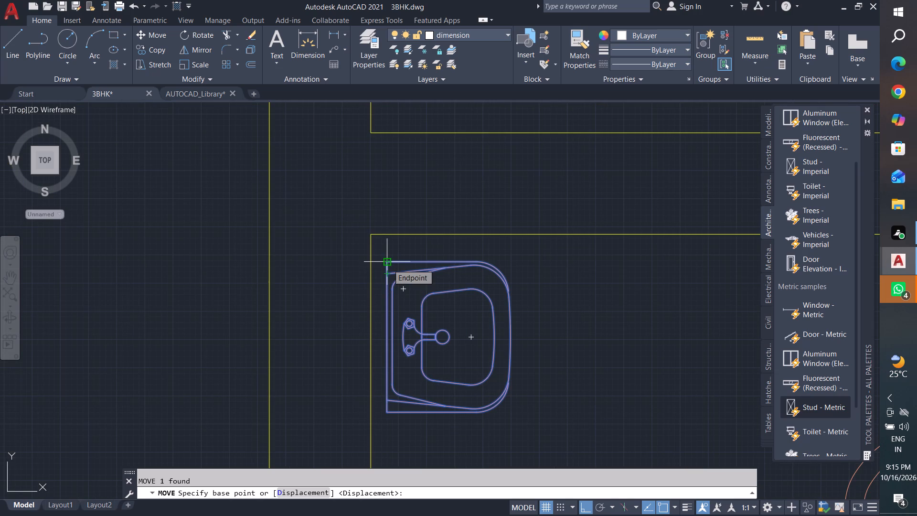
scroll(388, 264, "up", 1)
left_click(386, 257)
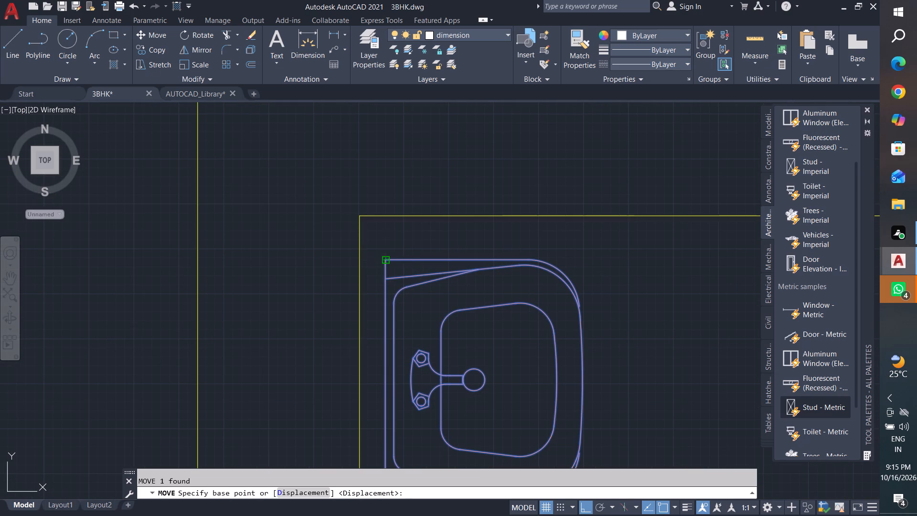
left_click(359, 263)
scroll(421, 306, "down", 4)
key("Escape")
key("Escape")
Scale the toilet in the room between the upper bedrooms down freehand to about 85% size, based at its tank's upper-right corner.
middle_click_drag(585, 374, 462, 301)
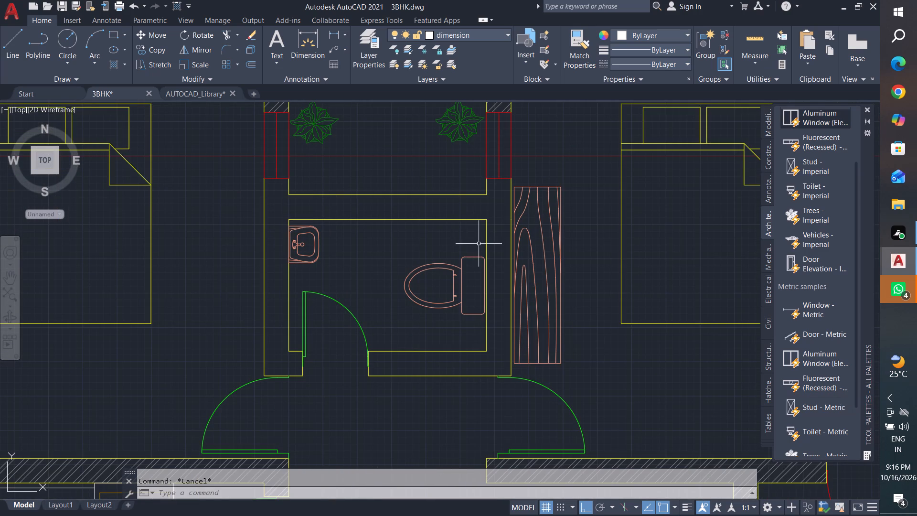
left_click(479, 245)
left_click(397, 323)
type("sc")
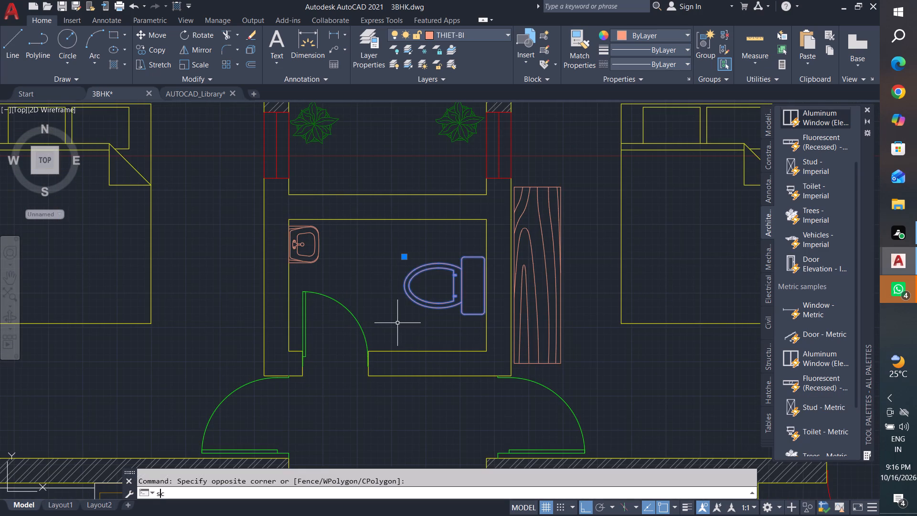
key("Return")
scroll(487, 265, "up", 2)
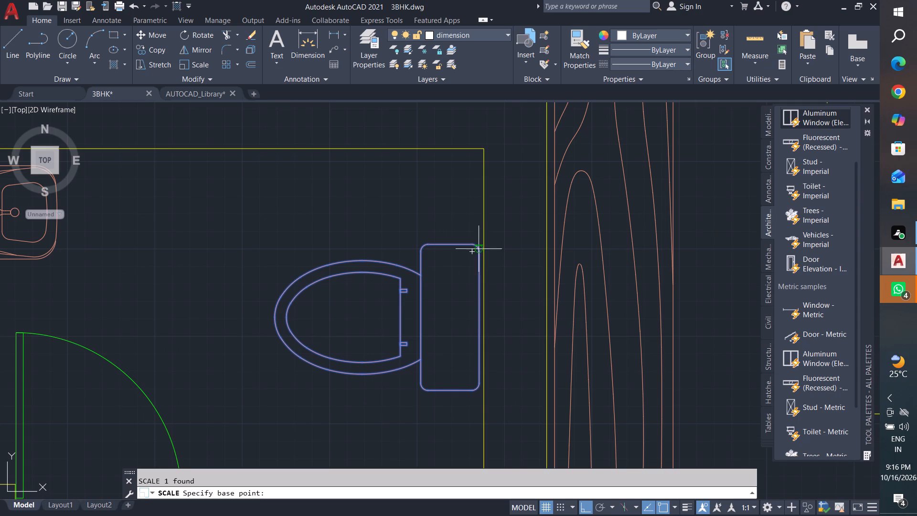
left_click(472, 250)
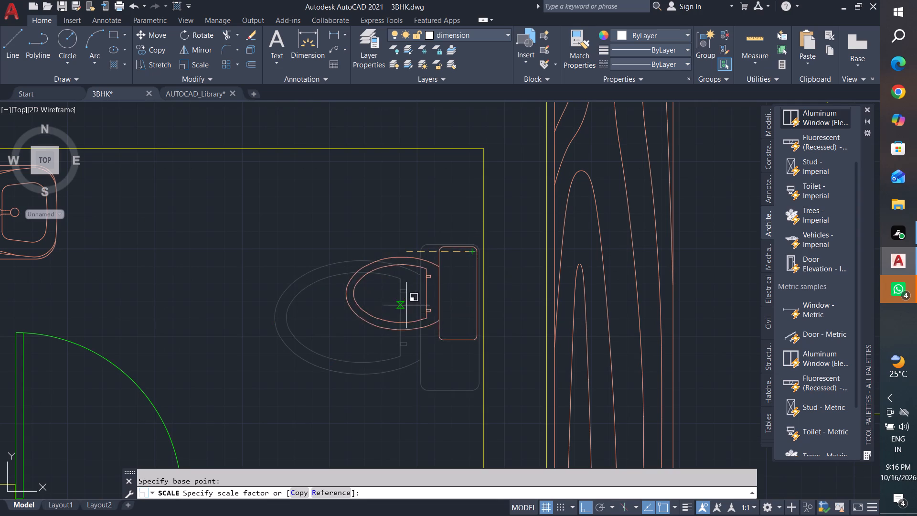
left_click(384, 320)
key("Escape")
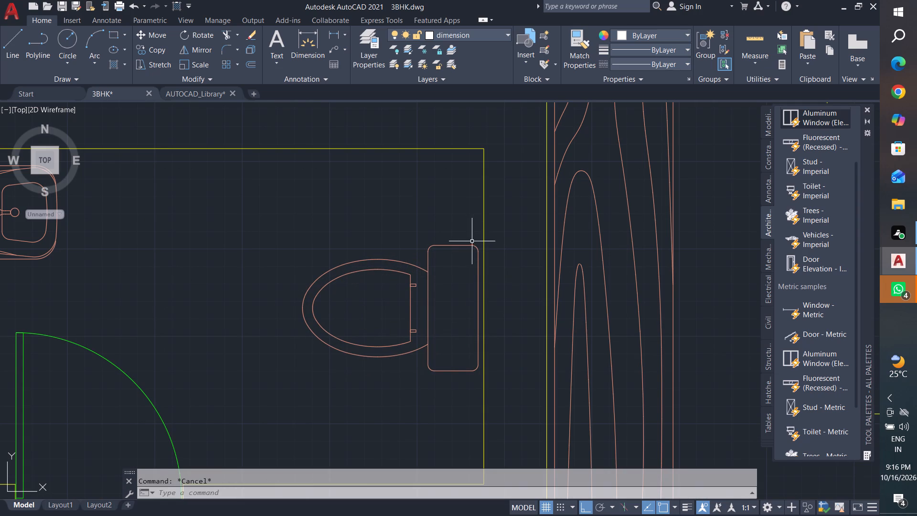
key("Escape")
key("Escape")
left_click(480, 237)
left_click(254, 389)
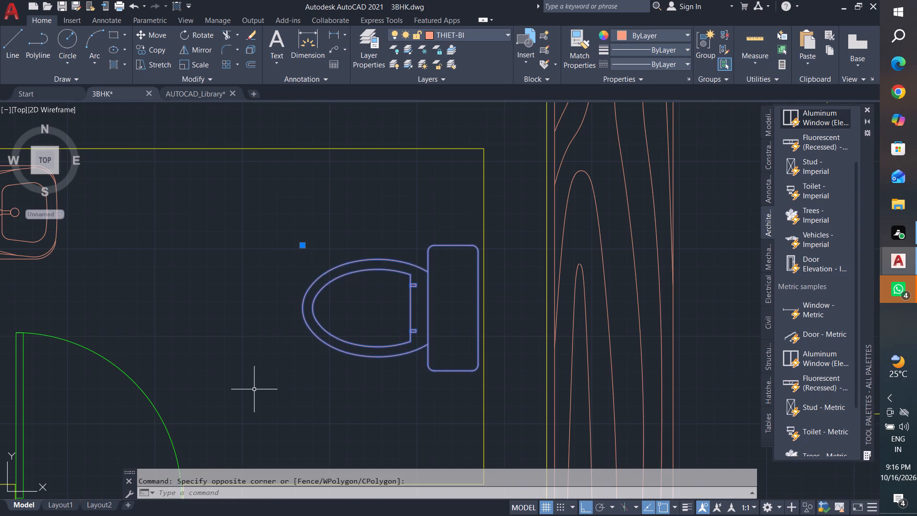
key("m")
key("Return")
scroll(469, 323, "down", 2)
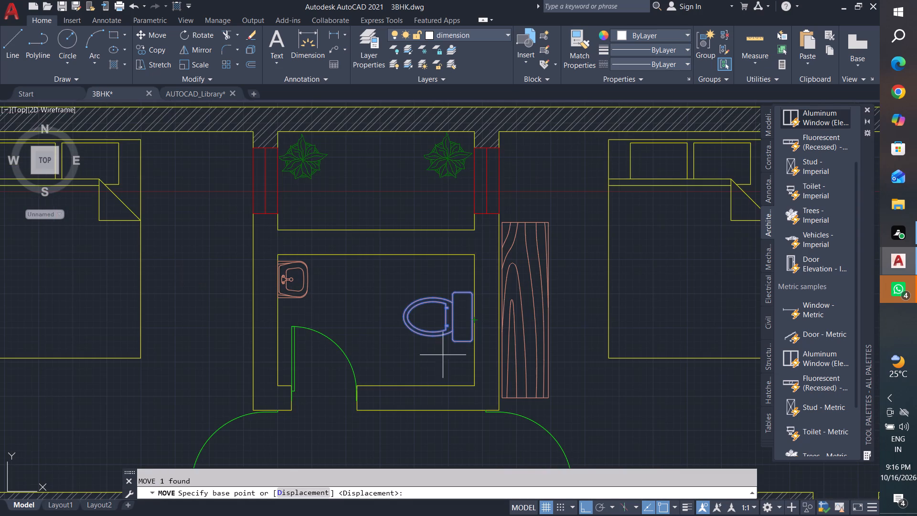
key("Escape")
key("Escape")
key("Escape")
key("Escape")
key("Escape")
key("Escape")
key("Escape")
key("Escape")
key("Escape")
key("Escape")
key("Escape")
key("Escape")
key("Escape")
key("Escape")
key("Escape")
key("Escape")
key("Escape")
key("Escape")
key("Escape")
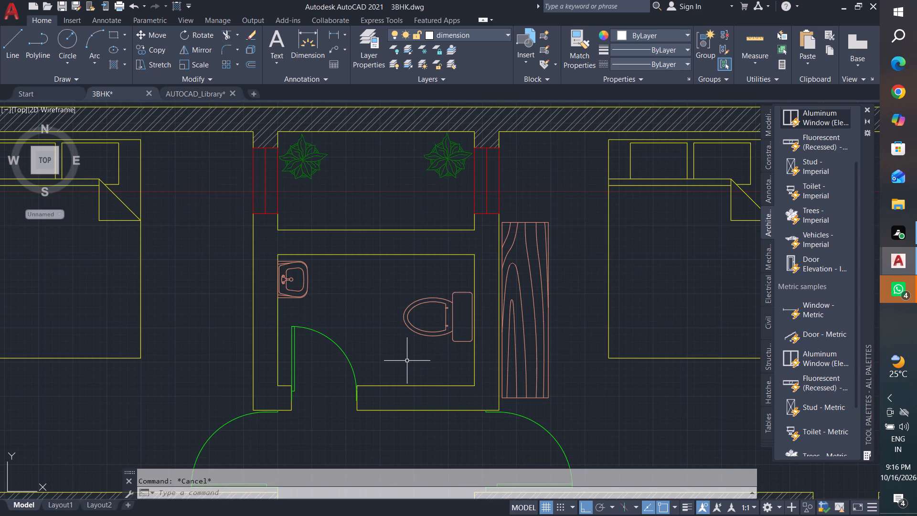
With Ortho turned off, copy the dining area's plant by its centre into the lower-right corner of the upper-right bedroom.
scroll(406, 361, "down", 3)
middle_click_drag(414, 395, 414, 320)
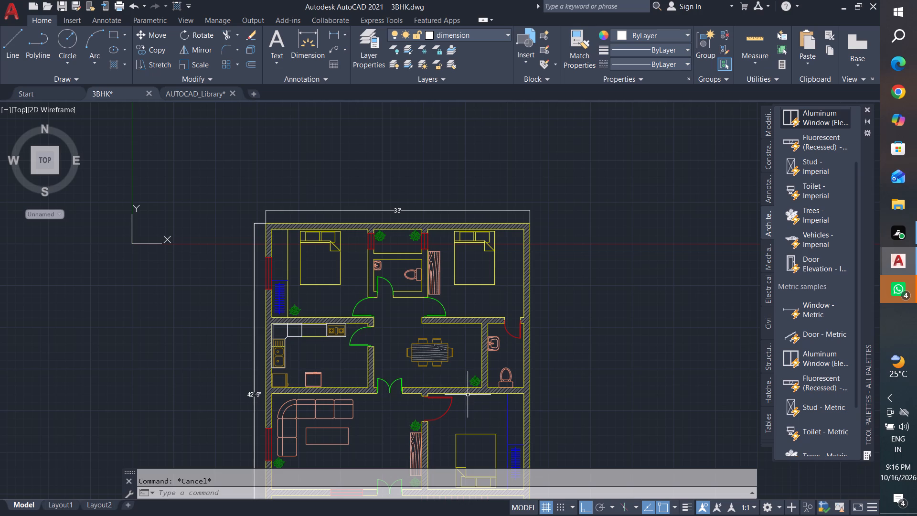
scroll(487, 391, "up", 3)
left_click(456, 333)
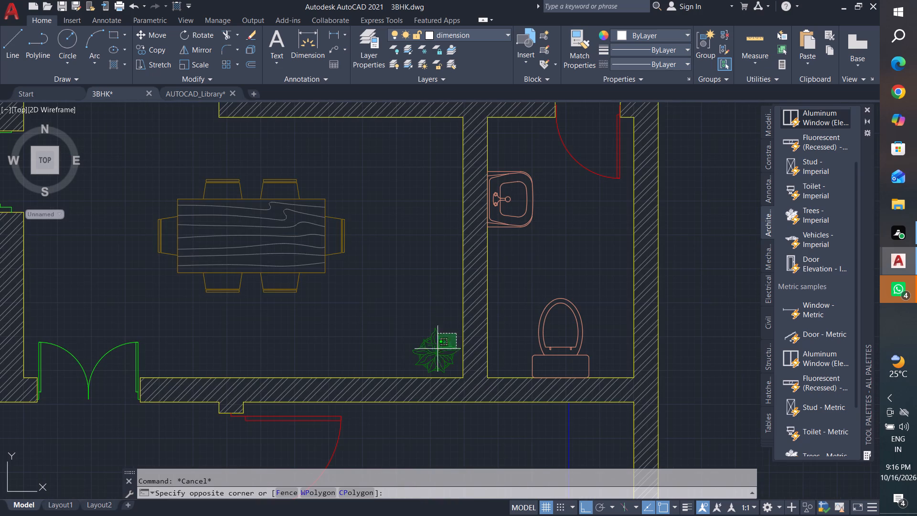
left_click(402, 367)
type("co")
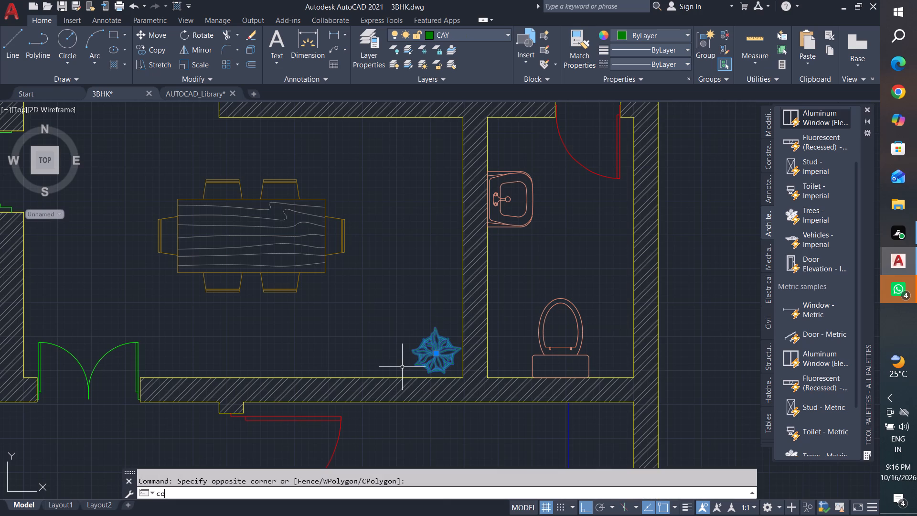
key("Return")
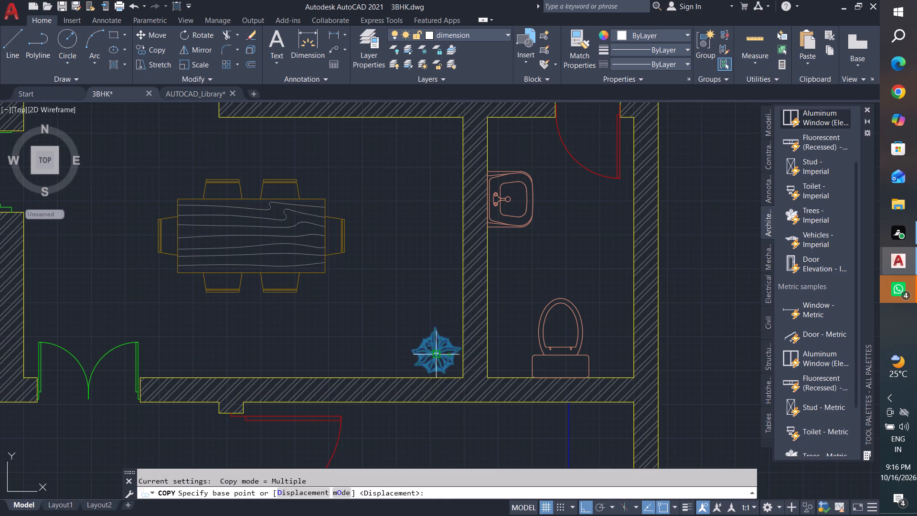
left_click(437, 355)
scroll(393, 417, "down", 4)
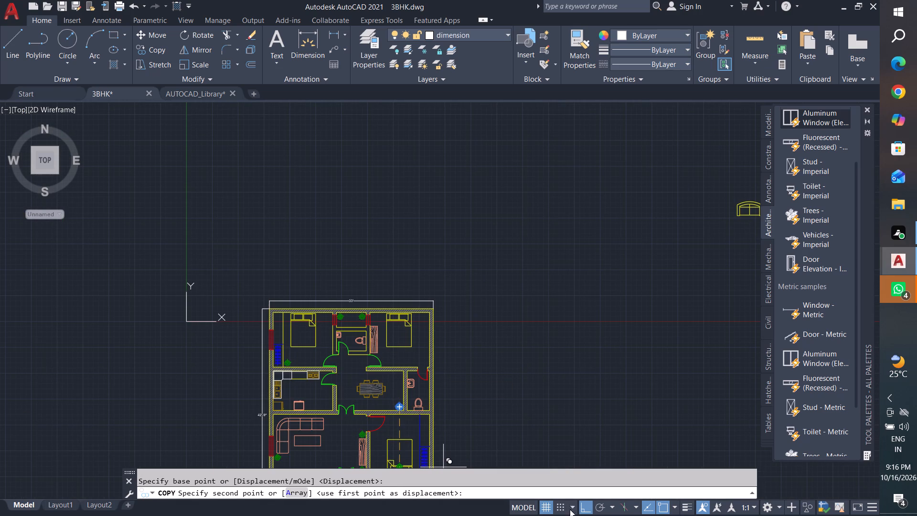
left_click(584, 510)
scroll(400, 359, "up", 3)
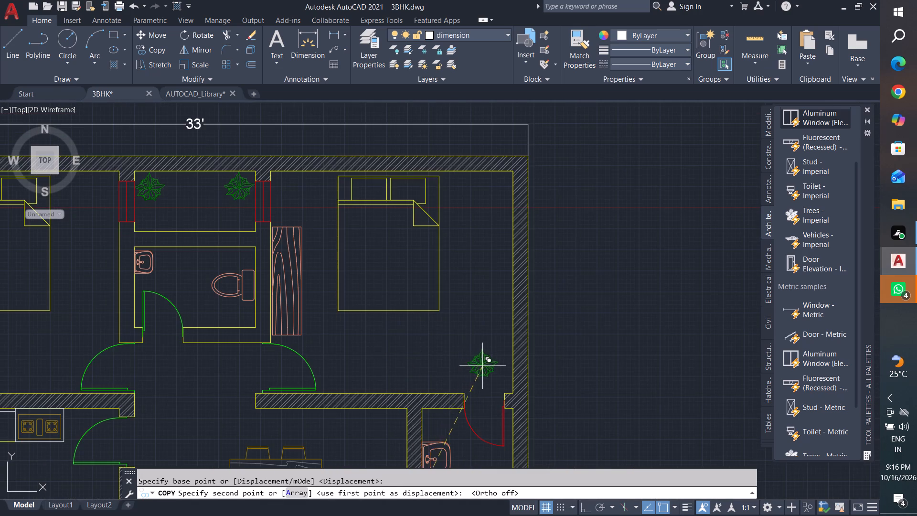
scroll(484, 367, "up", 3)
scroll(494, 324, "down", 2)
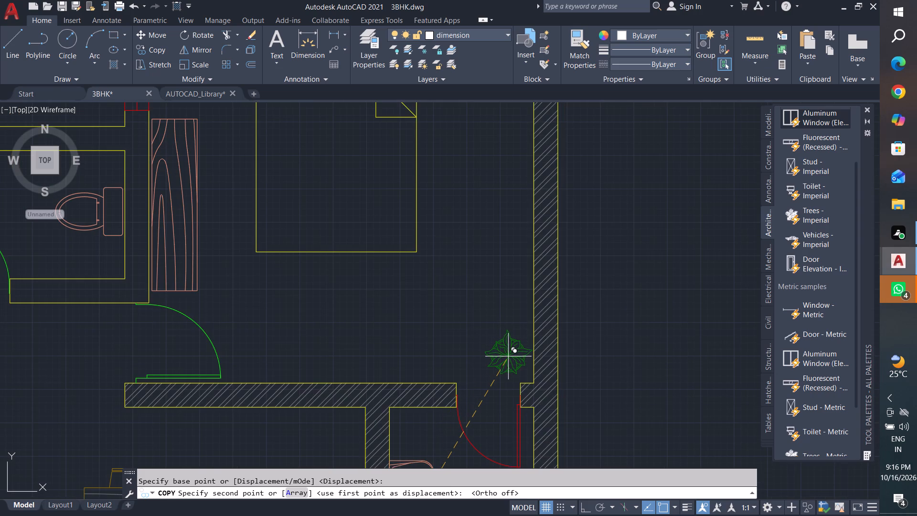
scroll(508, 356, "up", 2)
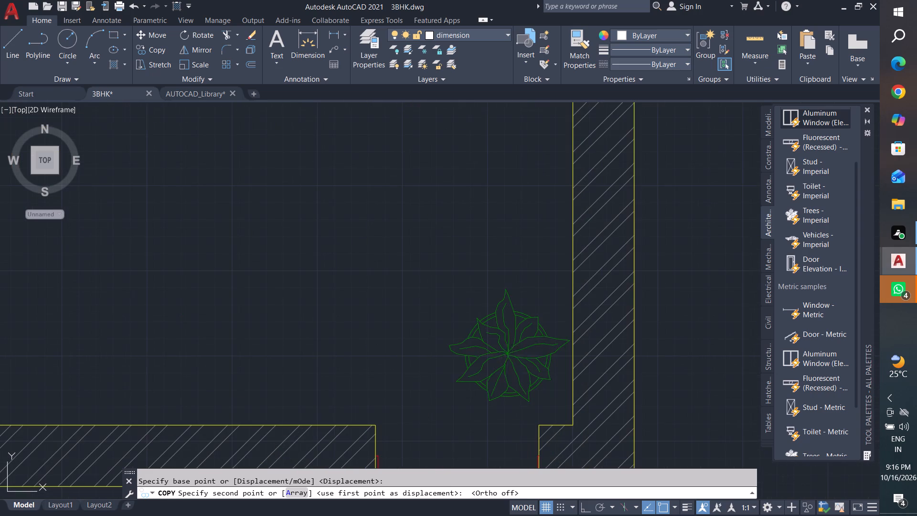
left_click(508, 345)
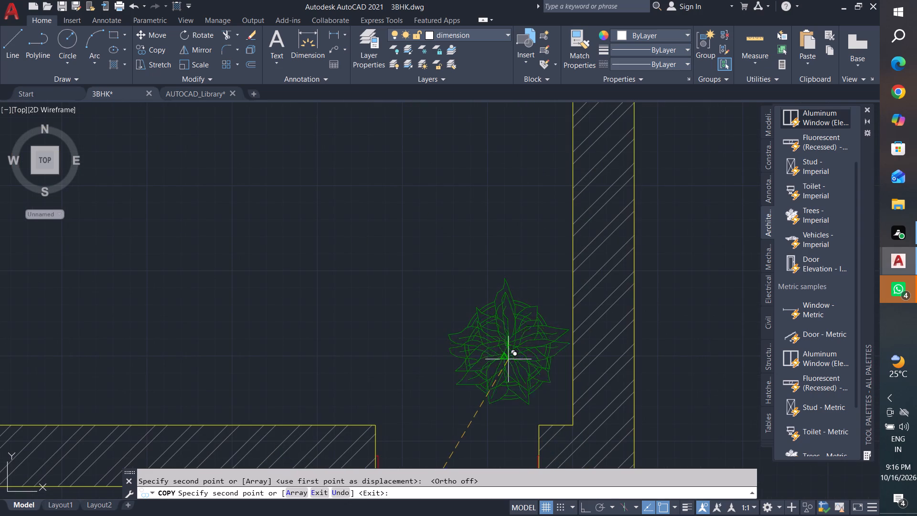
scroll(508, 359, "down", 4)
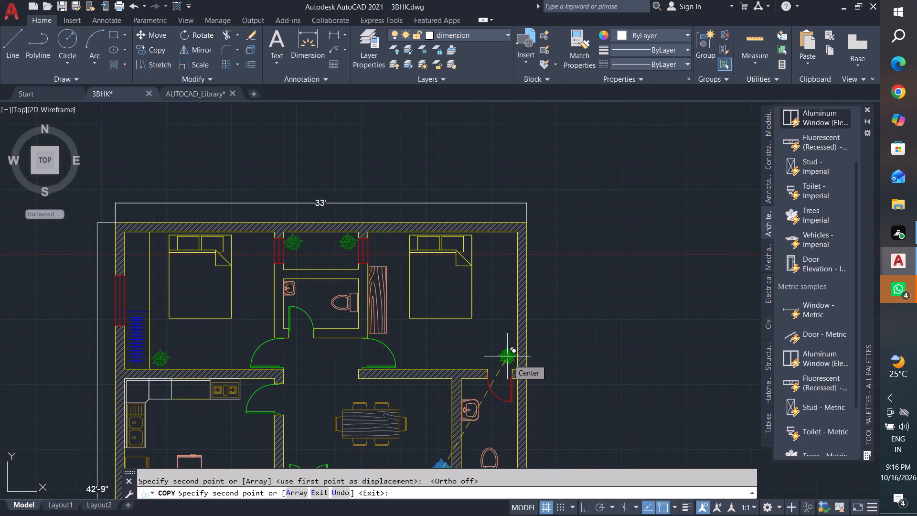
key("Escape")
key("Escape")
key("Escape")
Extend the short horizontal line at the arc end of the upper-right bedroom's attached bathroom door to the adjacent wall edge.
middle_click_drag(489, 381, 502, 303)
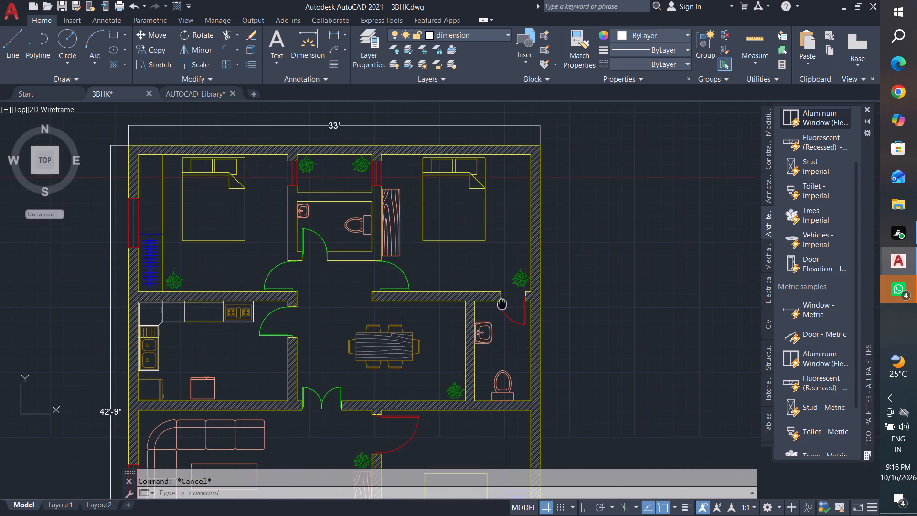
key("Escape")
scroll(521, 310, "up", 5)
left_click(546, 282)
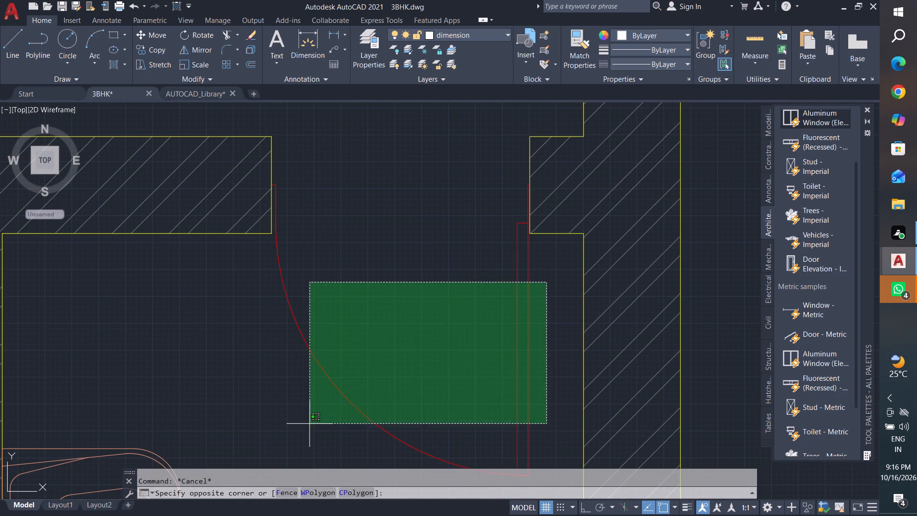
left_click(259, 437)
scroll(286, 183, "up", 3)
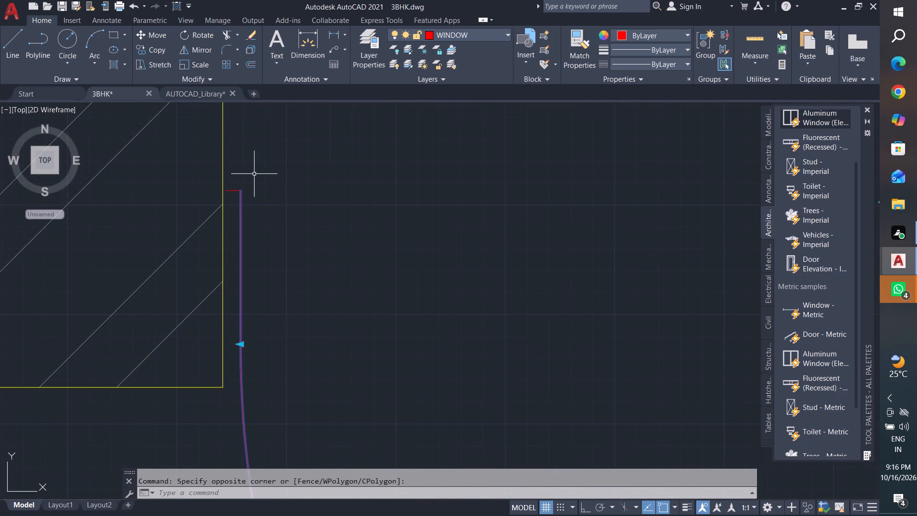
left_click(254, 174)
key("Escape")
key("Escape")
key("Escape")
type("ex")
key("space")
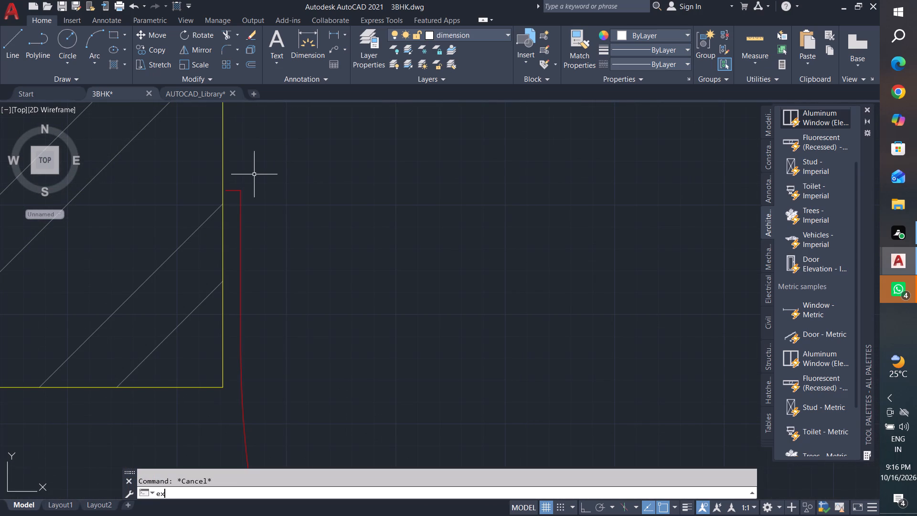
key("space")
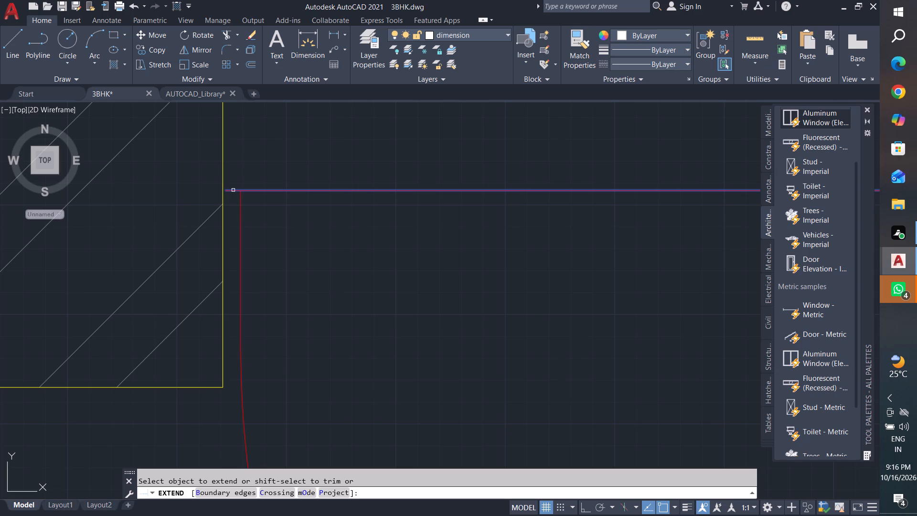
left_click(229, 191)
scroll(237, 301, "down", 3)
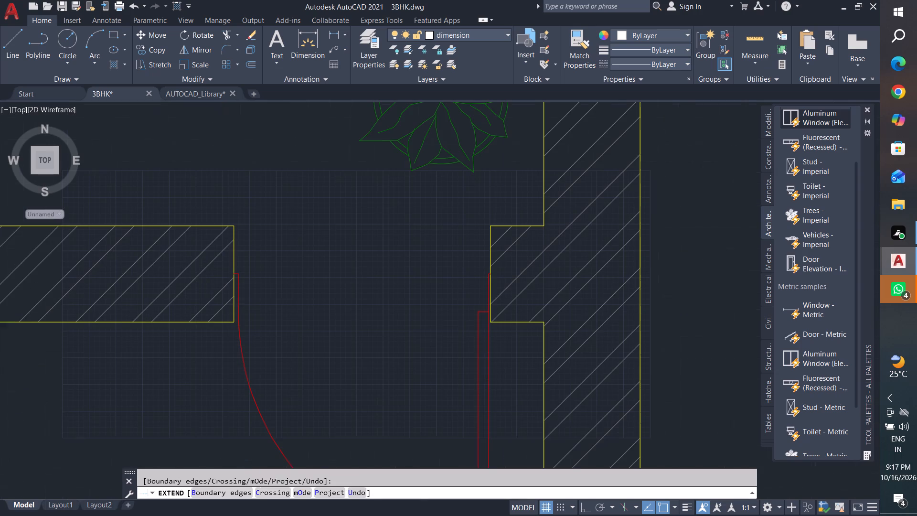
scroll(497, 277, "up", 4)
key("Escape")
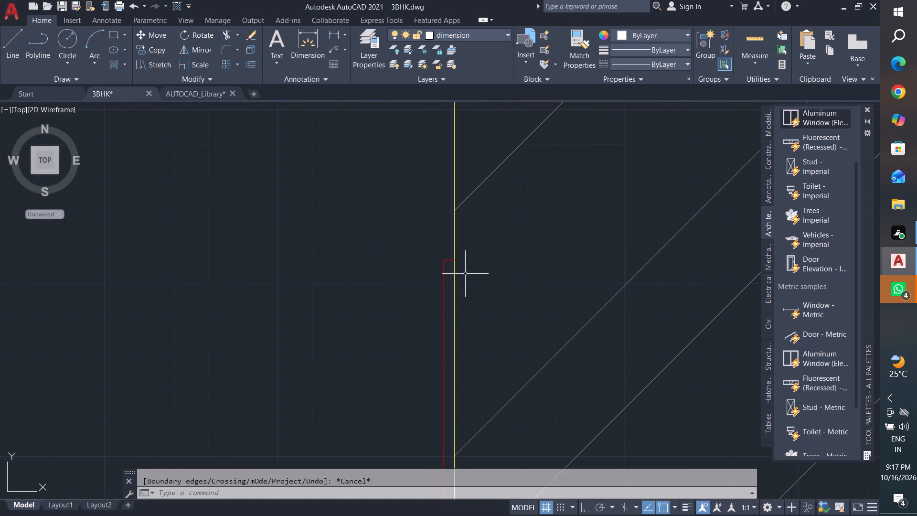
key("Escape")
Assign the attached bathroom door's swing arc, leaf and short end lines to the DOOR layer.
scroll(449, 294, "down", 5)
middle_click_drag(451, 296, 468, 259)
key("Escape")
key("Escape")
left_click(481, 298)
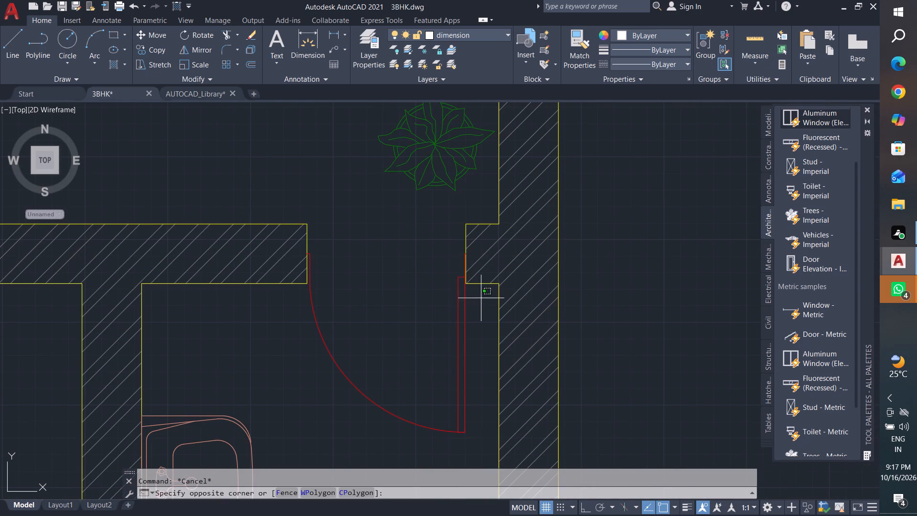
left_click(315, 449)
scroll(314, 245, "up", 4)
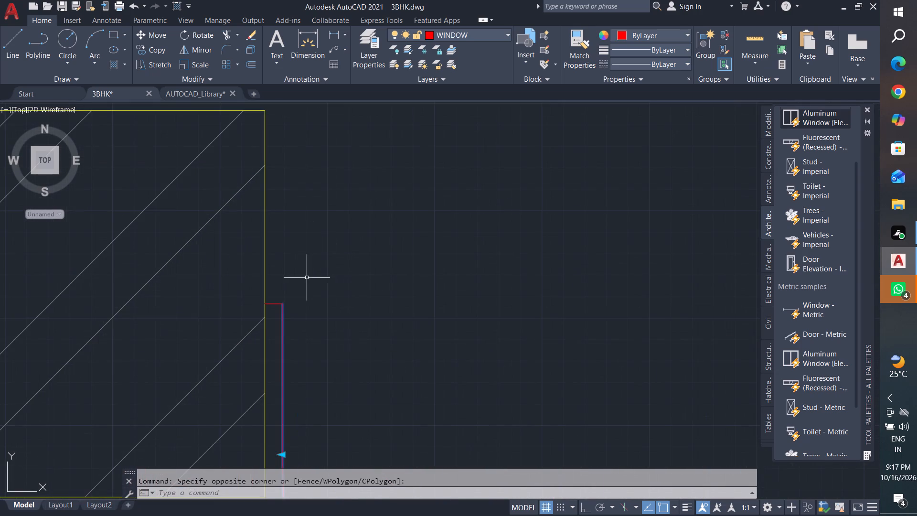
left_click(307, 278)
left_click(275, 326)
scroll(275, 351, "down", 5)
scroll(399, 358, "up", 4)
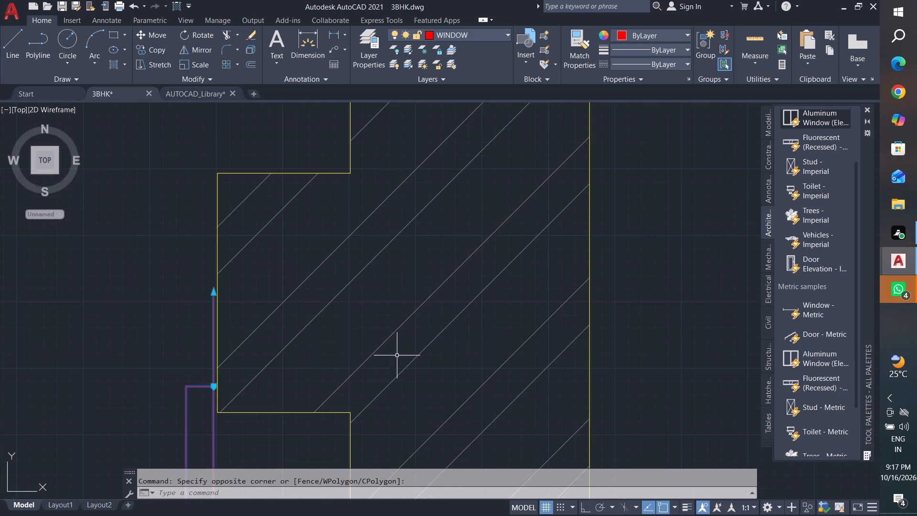
scroll(225, 281, "up", 4)
middle_click_drag(236, 325, 459, 271)
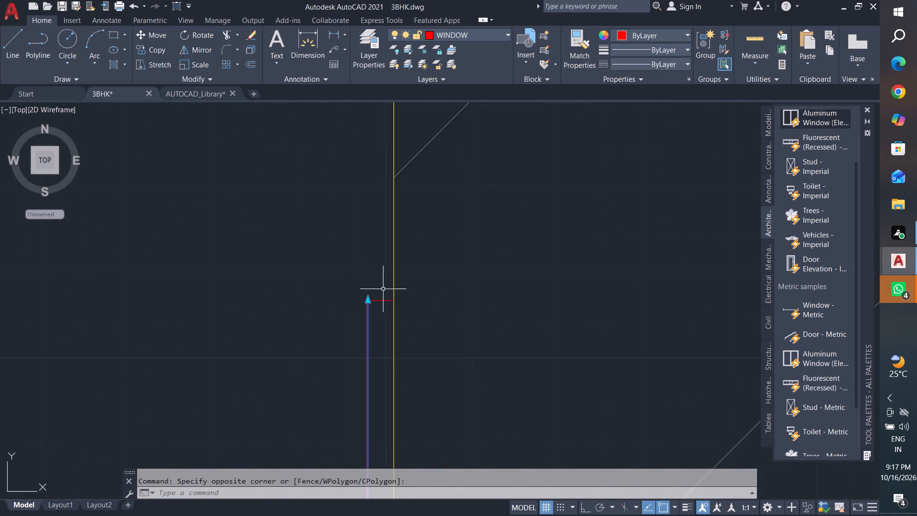
left_click(383, 289)
left_click(318, 351)
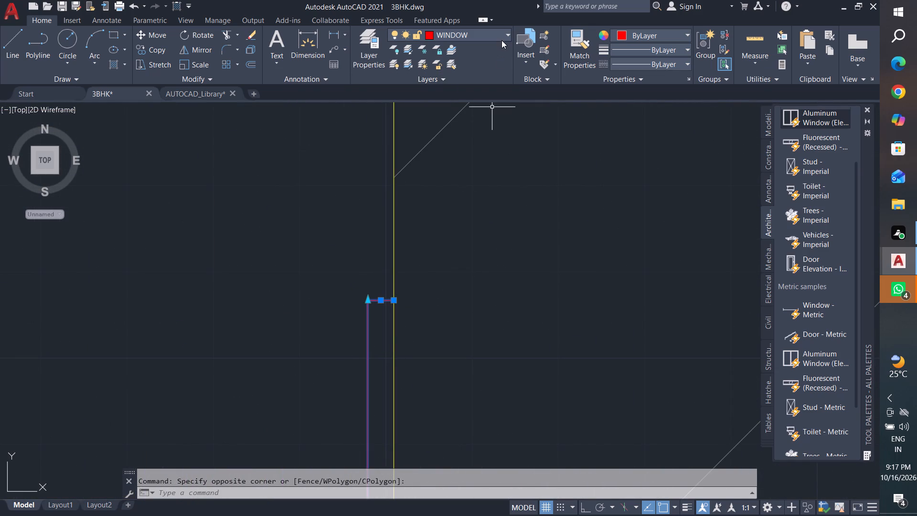
left_click(500, 33)
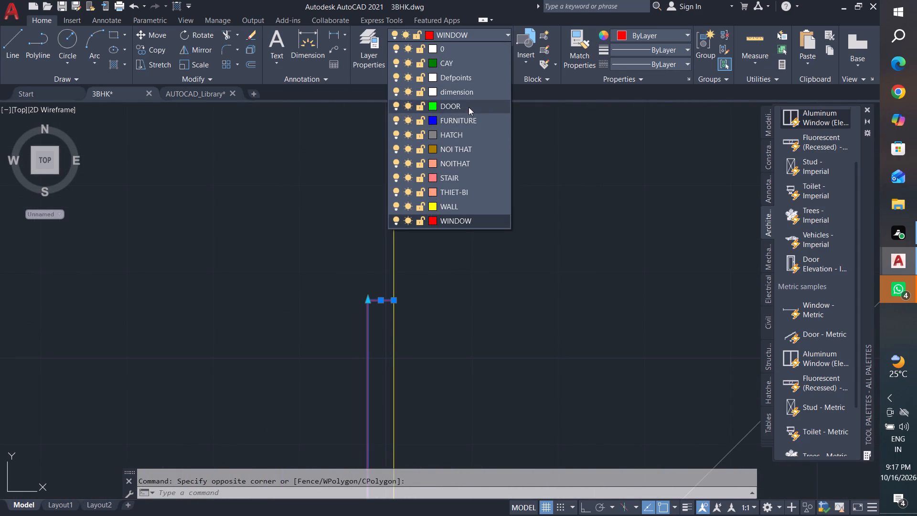
left_click(469, 105)
scroll(471, 282, "down", 10)
key("Escape")
key("Escape")
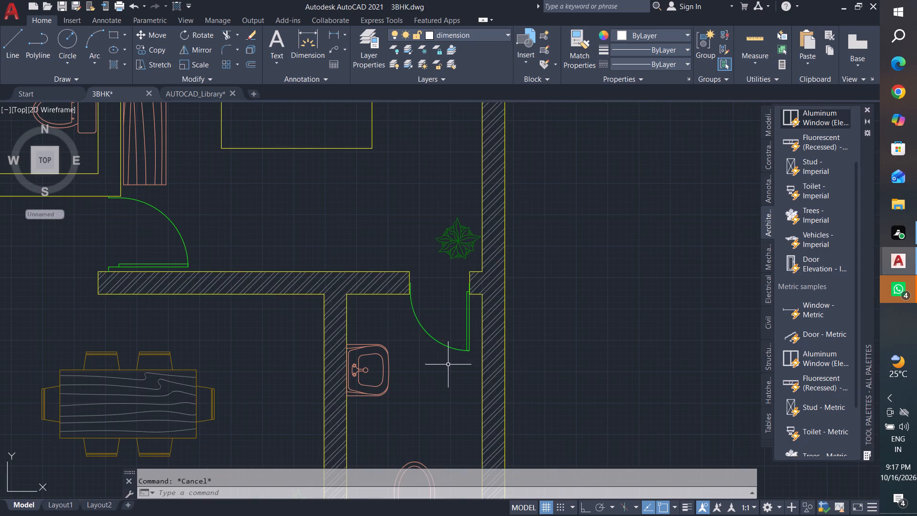
Review the full floor plan, including the living room, lower bedroom and staircase area.
scroll(448, 365, "down", 3)
middle_click_drag(448, 365, 469, 279)
middle_click_drag(458, 354, 466, 319)
key("Escape")
key("Escape")
key("Escape")
key("Escape")
key("Escape")
key("Escape")
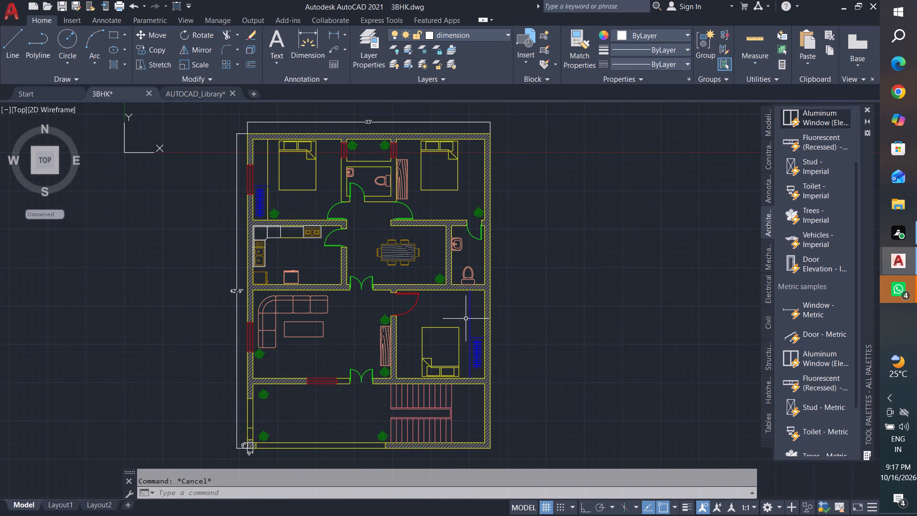
middle_click_drag(355, 455, 431, 364)
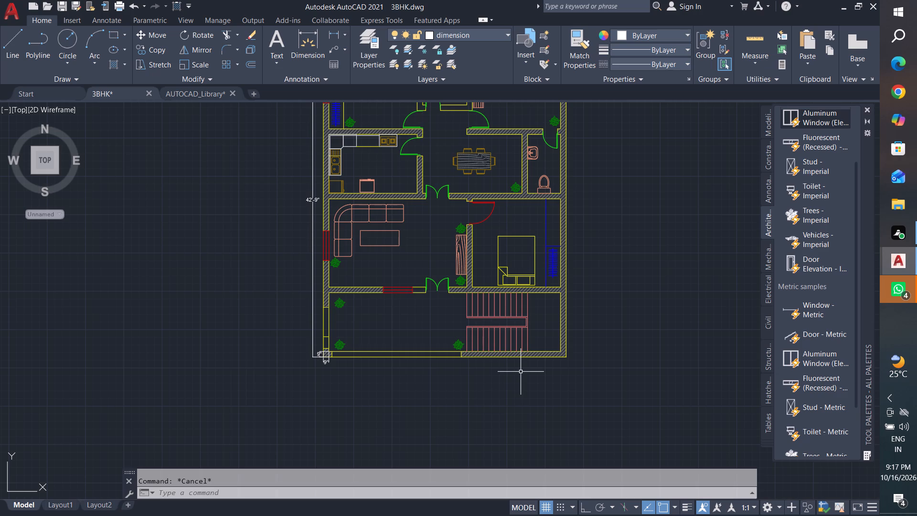
middle_click_drag(405, 322, 412, 356)
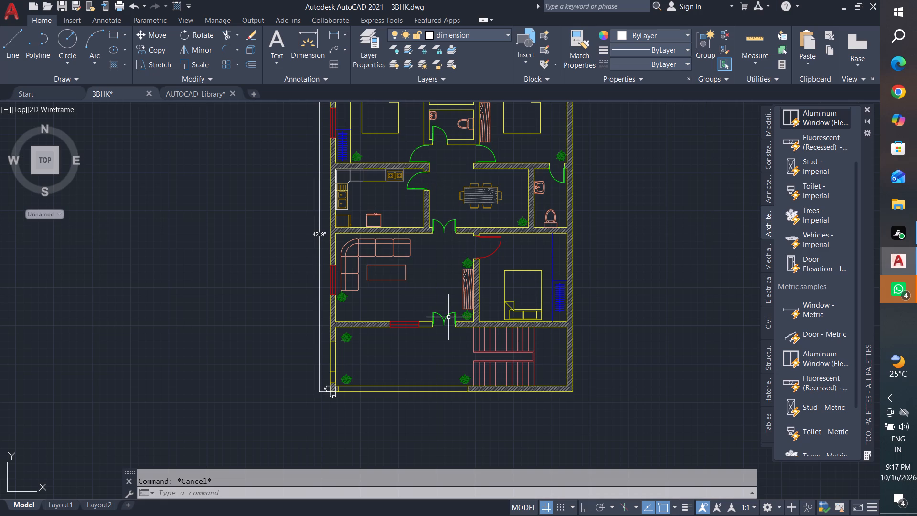
Assign the lower-right bedroom door's leaf, swing arc and short end lines to the DOOR layer.
middle_click_drag(446, 324, 440, 374)
key("Escape")
key("Escape")
scroll(493, 292, "up", 3)
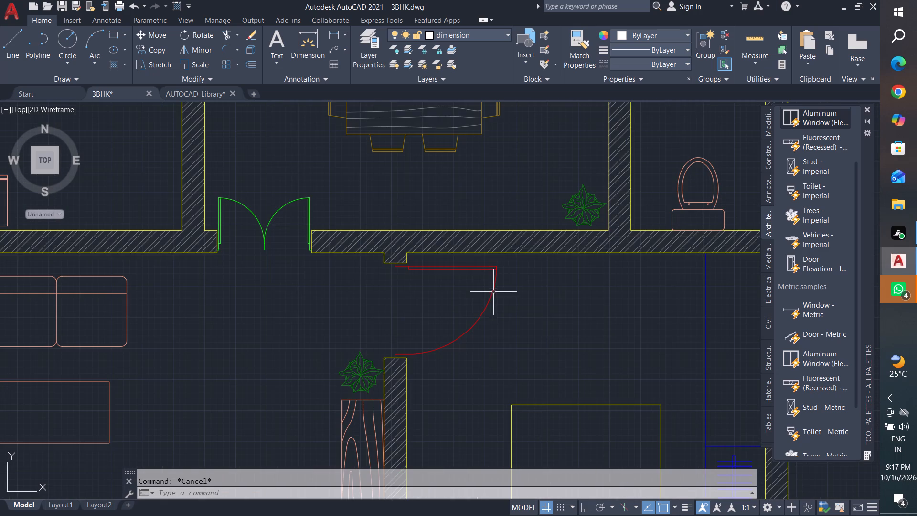
left_click(508, 259)
left_click(429, 361)
scroll(421, 358, "up", 3)
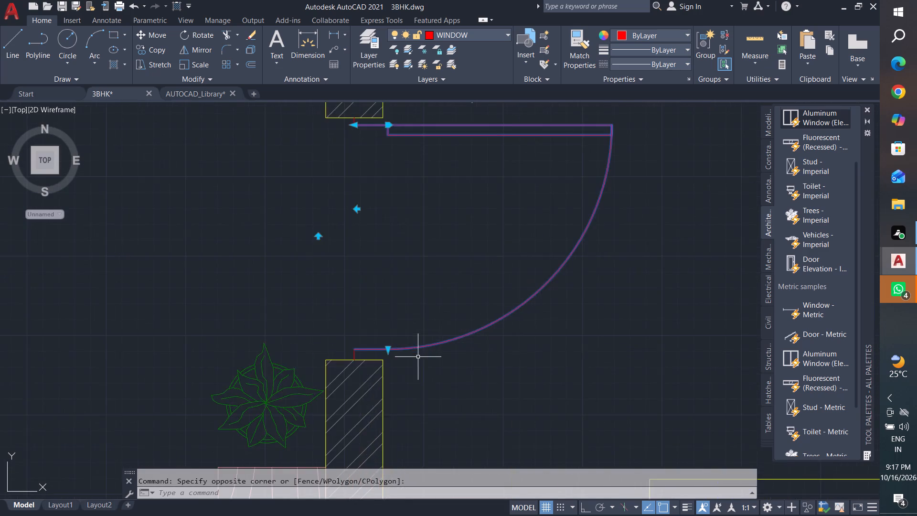
left_click(317, 354)
scroll(419, 329, "down", 4)
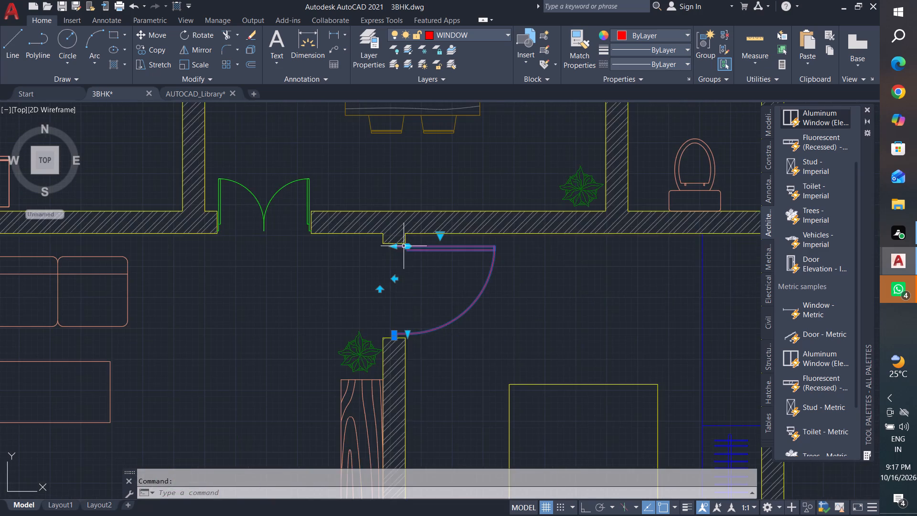
scroll(404, 244, "up", 6)
left_click(345, 253)
left_click(258, 304)
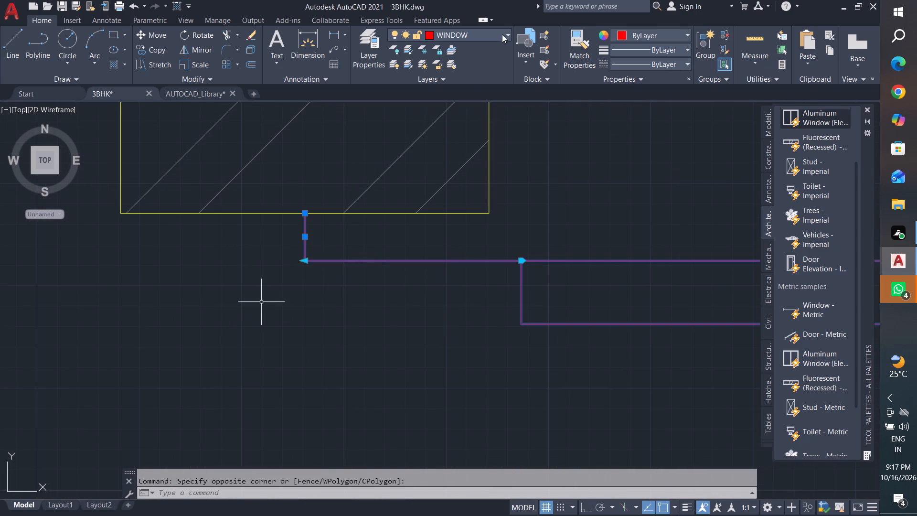
left_click(500, 34)
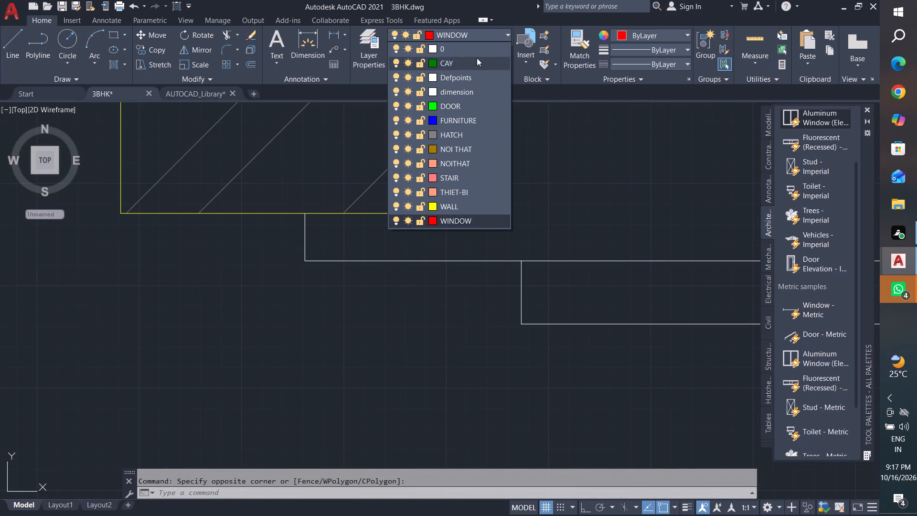
left_click(474, 106)
scroll(413, 350, "down", 5)
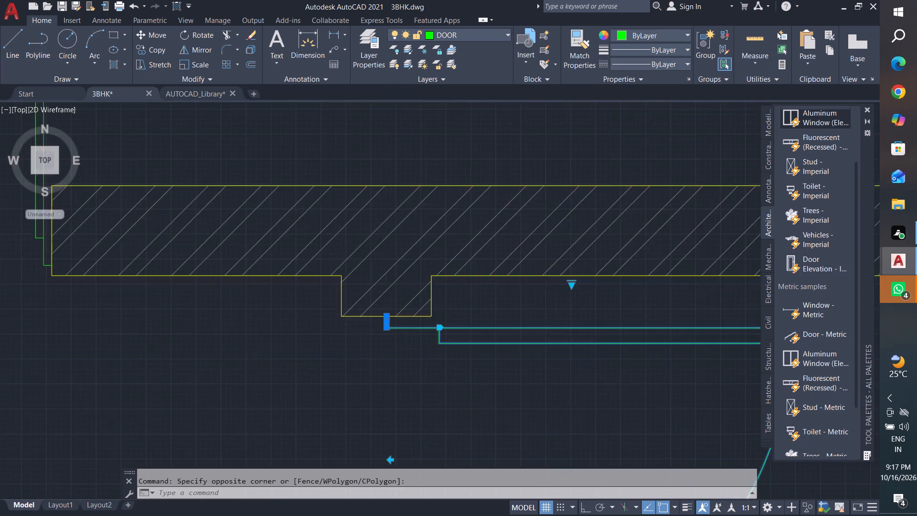
scroll(413, 350, "down", 4)
key("Escape")
key("Escape")
Review the full floor plan, then the living room, lower bedroom and staircase area.
middle_click_drag(436, 381, 459, 355)
middle_click_drag(462, 391, 474, 376)
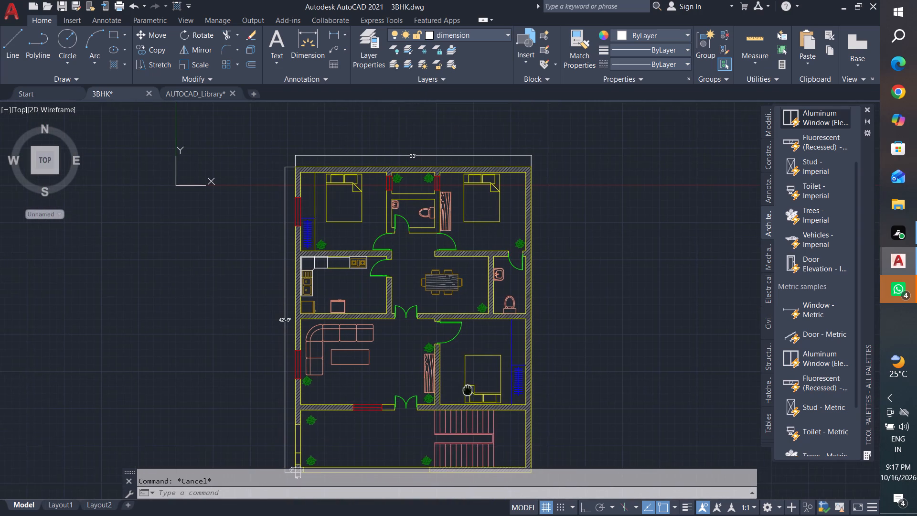
middle_click_drag(474, 376, 479, 355)
key("Escape")
key("Escape")
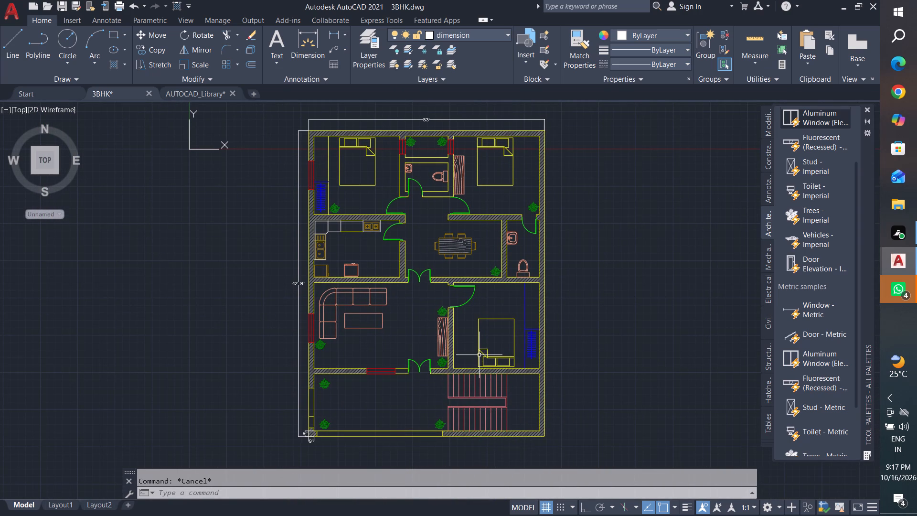
key("Escape")
scroll(445, 445, "up", 1)
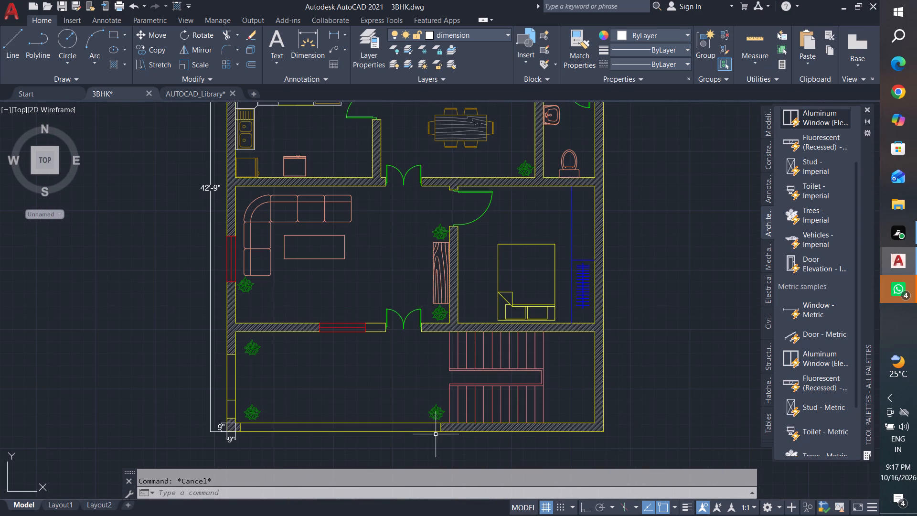
key("Escape")
key("Escape")
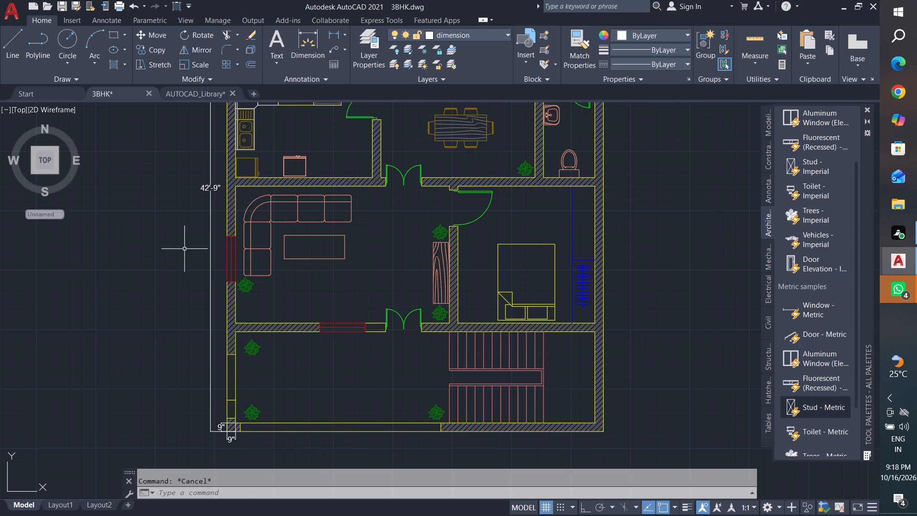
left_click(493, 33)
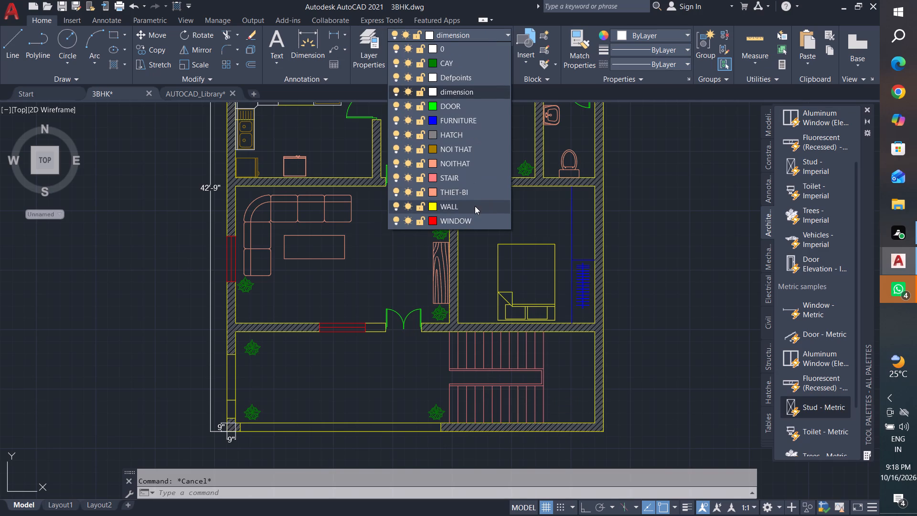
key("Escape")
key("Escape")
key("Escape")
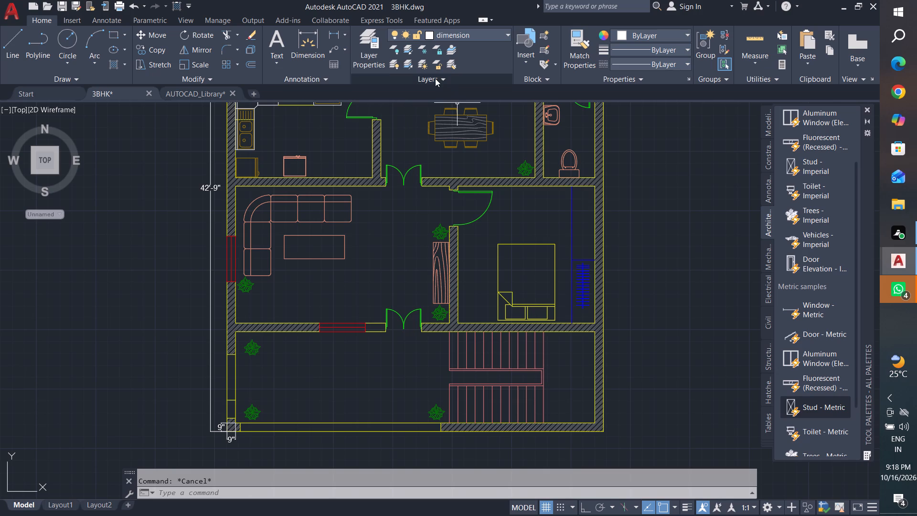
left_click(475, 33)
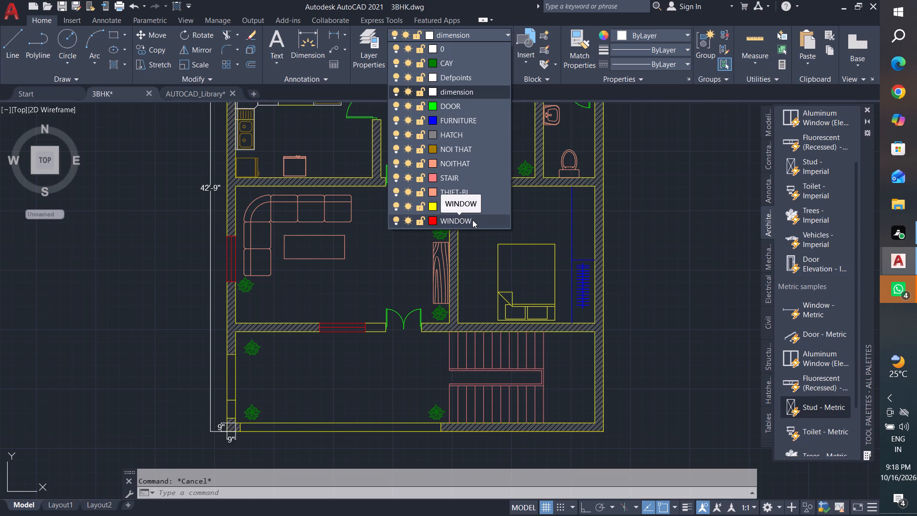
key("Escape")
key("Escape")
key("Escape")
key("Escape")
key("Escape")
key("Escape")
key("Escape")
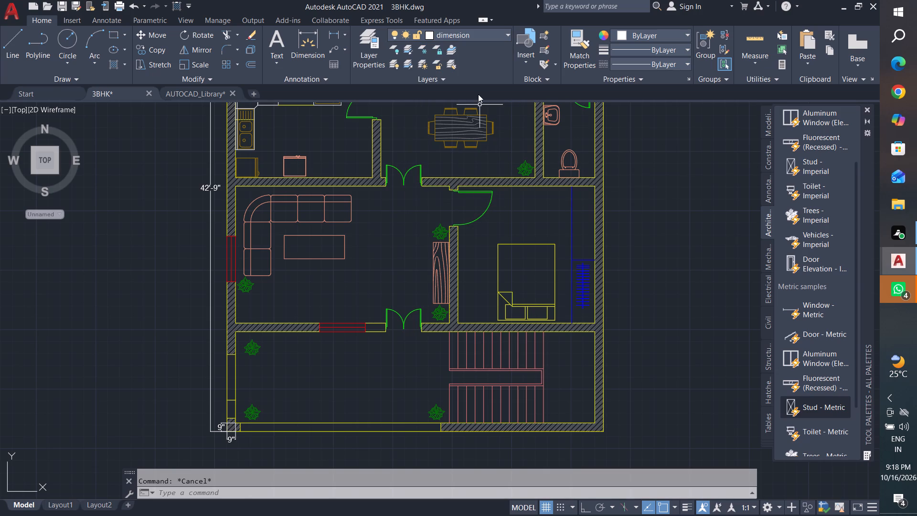
Make layer 0 the current layer.
left_click(481, 29)
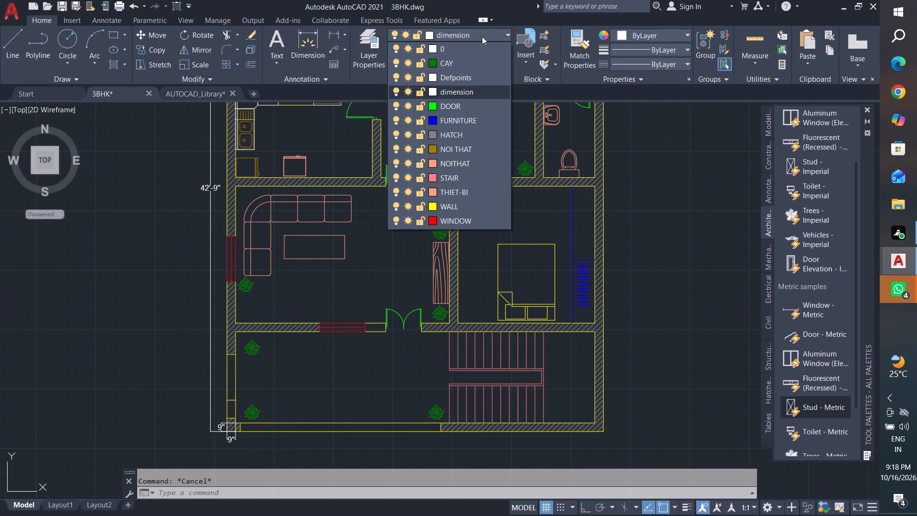
left_click(462, 53)
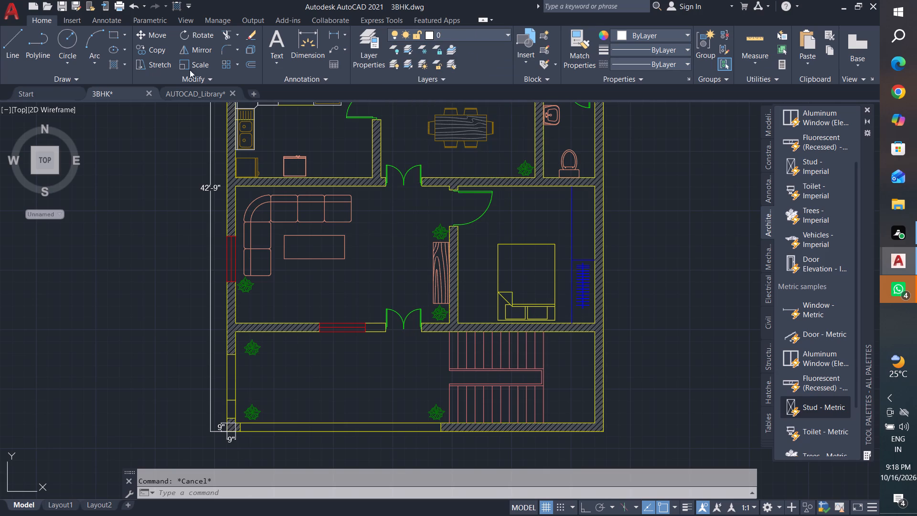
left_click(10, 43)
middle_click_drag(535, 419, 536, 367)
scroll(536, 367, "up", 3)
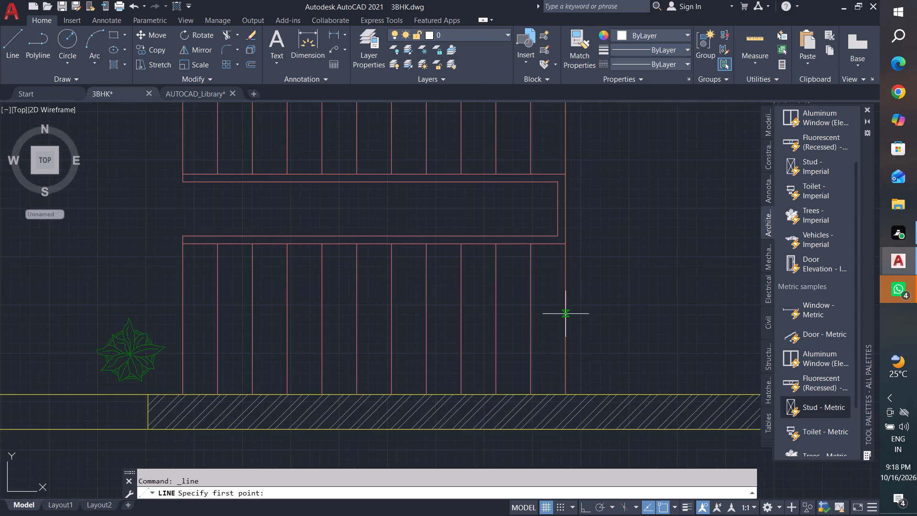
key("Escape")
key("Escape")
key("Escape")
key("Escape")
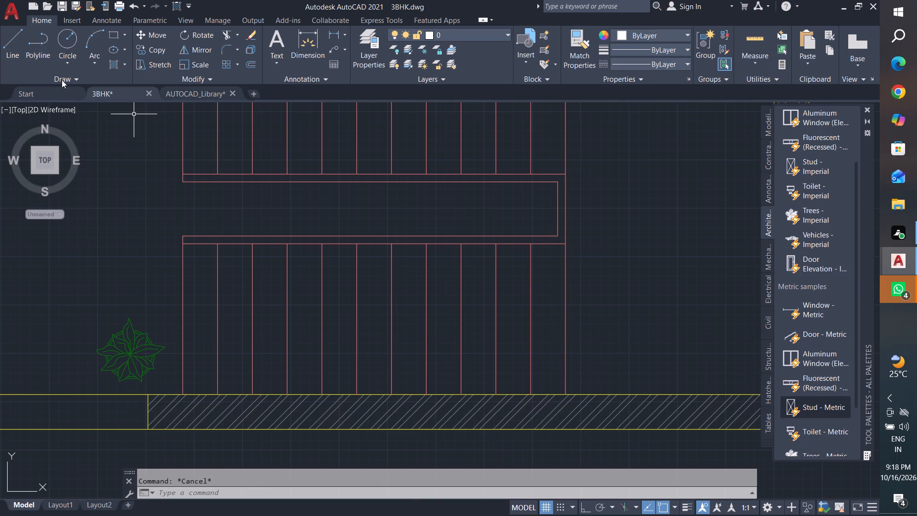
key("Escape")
Draw a horizontal line across the lower stair flight, from the midpoint of the leftmost riser line to the midpoint of the rightmost one.
left_click(16, 45)
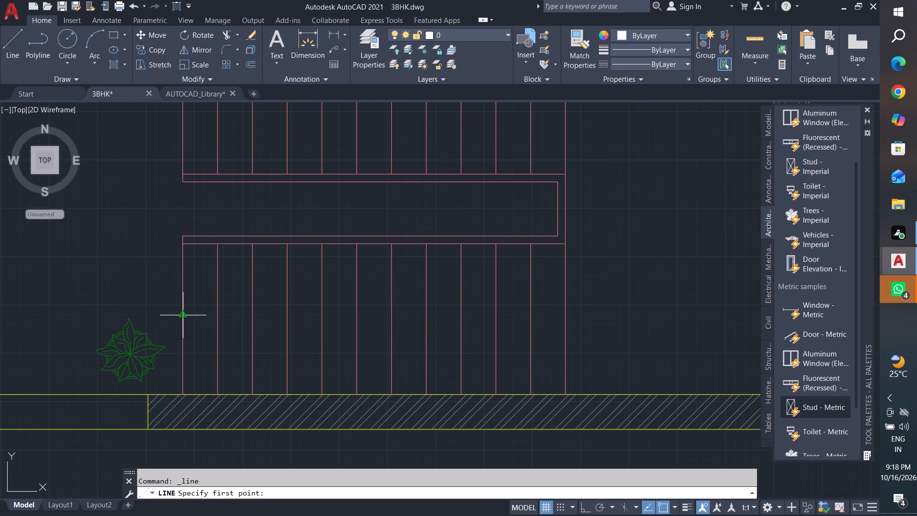
left_click(184, 313)
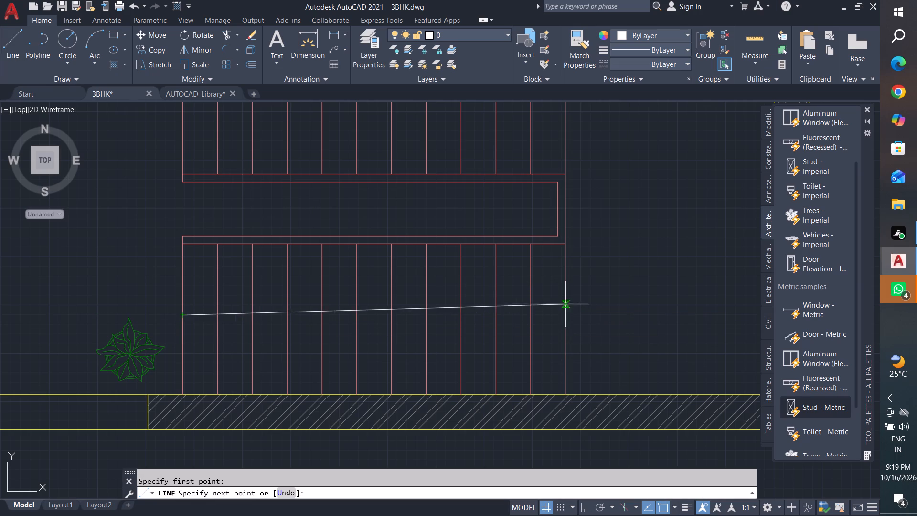
left_click(566, 319)
key("Escape")
key("Escape")
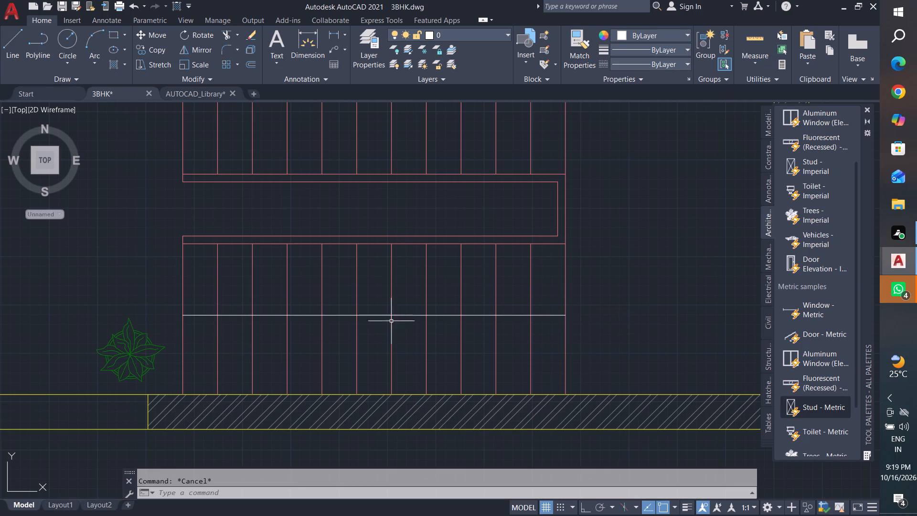
key("Escape")
key("Escape")
key("Escape")
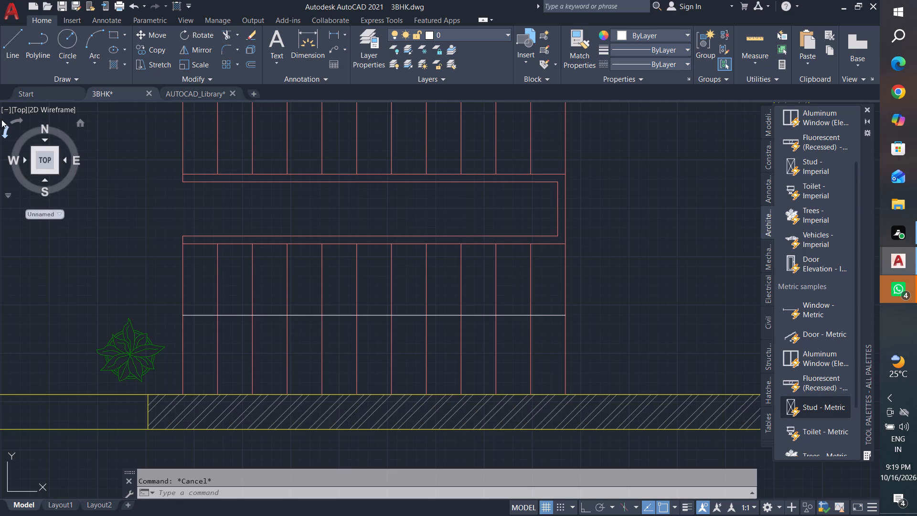
Draw a short line slanting up and right from the lower flight's centre line, between the fourth and fifth riser lines, as half an arrowhead.
left_click(12, 38)
scroll(303, 317, "up", 2)
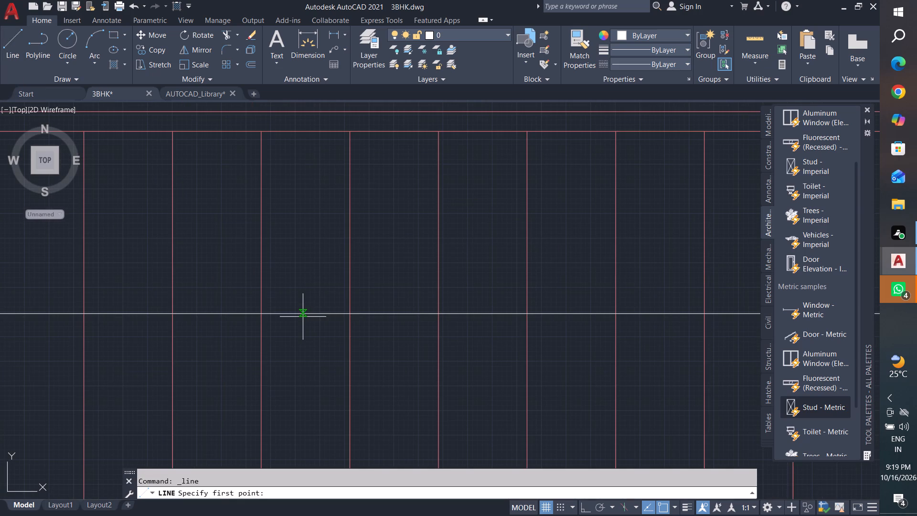
left_click(304, 314)
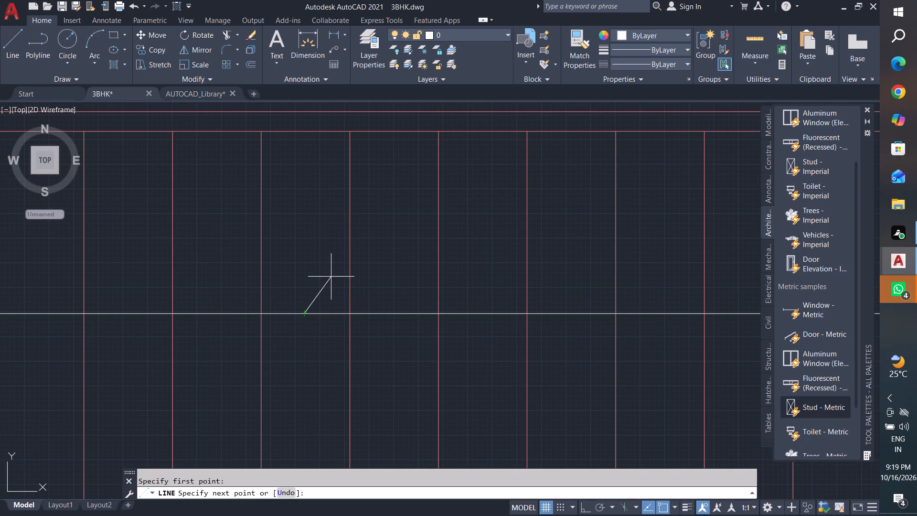
left_click(331, 277)
key("Escape")
key("Escape")
key("Escape")
key("Escape")
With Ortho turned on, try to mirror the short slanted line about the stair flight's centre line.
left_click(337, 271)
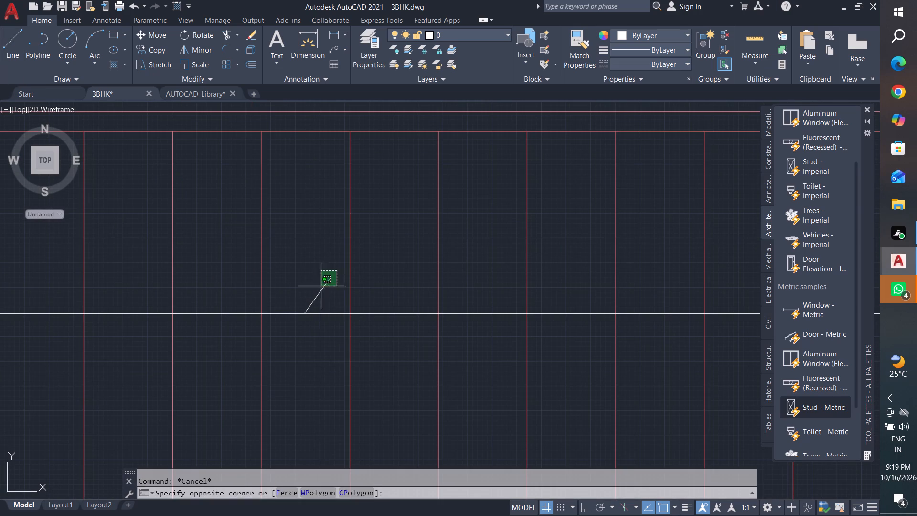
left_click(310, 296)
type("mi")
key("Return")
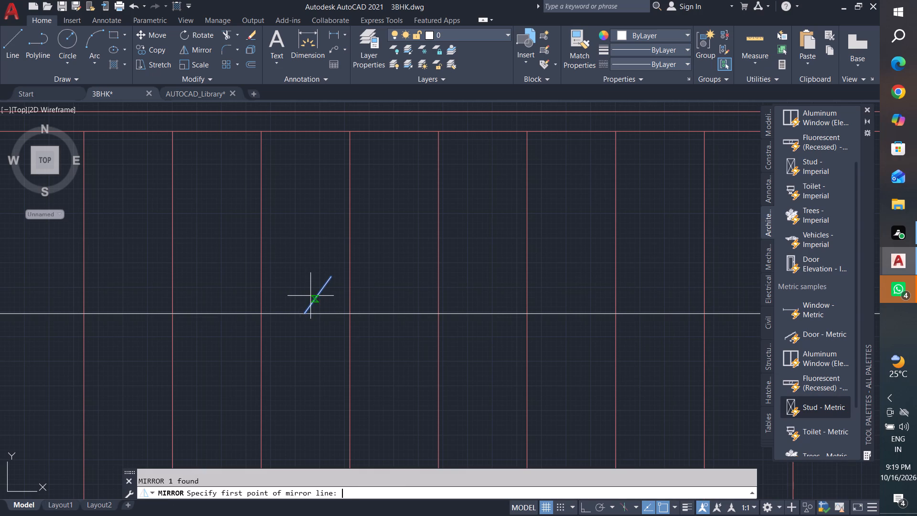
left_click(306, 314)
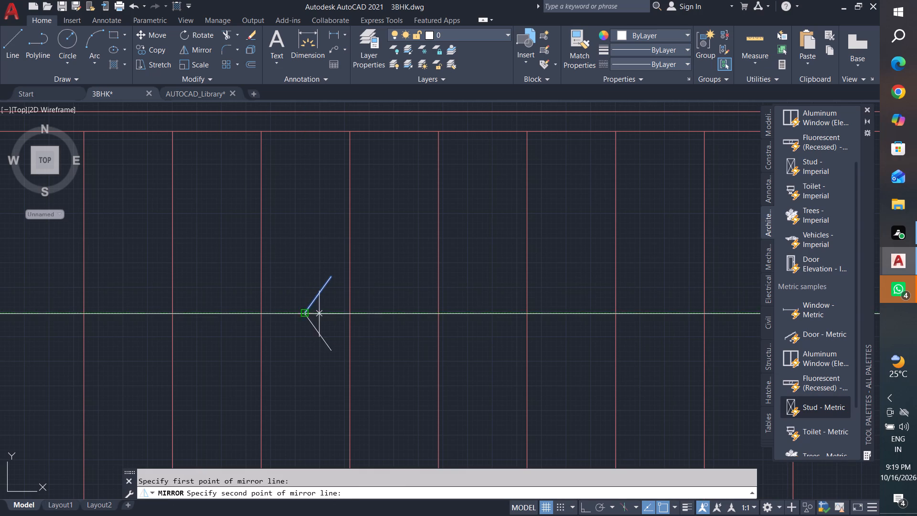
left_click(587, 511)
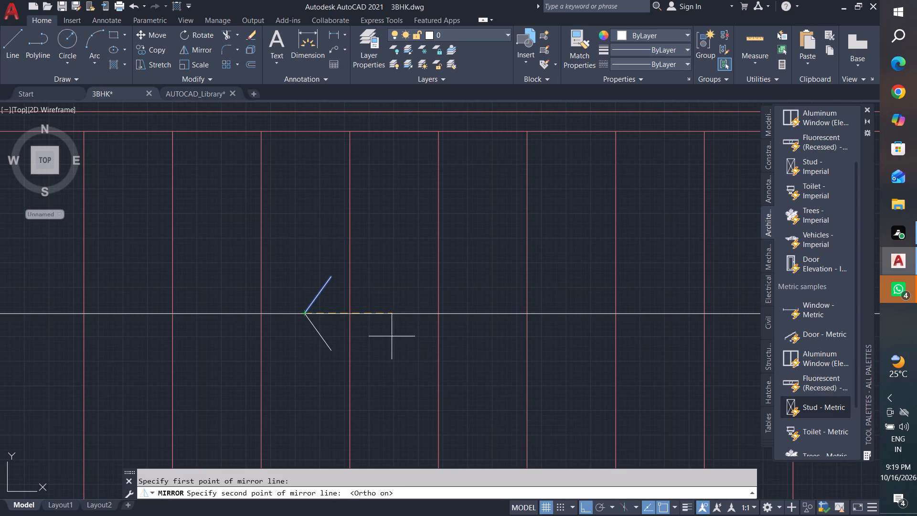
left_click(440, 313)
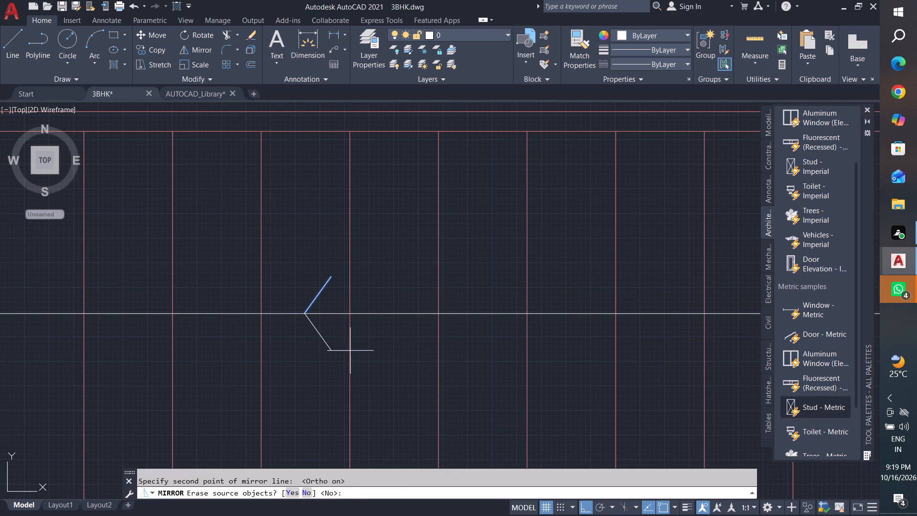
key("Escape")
Mirror the short slanted line about the stair flight's centre line, keeping the original, to complete the left-pointing arrowhead.
left_click(342, 265)
left_click(301, 301)
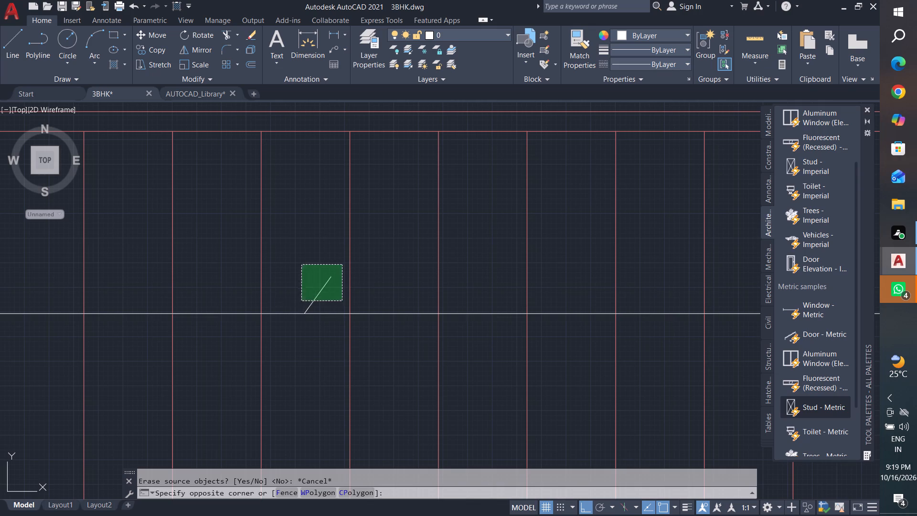
type("mo")
key("BackSpace")
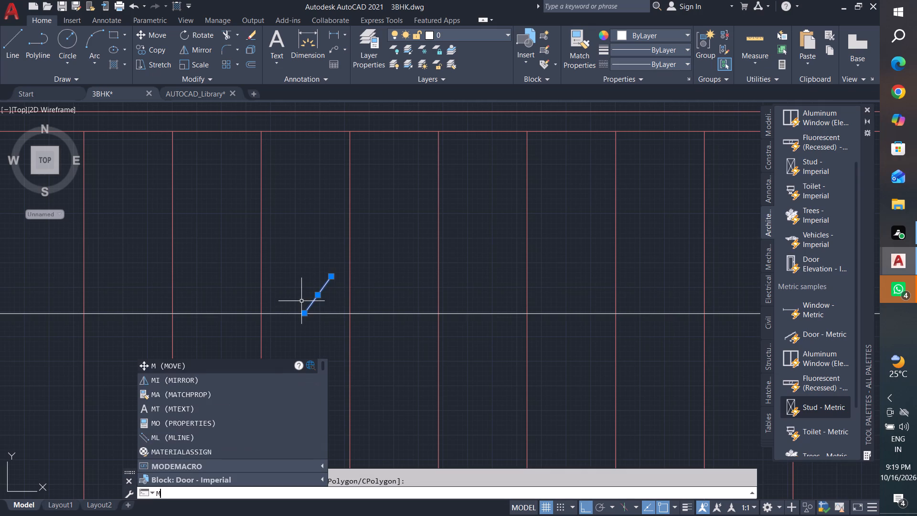
key("i")
key("Return")
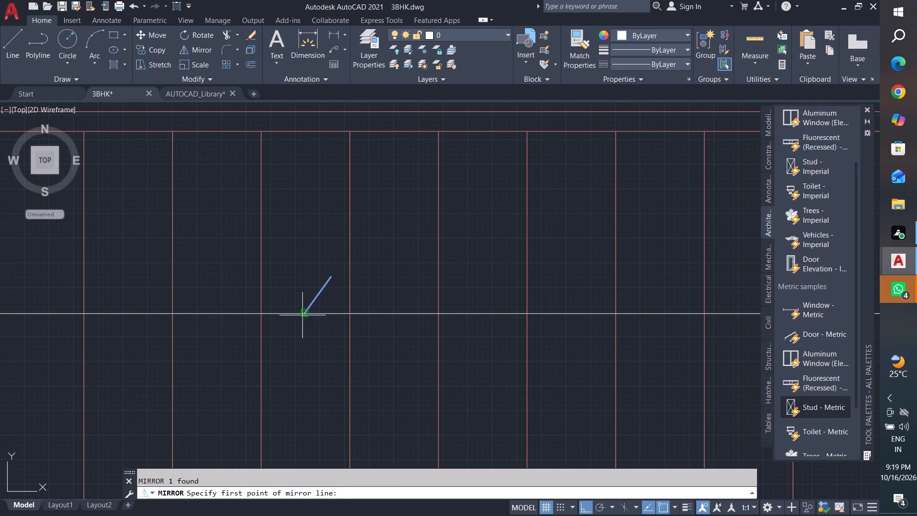
left_click(304, 314)
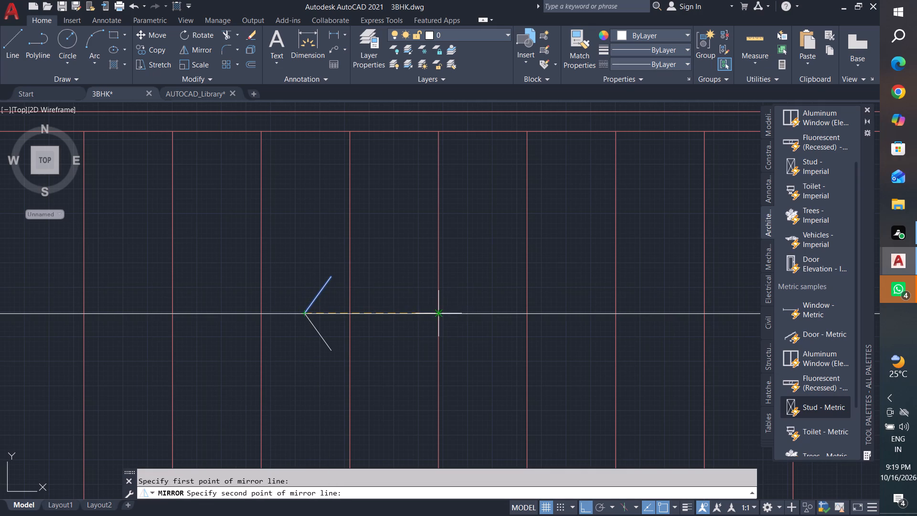
left_click(441, 313)
key("Return")
key("Escape")
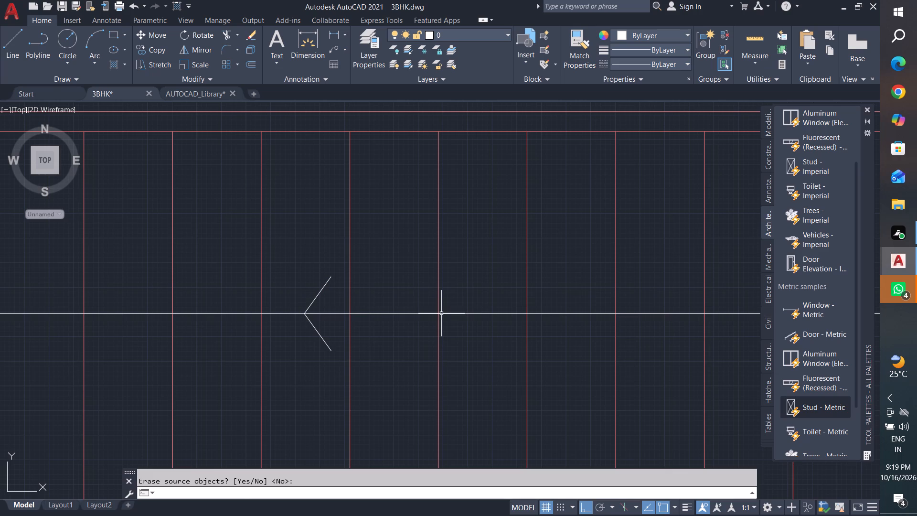
key("Escape")
key("Escape")
key("Escape")
key("Escape")
Trim the lower stair flight's centre line beyond the arrowhead tip and delete the leftover piece on its left.
type("tr")
key("space")
key("space")
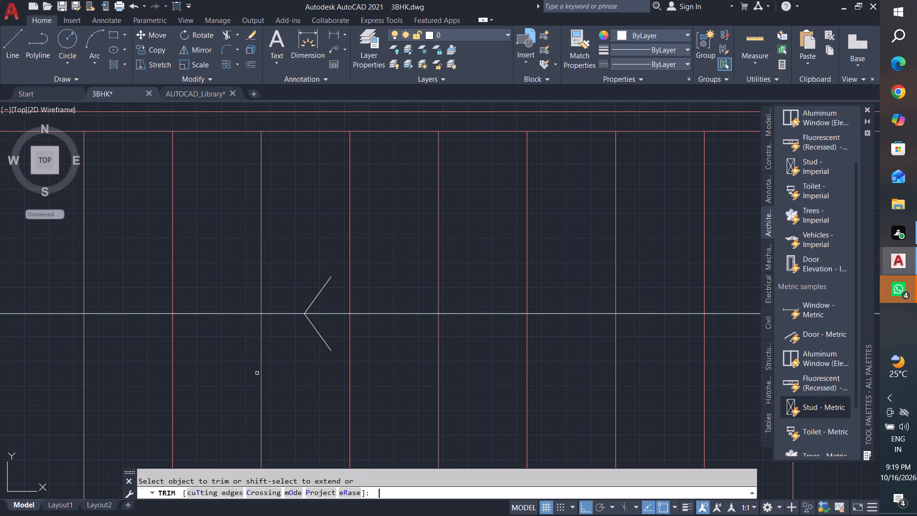
left_click(276, 297)
left_click(284, 348)
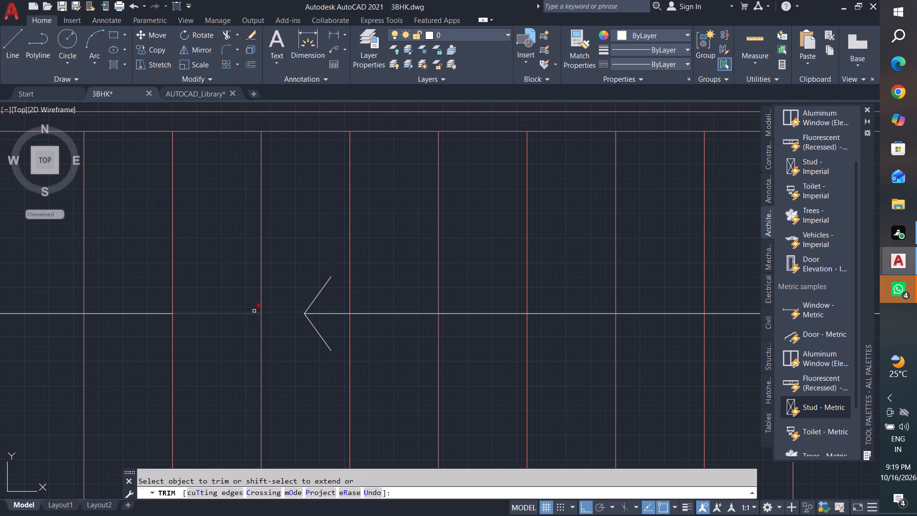
key("Escape")
key("Escape")
key("Escape")
left_click(245, 294)
left_click(216, 338)
key("Delete")
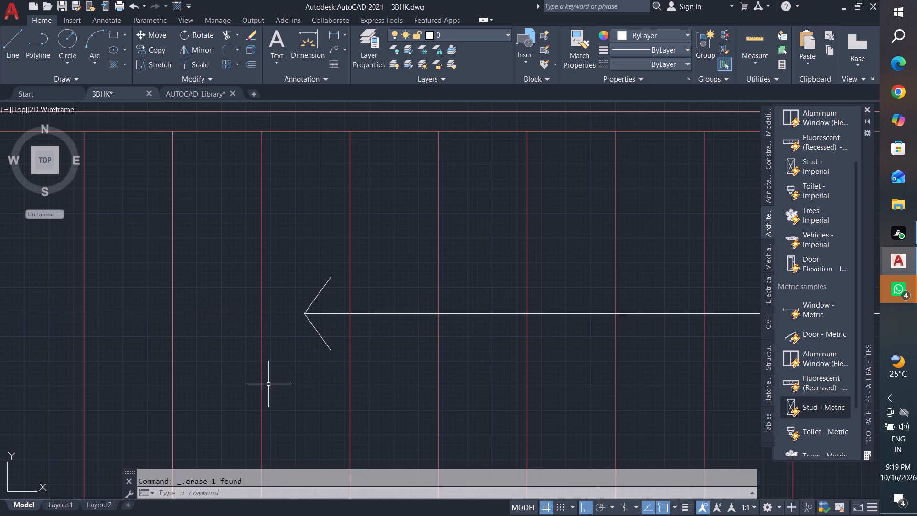
Examine the completed stair arrow and the overall floor plan.
scroll(268, 384, "down", 3)
middle_click_drag(269, 385, 349, 362)
middle_click_drag(457, 356, 293, 379)
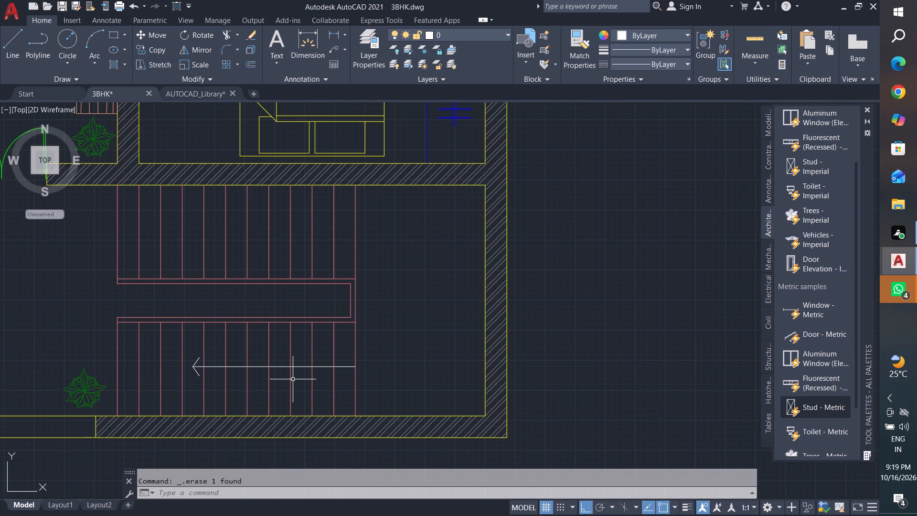
key("Escape")
key("Escape")
key("Escape")
key("Escape")
key("Escape")
scroll(454, 369, "down", 3)
middle_click_drag(454, 369, 463, 370)
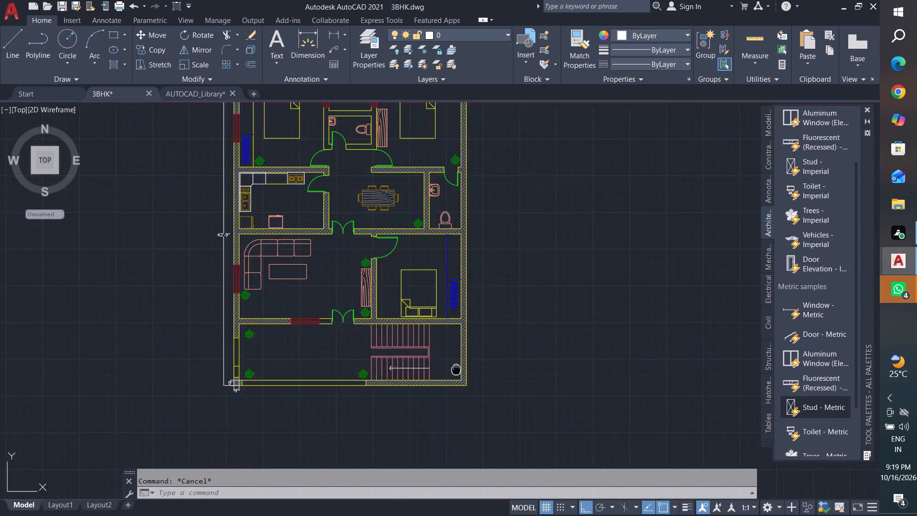
middle_click_drag(463, 370, 518, 353)
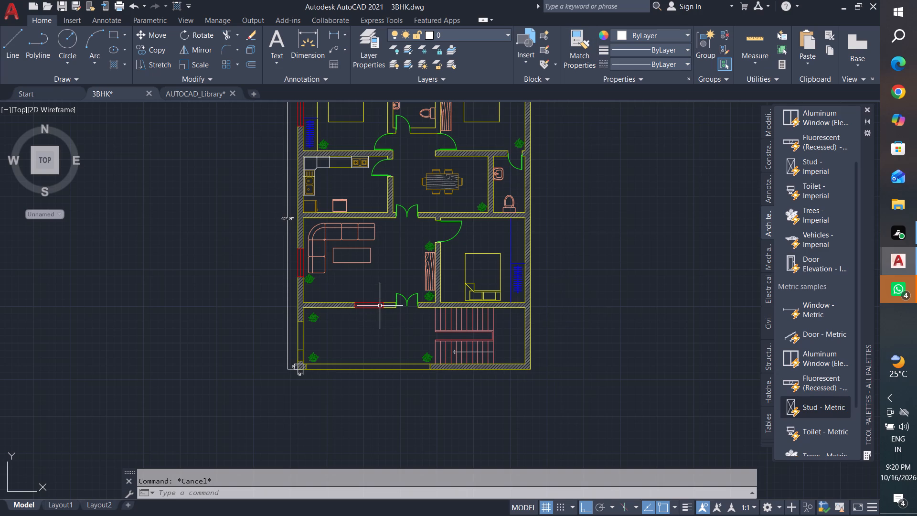
middle_click_drag(475, 427, 471, 452)
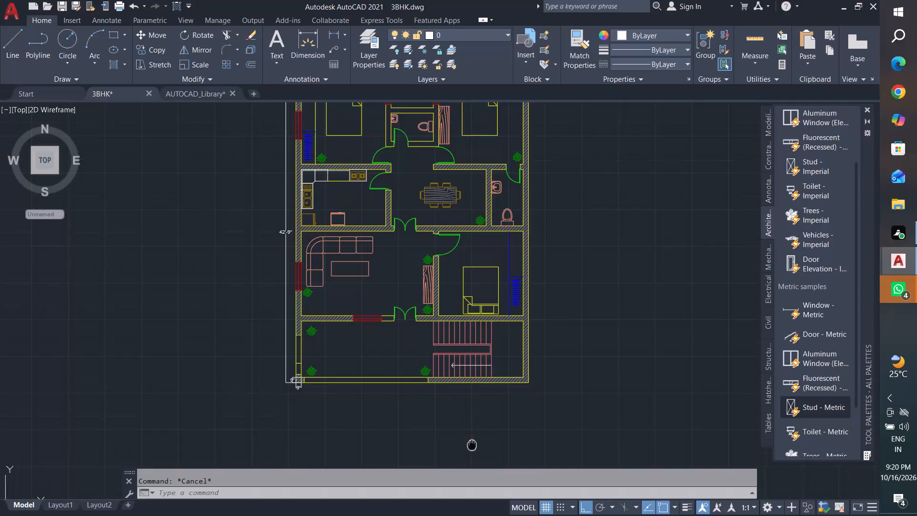
middle_click_drag(471, 452, 471, 459)
scroll(465, 438, "down", 1)
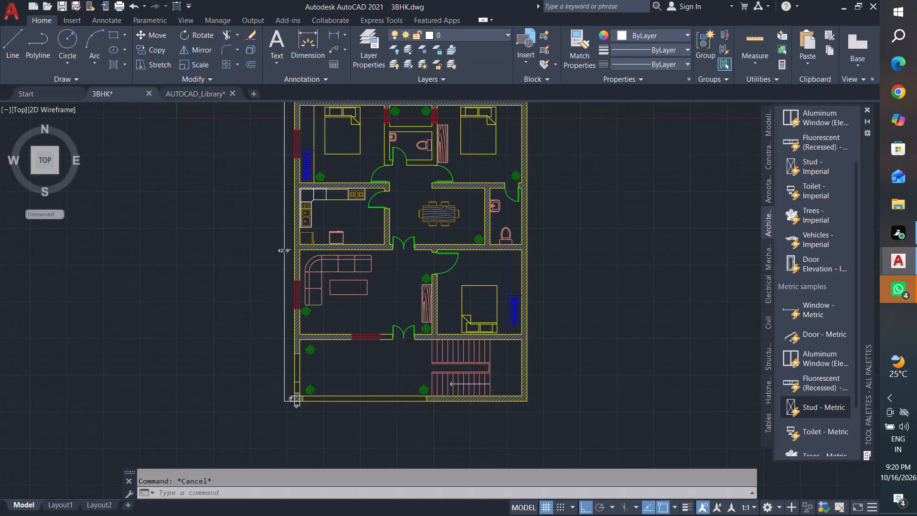
middle_click_drag(465, 438, 467, 431)
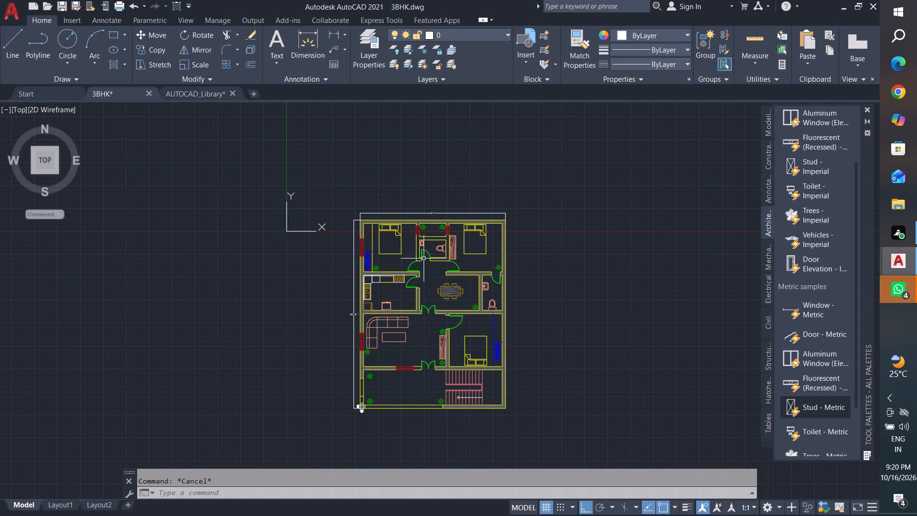
Add single-line text BEDROOM at the foot of the bed in the upper-left bedroom, about 10" high with 0 rotation.
scroll(392, 265, "up", 3)
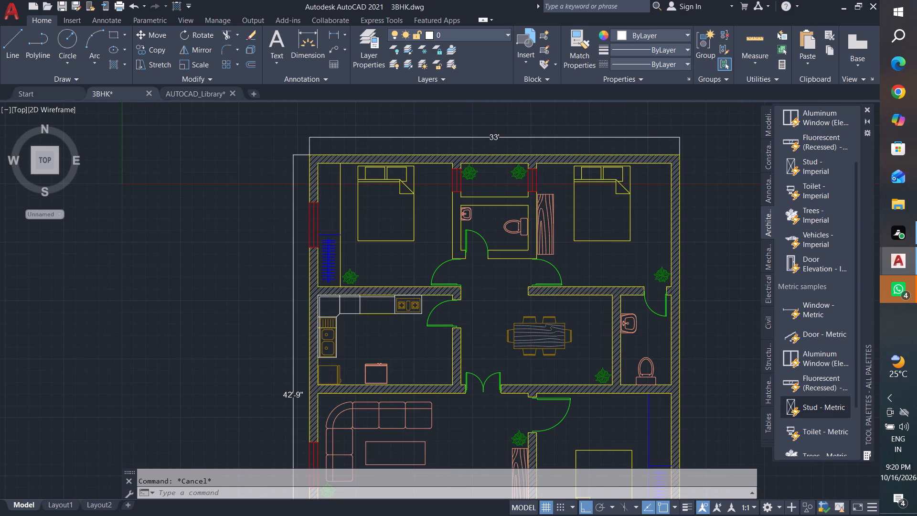
type("dt")
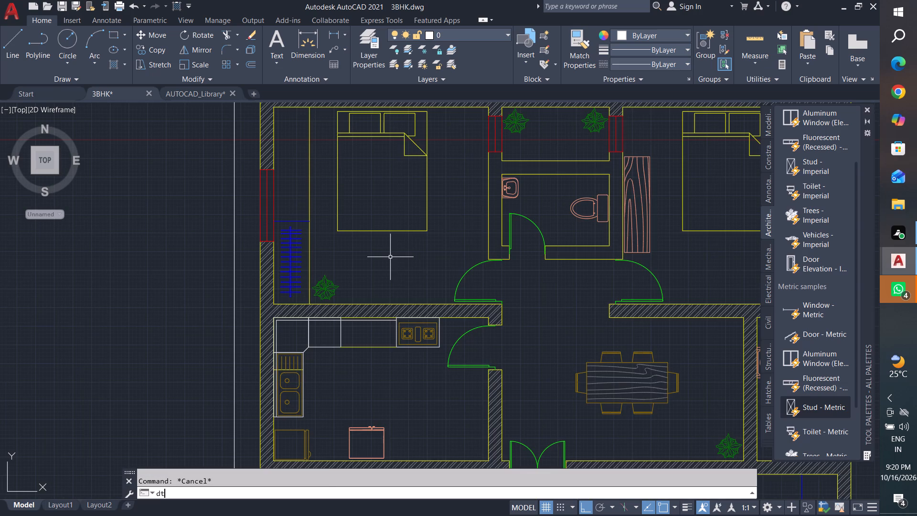
key("Return")
scroll(360, 249, "up", 3)
left_click(344, 226)
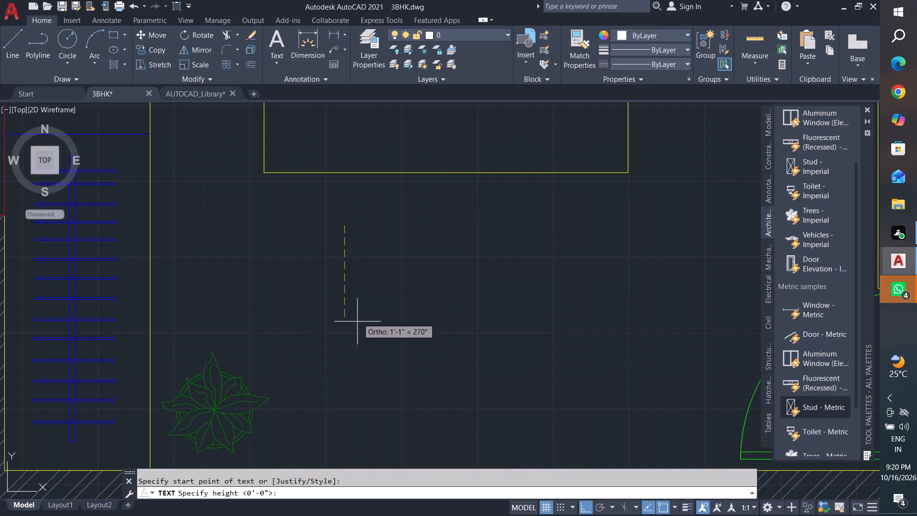
left_click(346, 288)
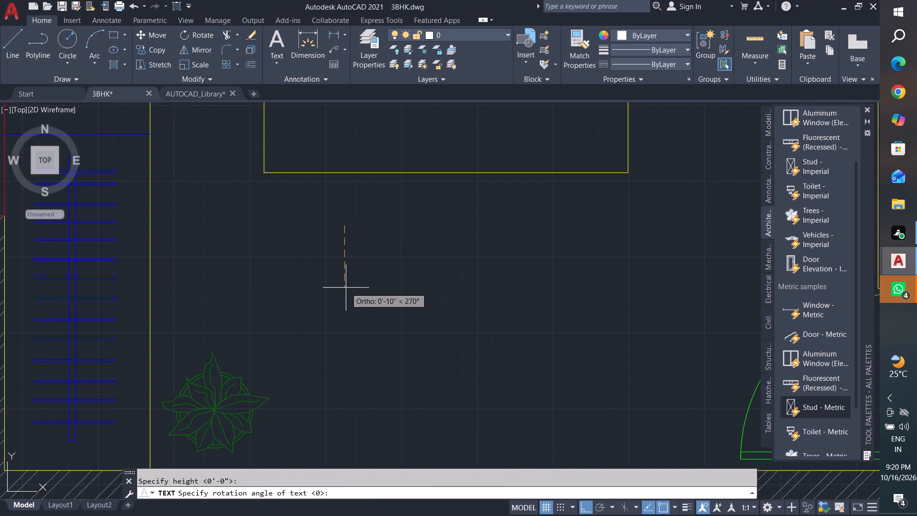
key("Return")
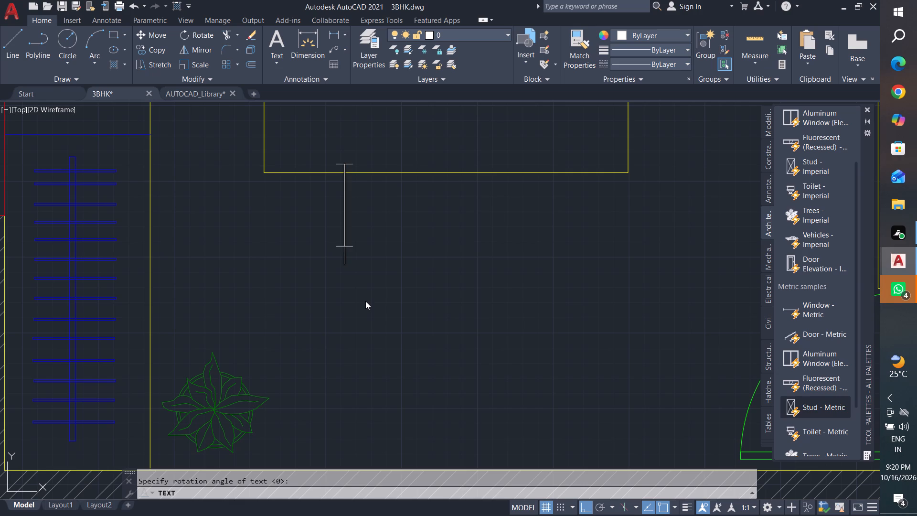
type("bed")
key("space")
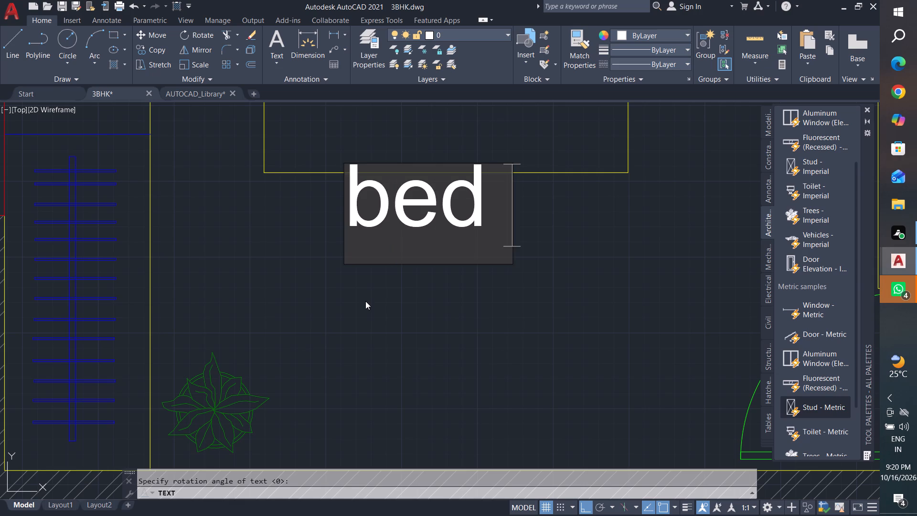
key("BackSpace")
key("BackSpace")
key("BackSpace")
key("BackSpace")
key("BackSpace")
type("BED")
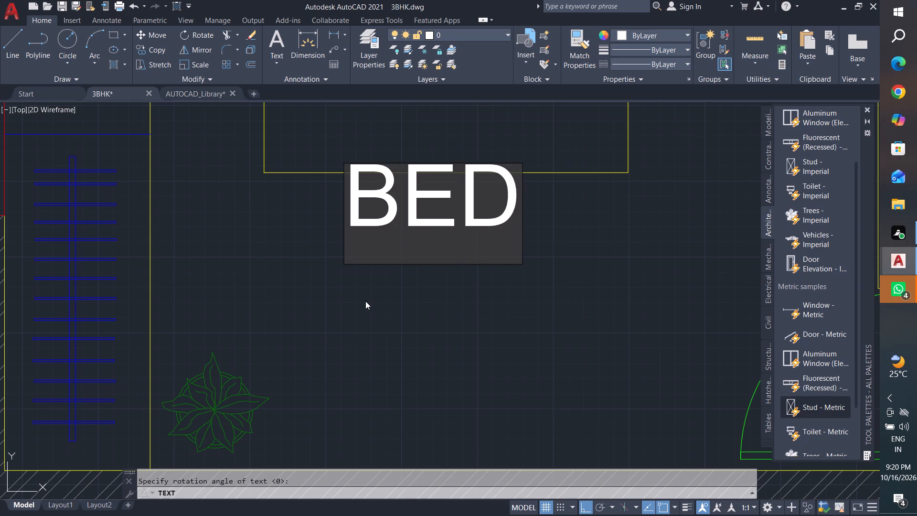
type("ROOM")
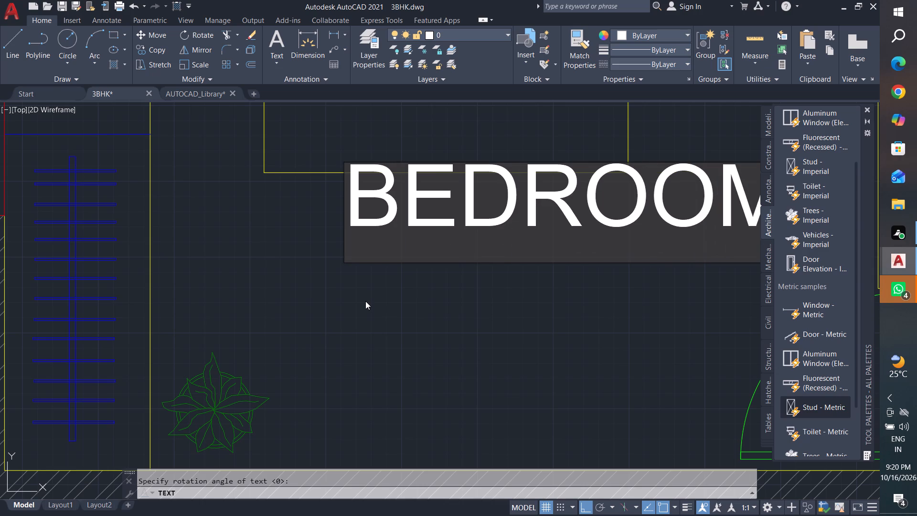
key("Return")
key("Return")
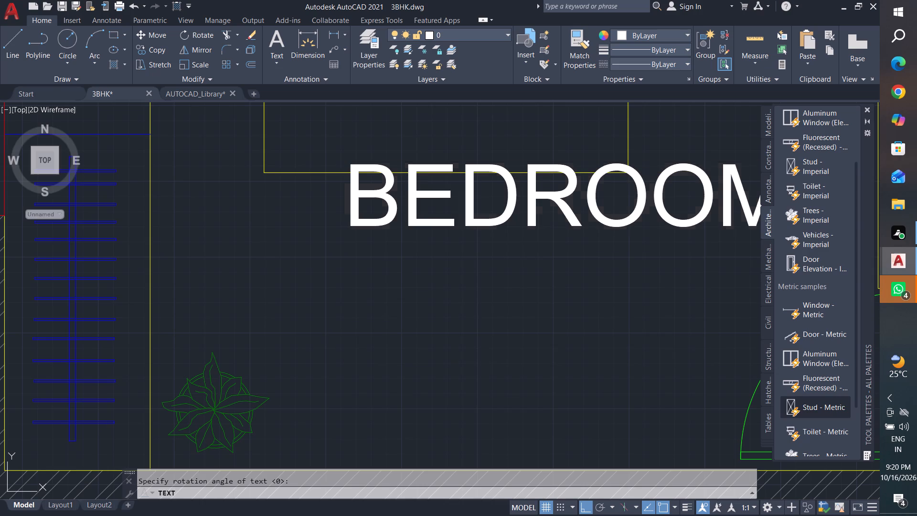
scroll(382, 327, "down", 3)
middle_click_drag(406, 344, 397, 363)
key("Escape")
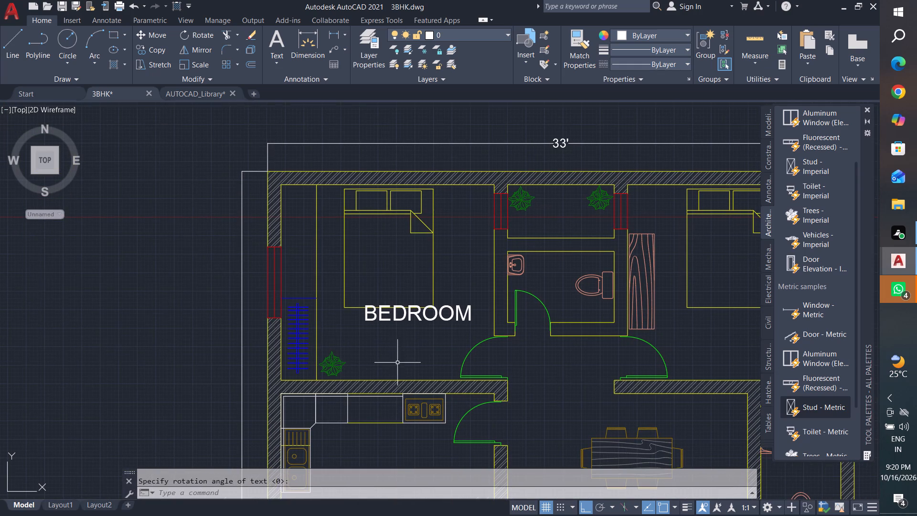
key("Escape")
key("Escape")
With Ortho turned off, move the BEDROOM label down and left so it clears the bed's lower edge.
left_click(476, 300)
left_click(454, 324)
key("m")
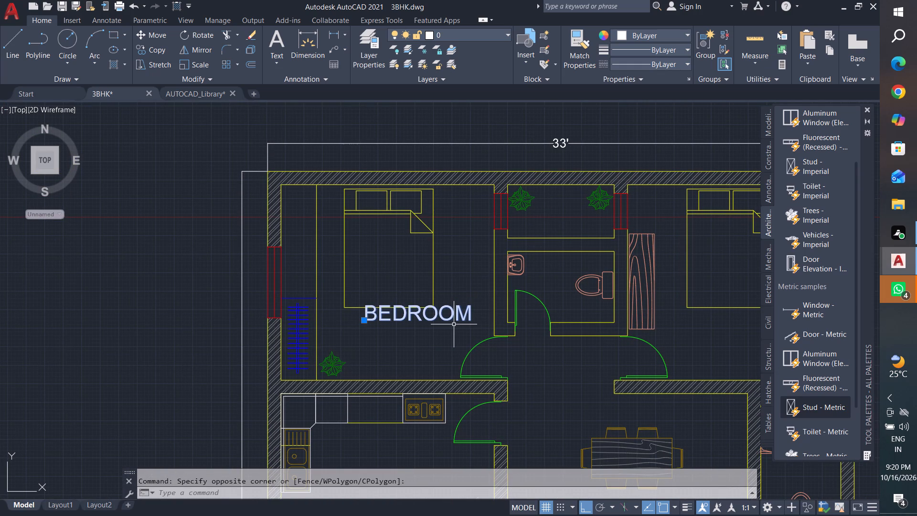
key("Return")
scroll(392, 312, "up", 2)
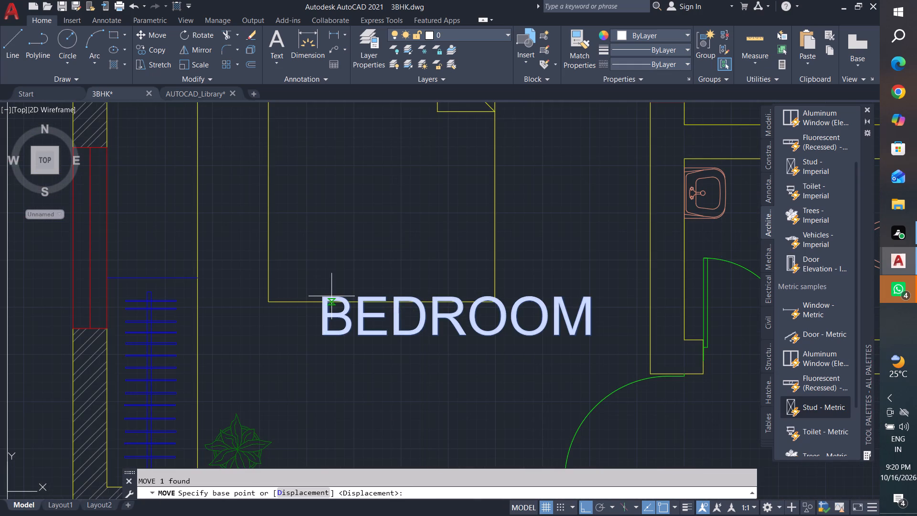
left_click(323, 334)
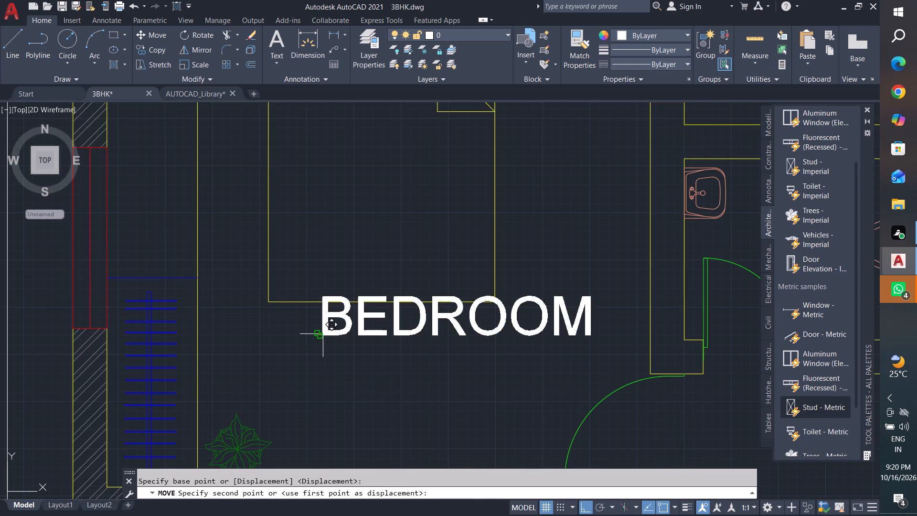
left_click(584, 510)
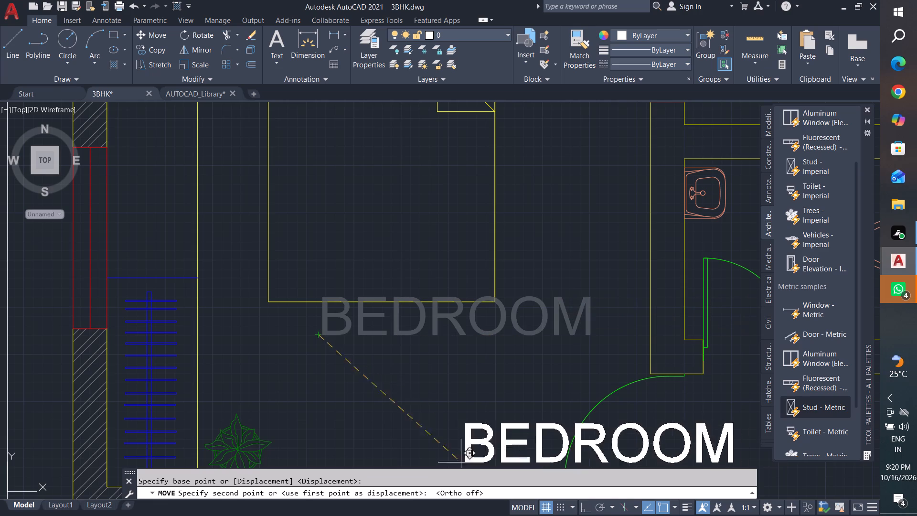
left_click(270, 361)
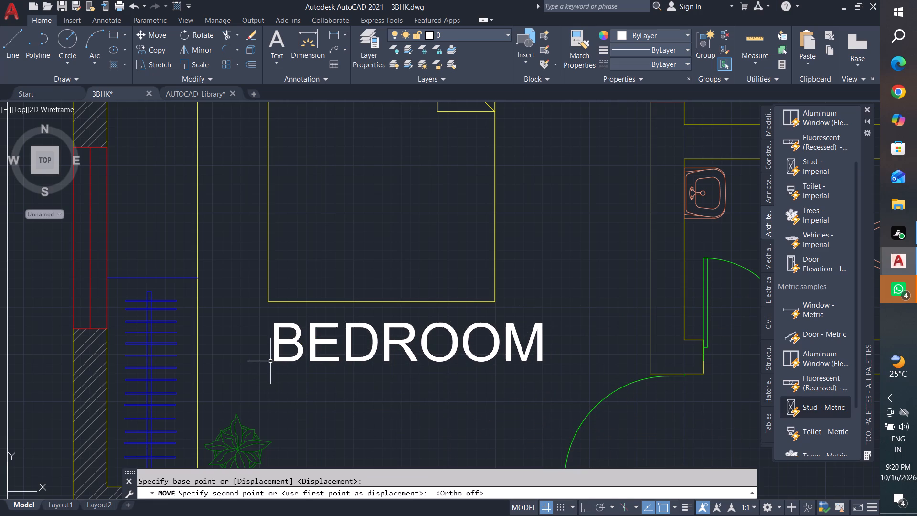
key("Escape")
key("Escape")
key("Escape")
Scale the BEDROOM label down to a little over half its size, using its lower-left corner as base point.
left_click_drag(560, 318, 554, 321)
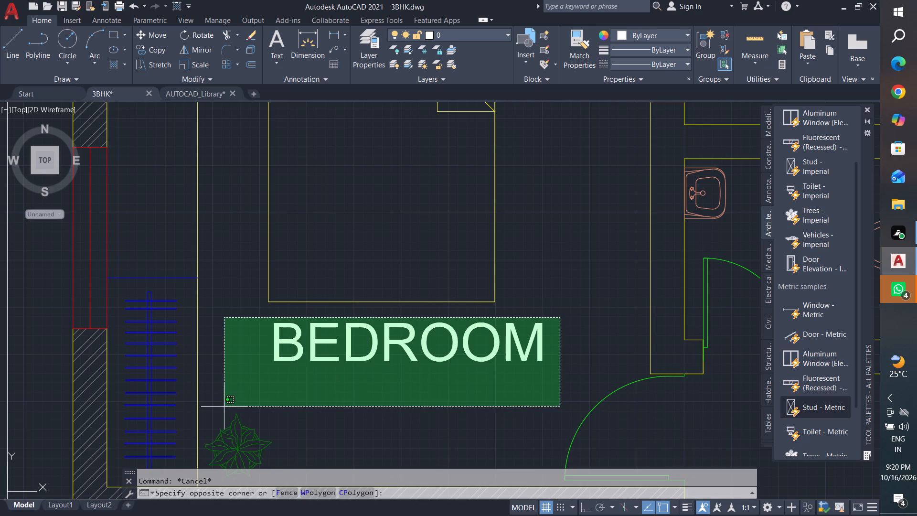
left_click(241, 389)
type("SC")
key("Return")
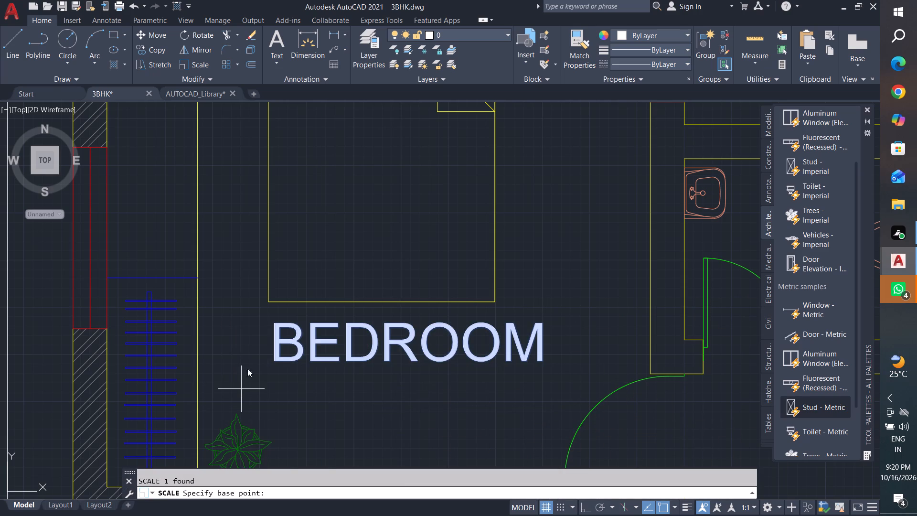
left_click(272, 363)
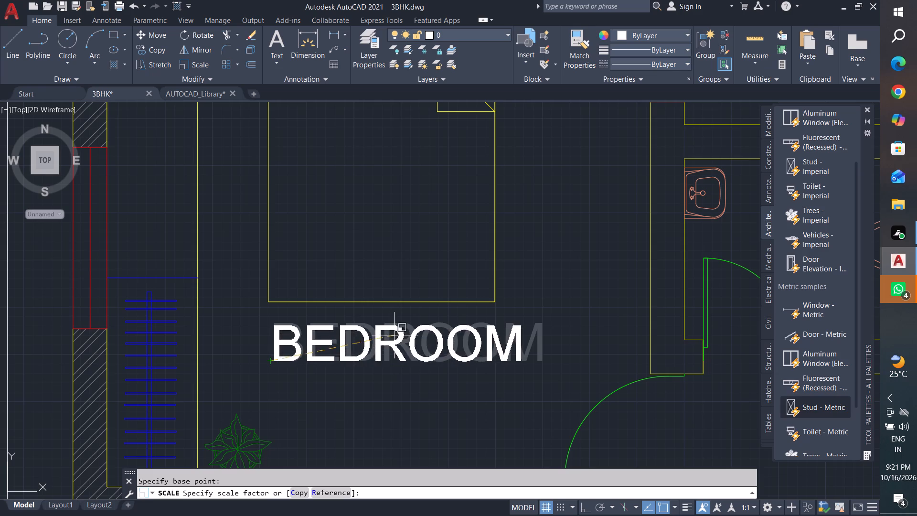
left_click(347, 357)
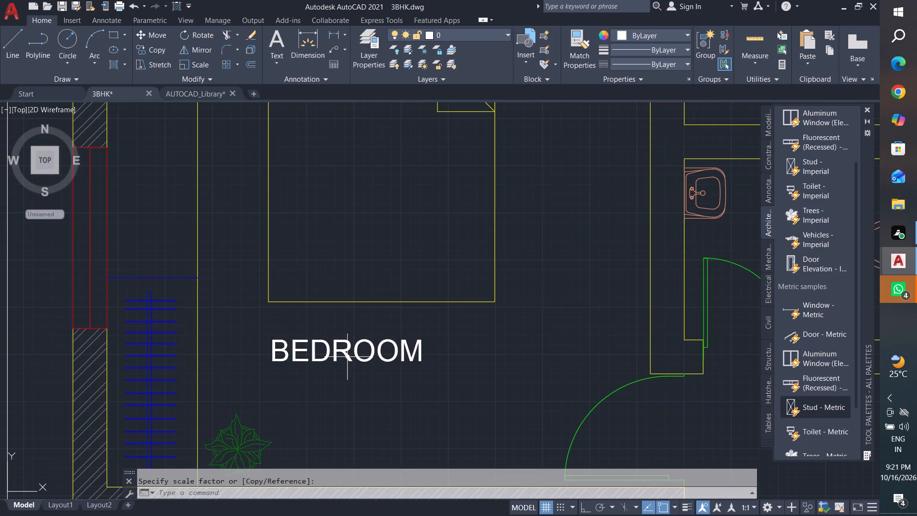
key("Escape")
key("Escape")
key("Escape")
key("Escape")
Move the BEDROOM label up and right so it sits roughly centred just below the bed.
left_click(438, 333)
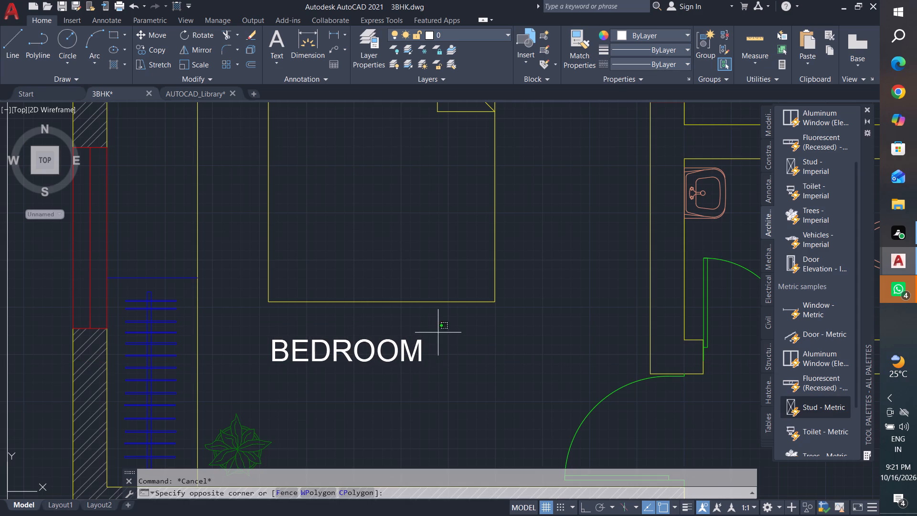
left_click(257, 382)
type("M")
key("space")
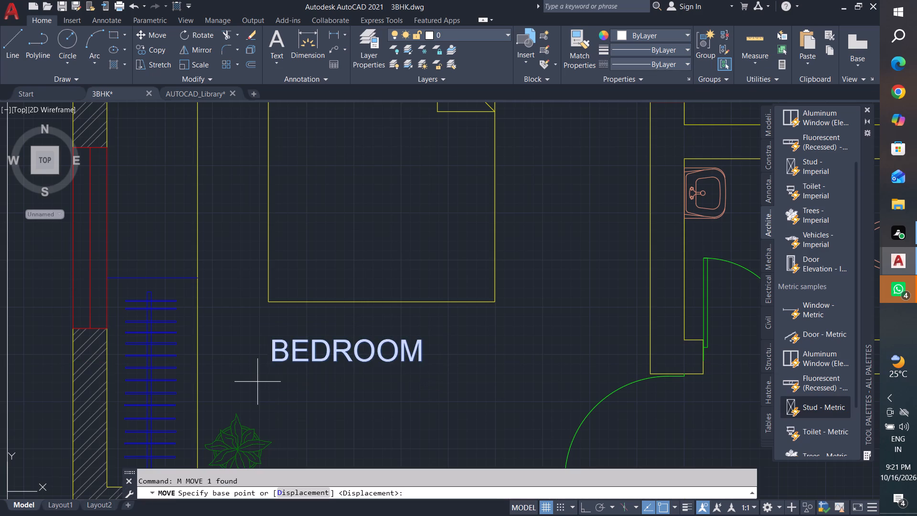
left_click(273, 362)
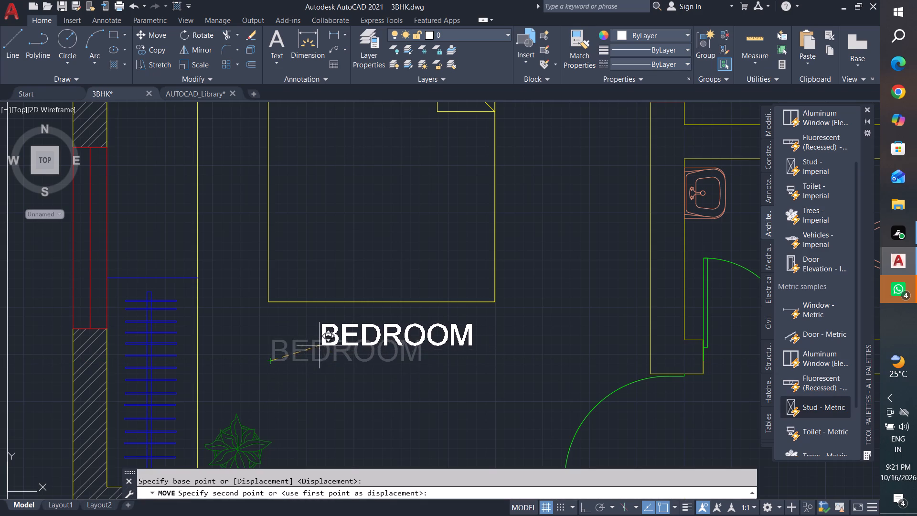
left_click(317, 344)
key("Escape")
key("Escape")
key("Escape")
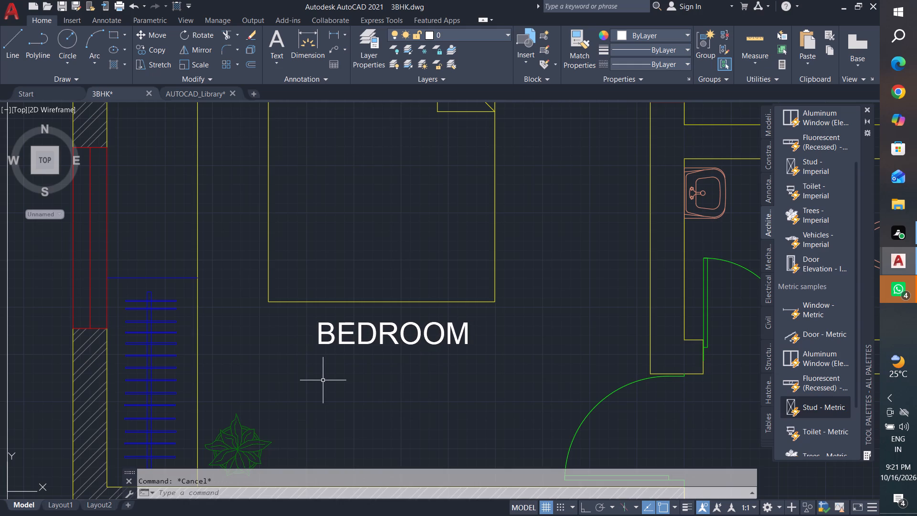
key("Escape")
key("Escape")
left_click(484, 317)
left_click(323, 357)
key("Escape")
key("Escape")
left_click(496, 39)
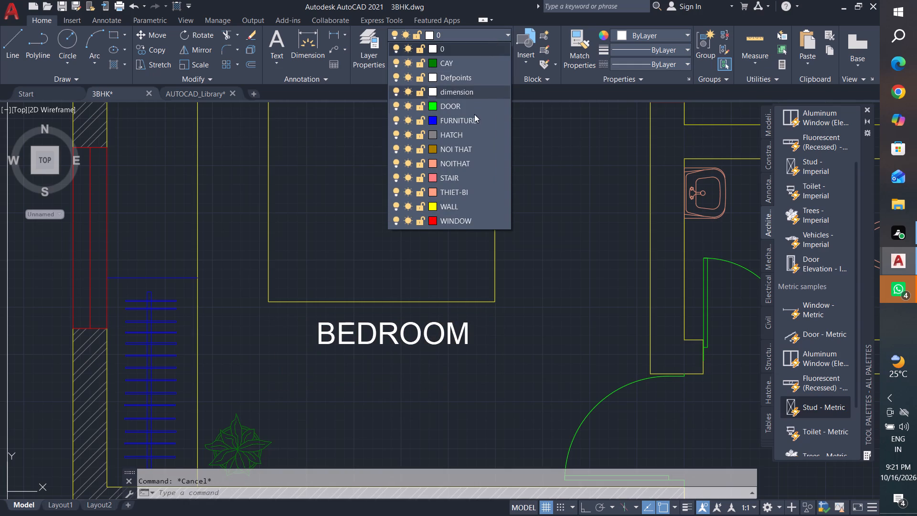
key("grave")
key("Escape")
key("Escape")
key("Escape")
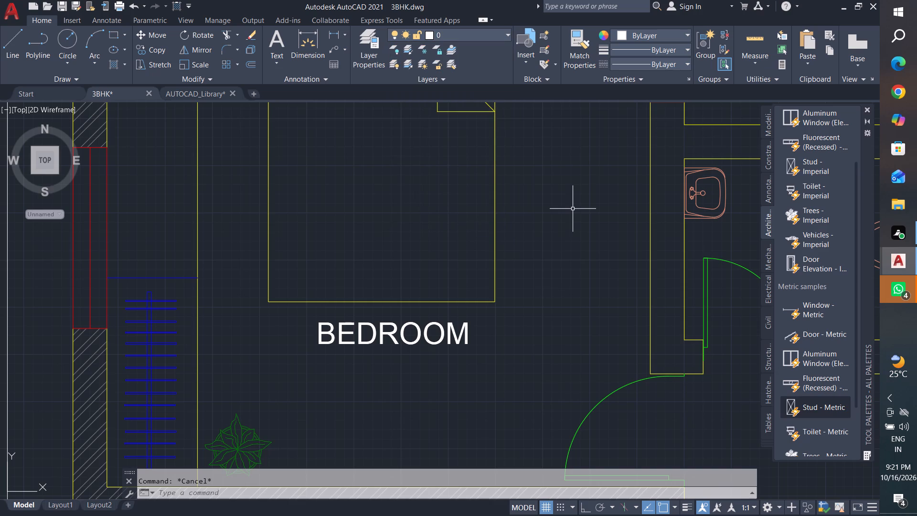
Create a new layer named TEXT.
type("LA")
key("Return")
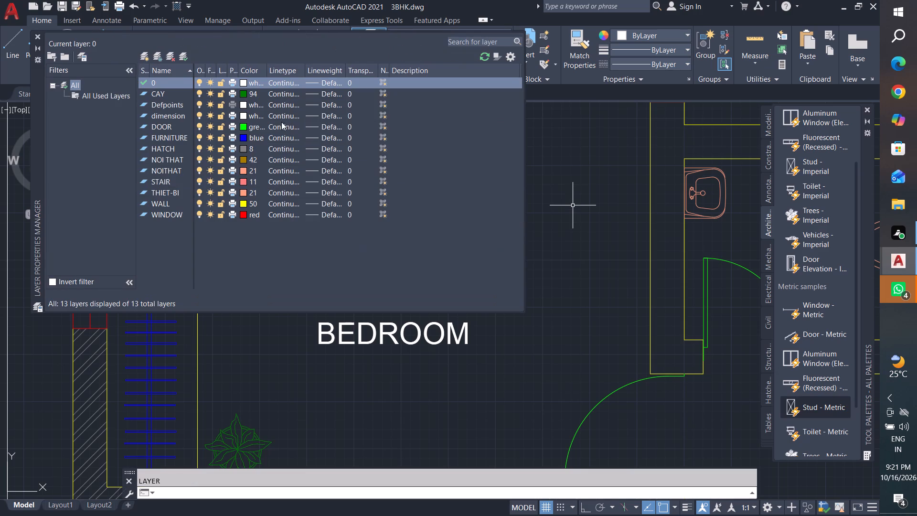
left_click(147, 55)
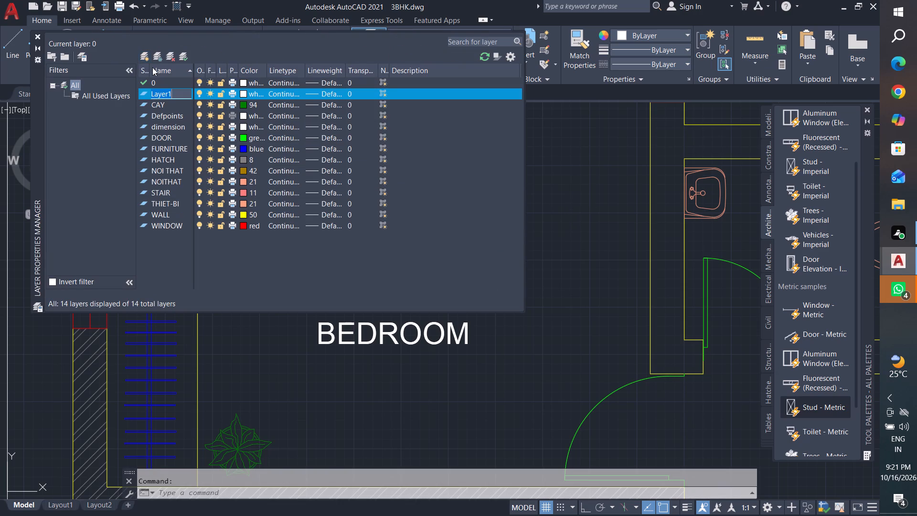
key("BackSpace")
key("BackSpace")
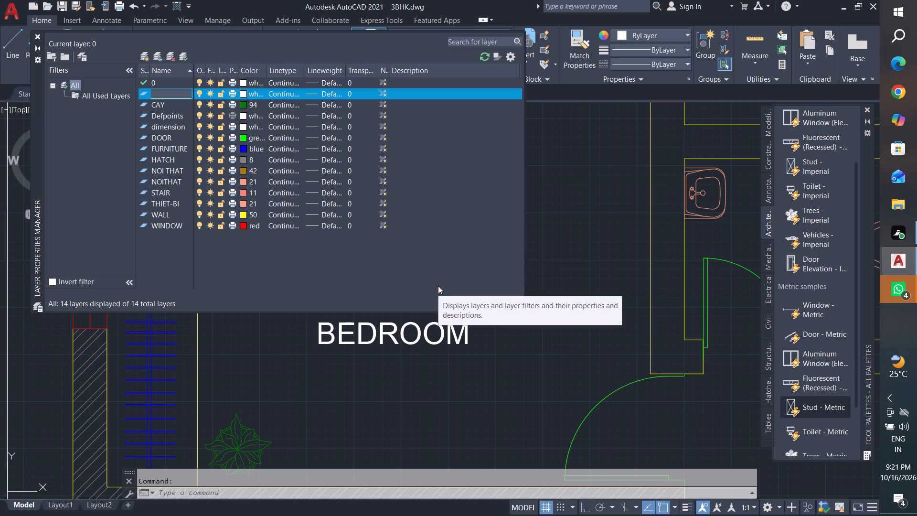
type("TEX")
key("t")
key("Return")
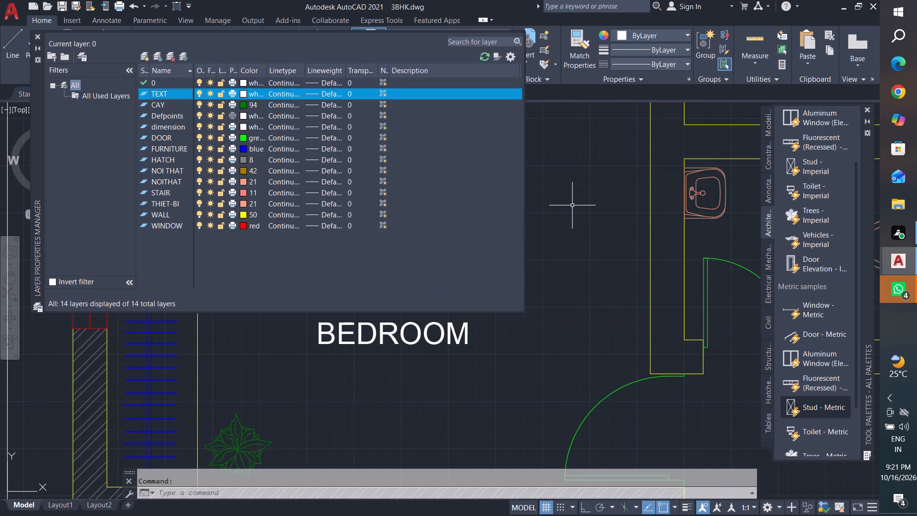
Set the TEXT layer's color to index color 202.
left_click(245, 95)
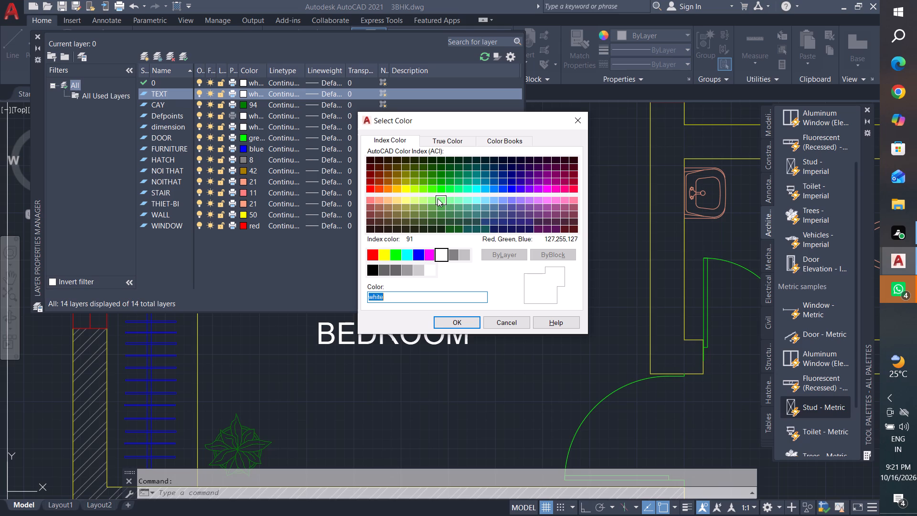
left_click(549, 202)
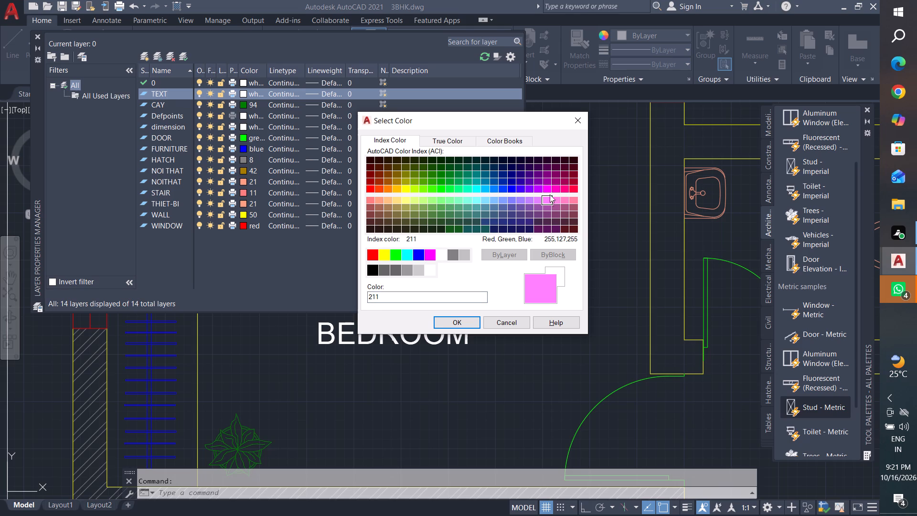
left_click(550, 185)
left_click(536, 186)
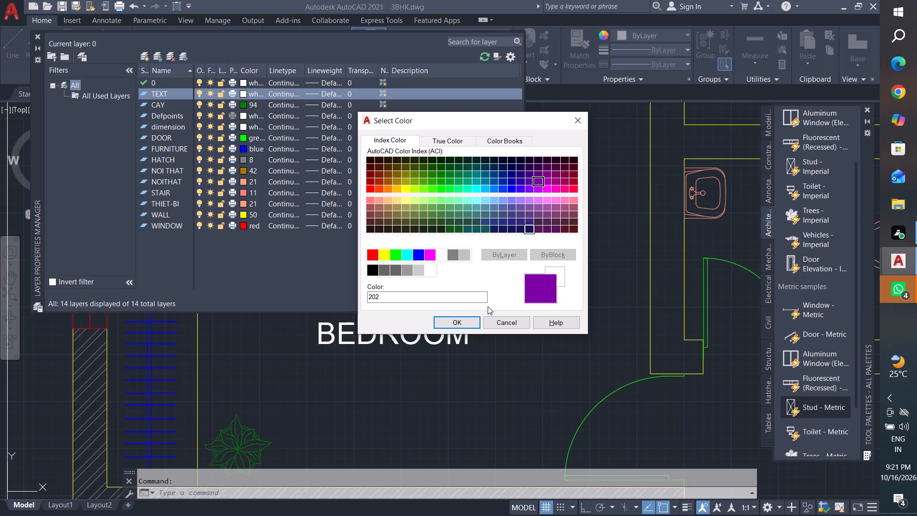
left_click(466, 321)
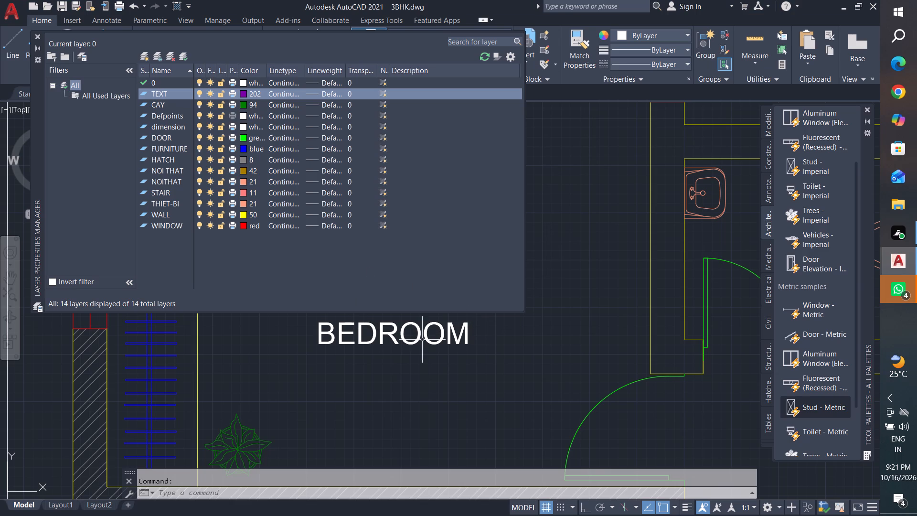
key("Escape")
key("Escape")
key("Escape")
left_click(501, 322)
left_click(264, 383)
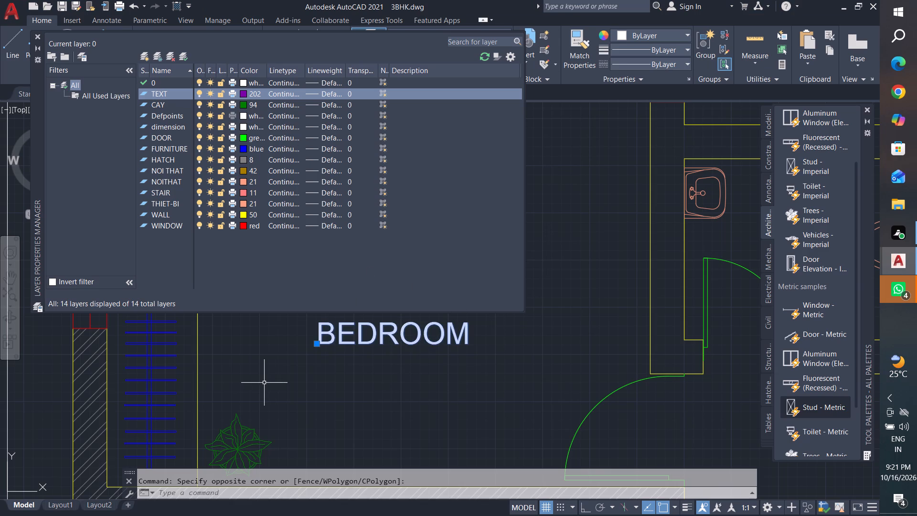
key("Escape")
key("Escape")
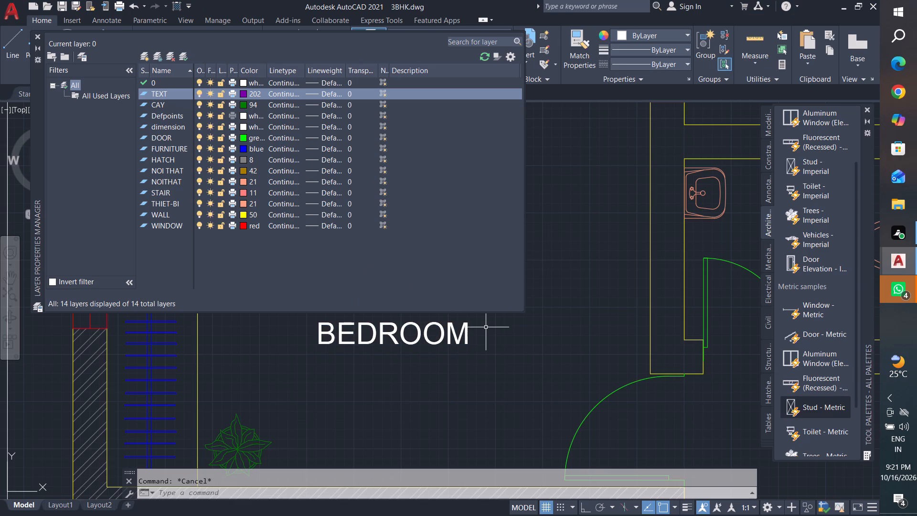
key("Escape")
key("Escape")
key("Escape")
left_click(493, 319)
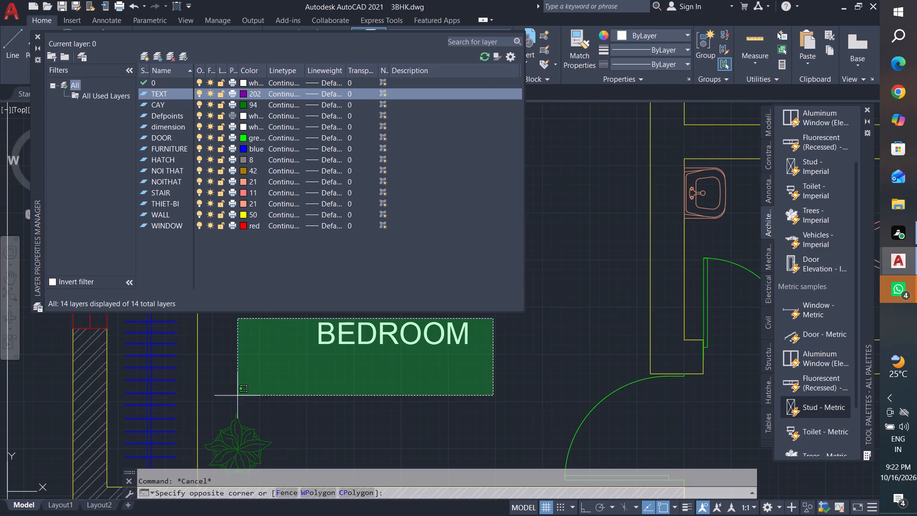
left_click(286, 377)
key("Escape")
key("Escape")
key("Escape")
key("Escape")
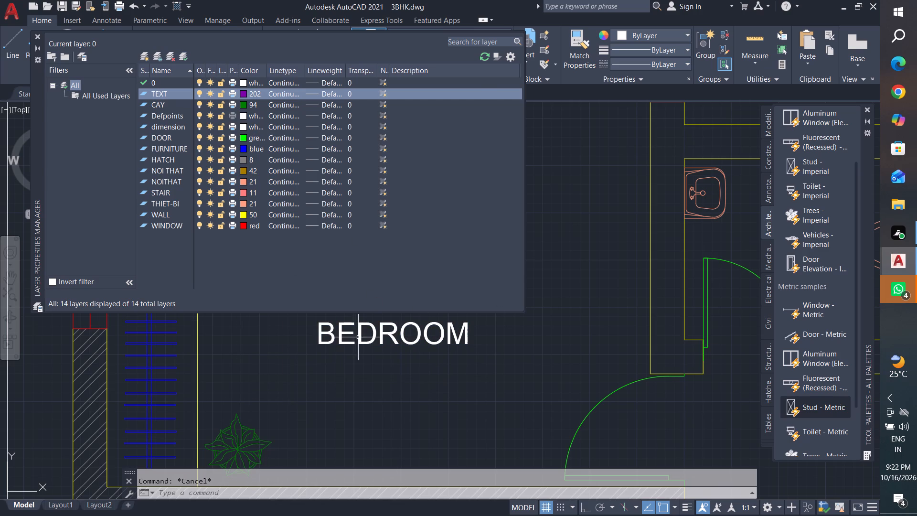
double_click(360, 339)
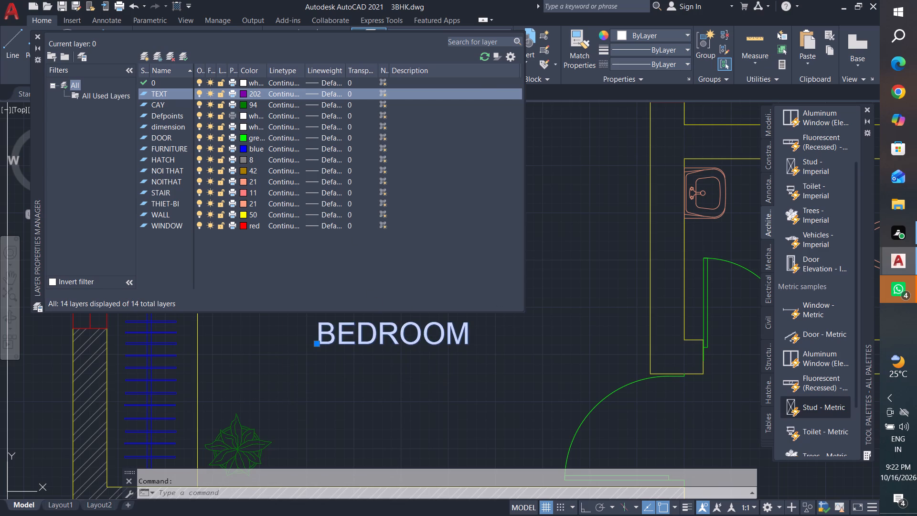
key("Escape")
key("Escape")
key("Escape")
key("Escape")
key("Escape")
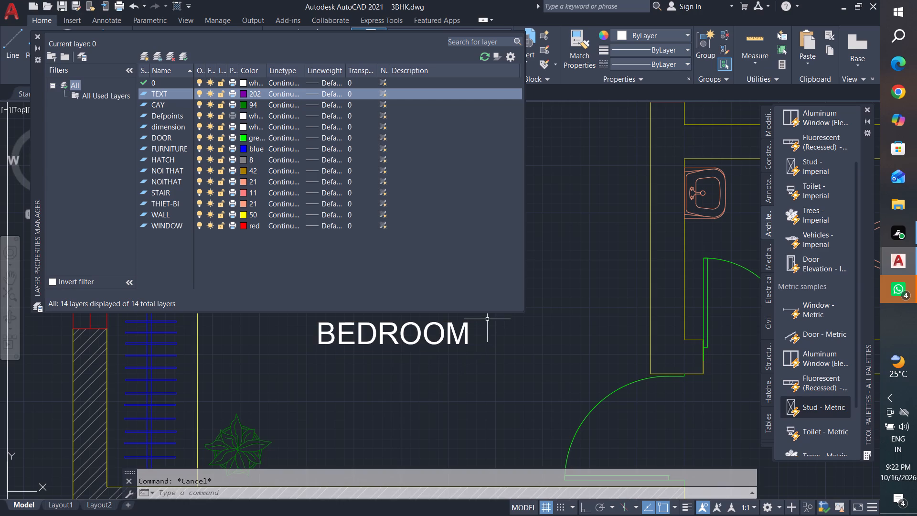
Copy the BEDROOM label about 1'-0" straight down, using its lower-left insertion point as base point.
left_click(487, 319)
left_click(302, 376)
type("CO")
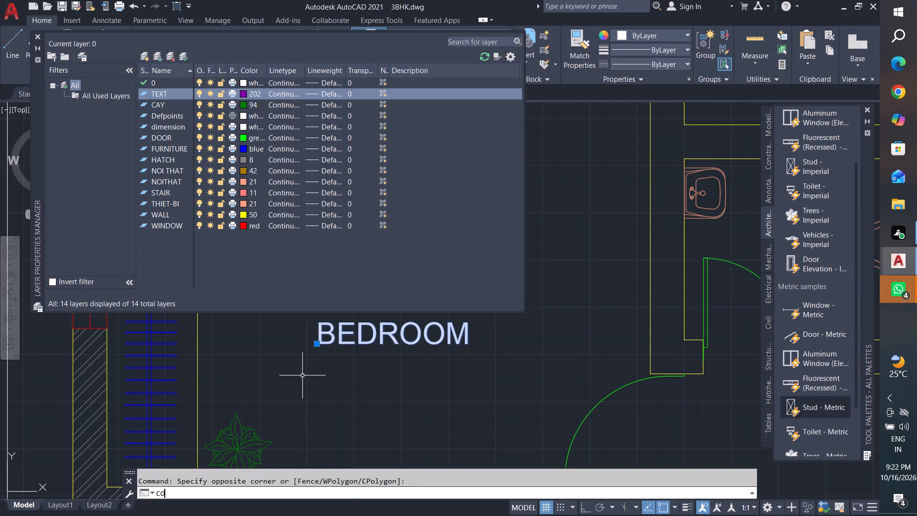
key("Return")
left_click(316, 346)
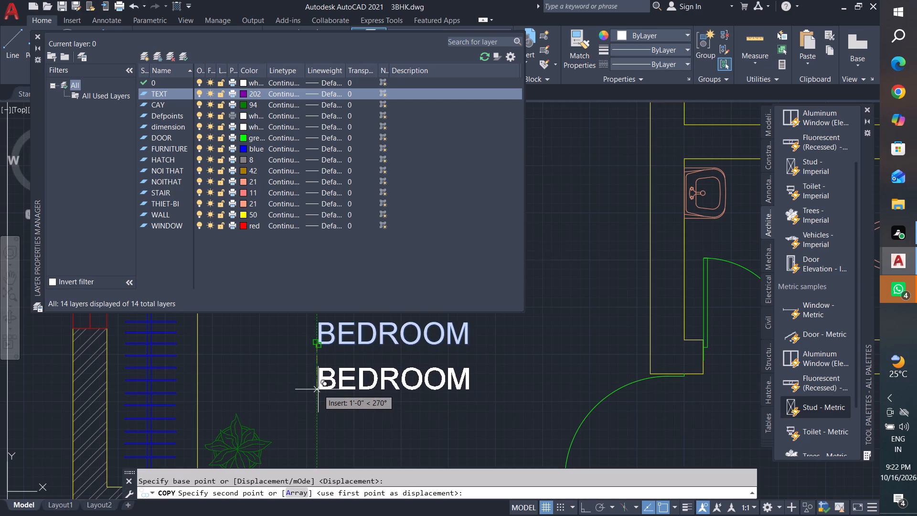
left_click(318, 389)
key("Escape")
key("Escape")
key("Escape")
key("Escape")
Change the lower BEDROOM copy's text to the room size 12'0"X11'0".
double_click(331, 380)
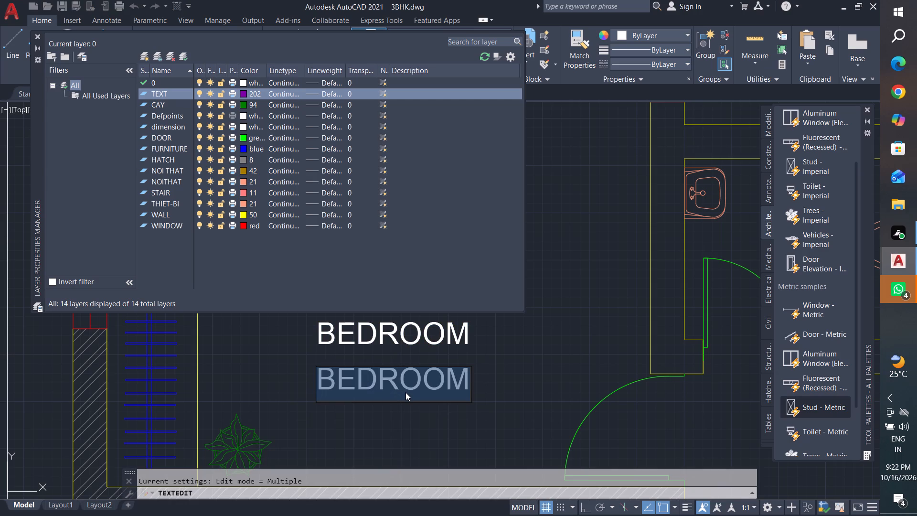
key("BackSpace")
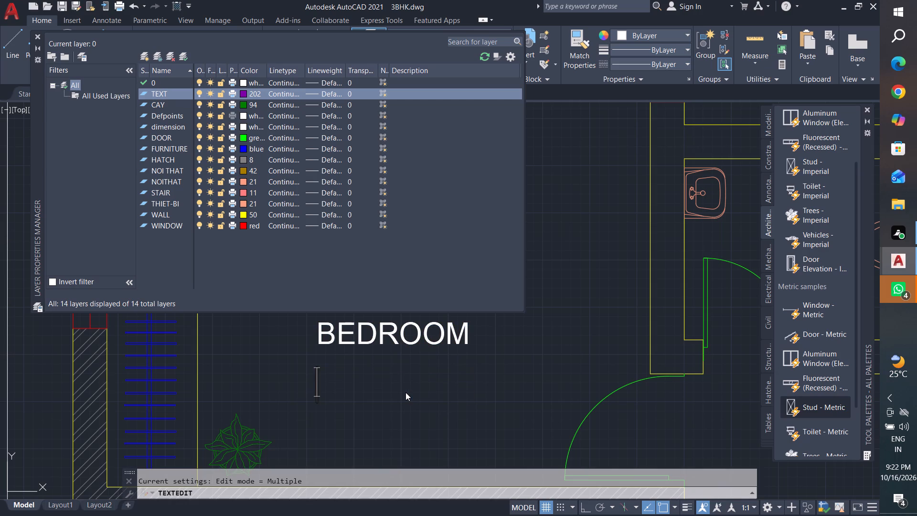
type("12")
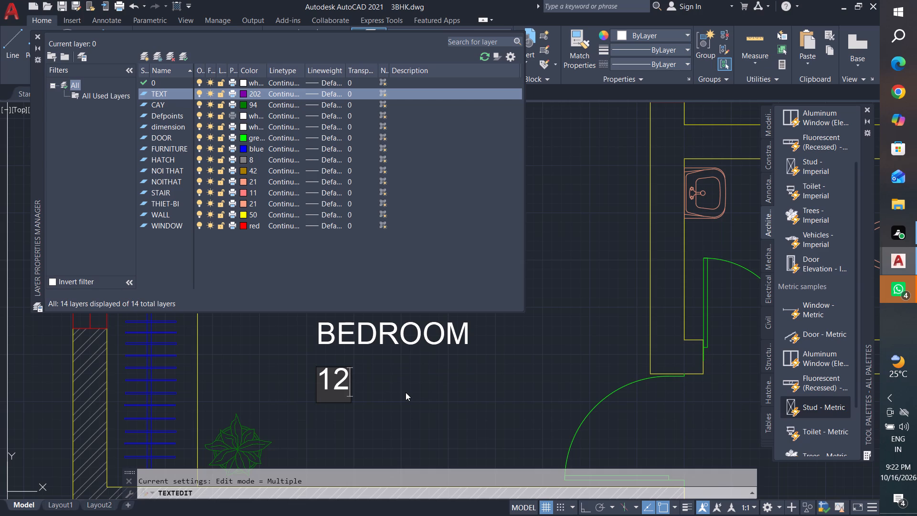
key("apostrophe")
type("0\"")
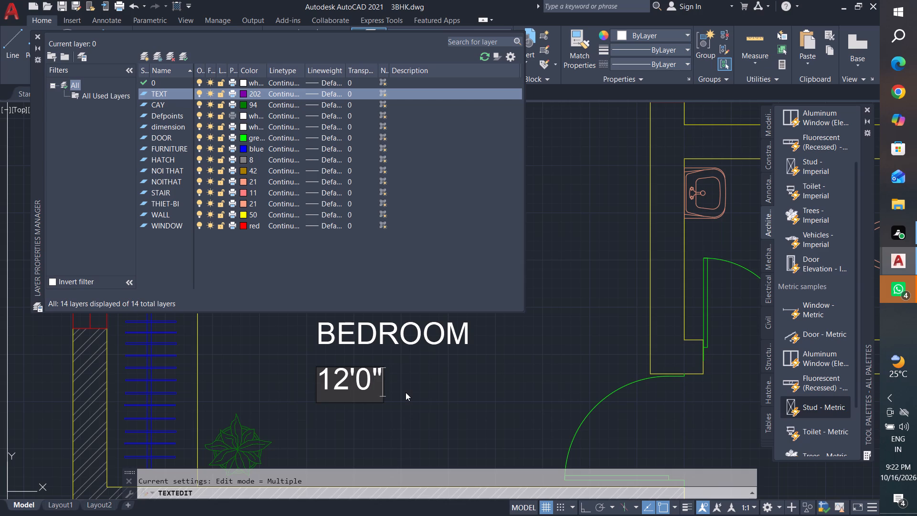
key("x")
type("11'")
type("0\"")
key("Return")
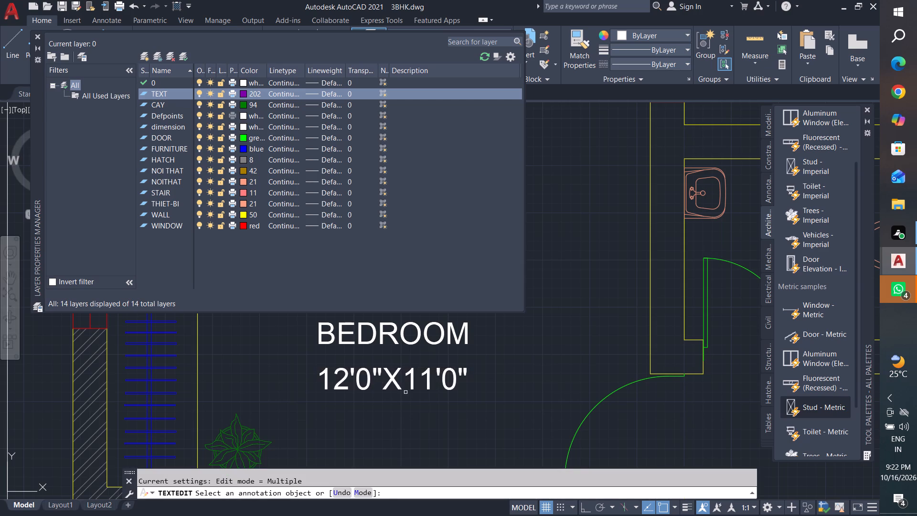
key("Escape")
key("Escape")
key("Escape")
key("Escape")
key("Escape")
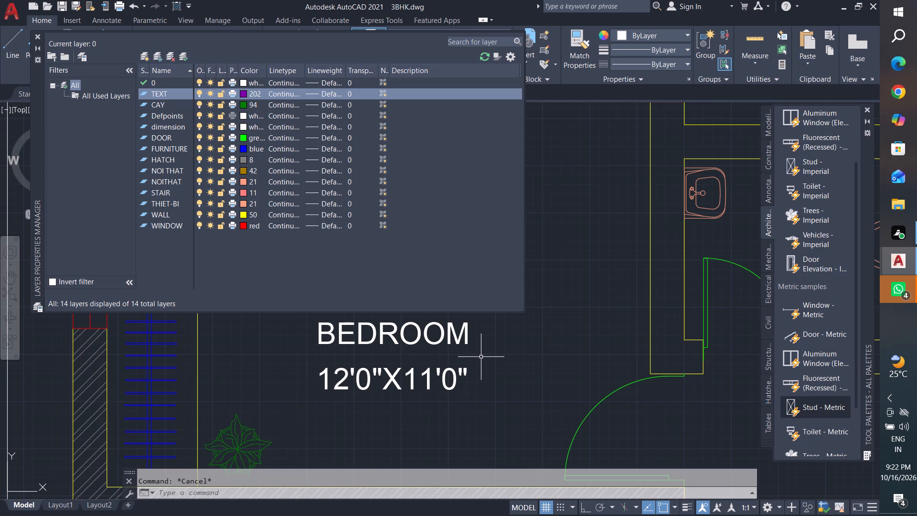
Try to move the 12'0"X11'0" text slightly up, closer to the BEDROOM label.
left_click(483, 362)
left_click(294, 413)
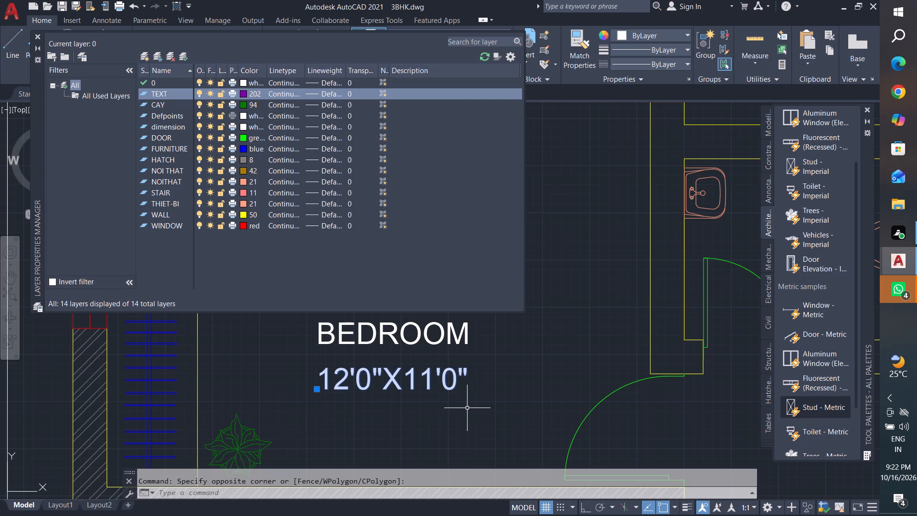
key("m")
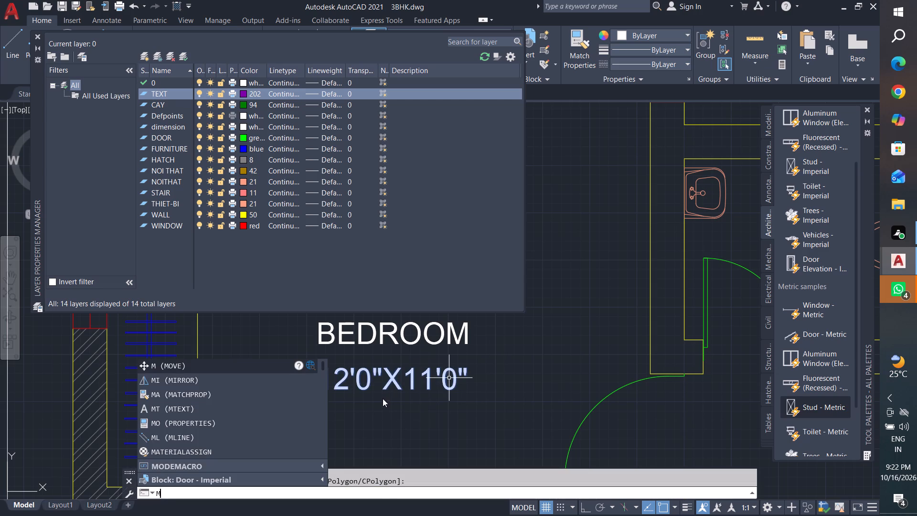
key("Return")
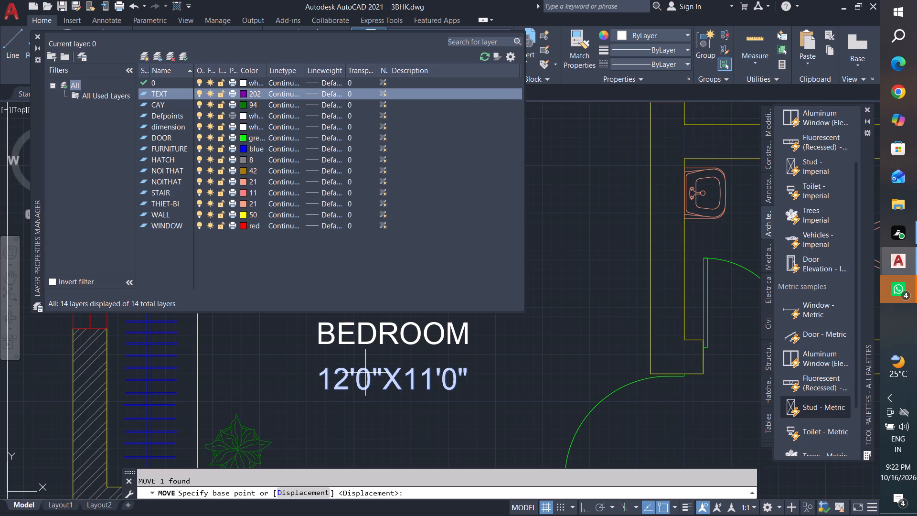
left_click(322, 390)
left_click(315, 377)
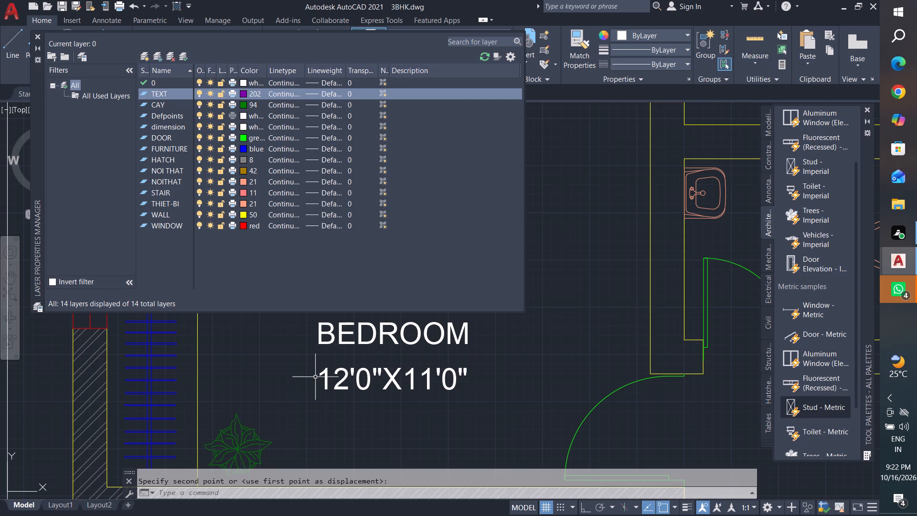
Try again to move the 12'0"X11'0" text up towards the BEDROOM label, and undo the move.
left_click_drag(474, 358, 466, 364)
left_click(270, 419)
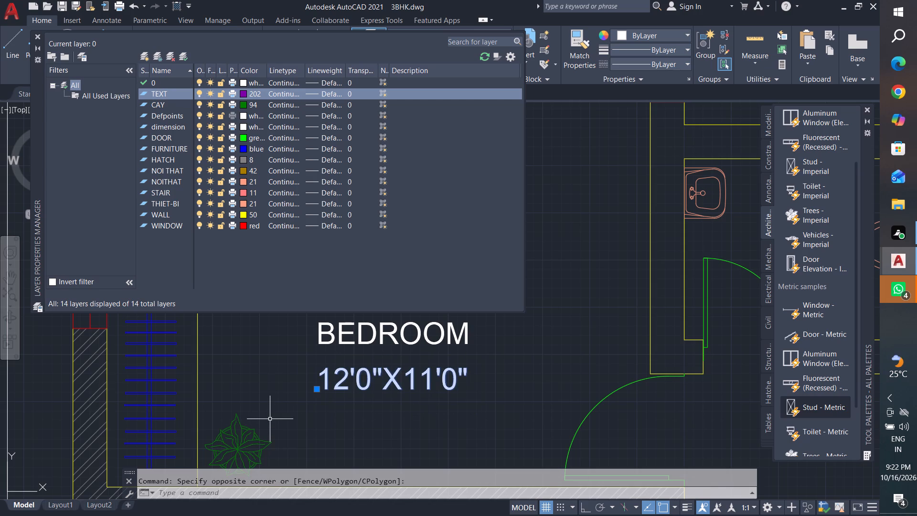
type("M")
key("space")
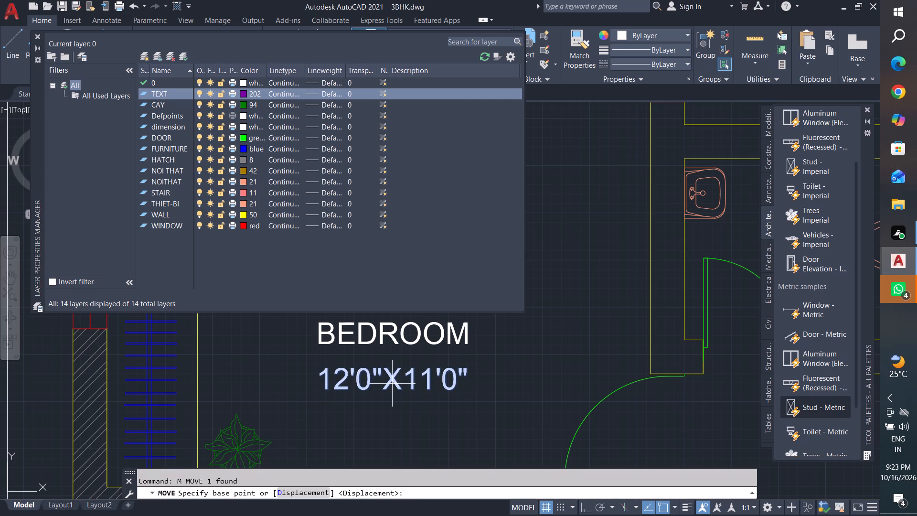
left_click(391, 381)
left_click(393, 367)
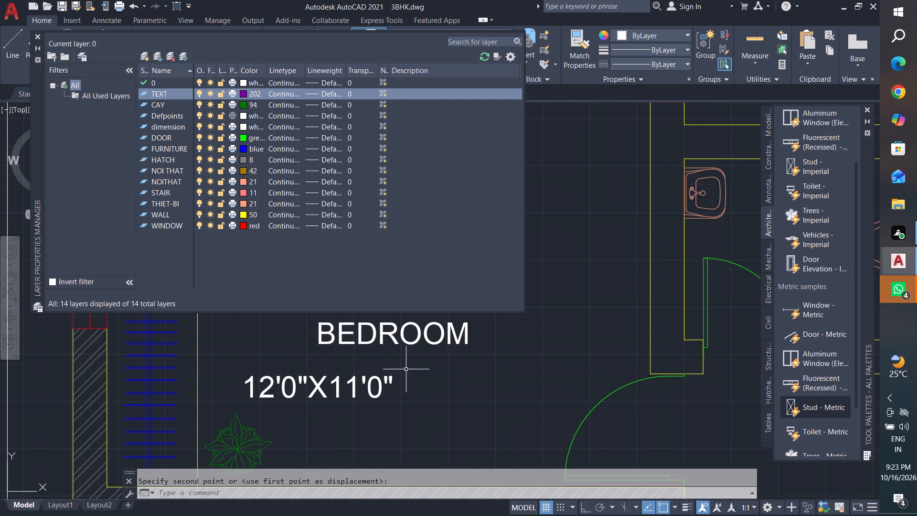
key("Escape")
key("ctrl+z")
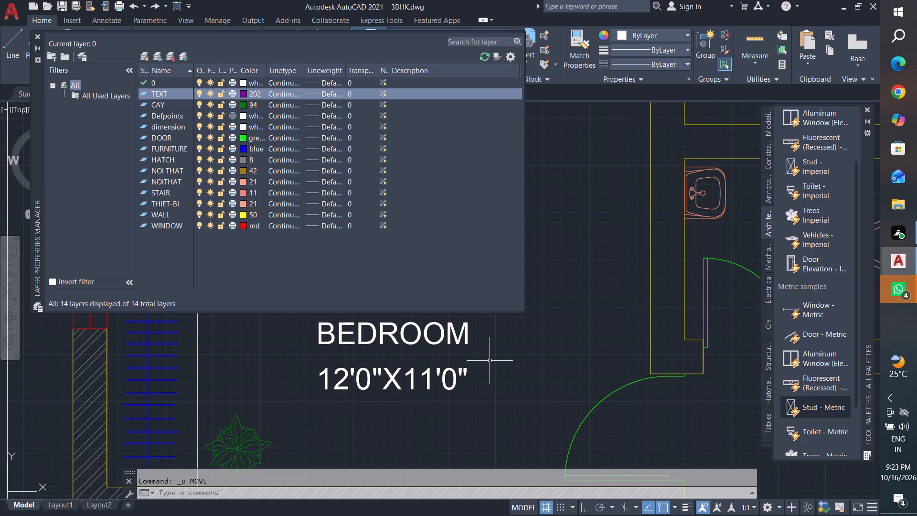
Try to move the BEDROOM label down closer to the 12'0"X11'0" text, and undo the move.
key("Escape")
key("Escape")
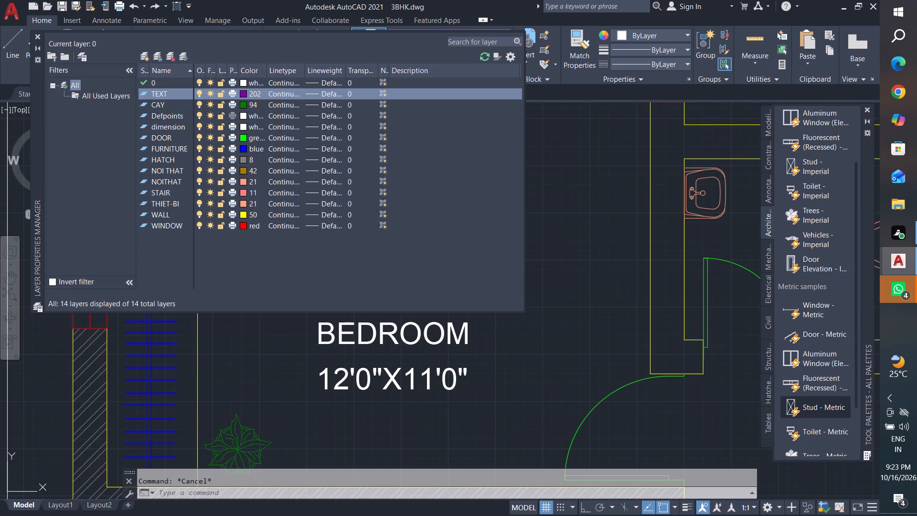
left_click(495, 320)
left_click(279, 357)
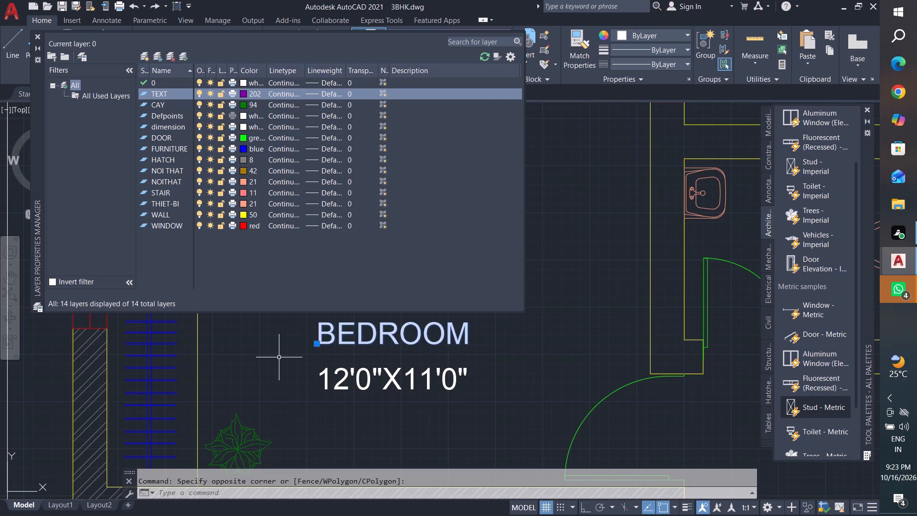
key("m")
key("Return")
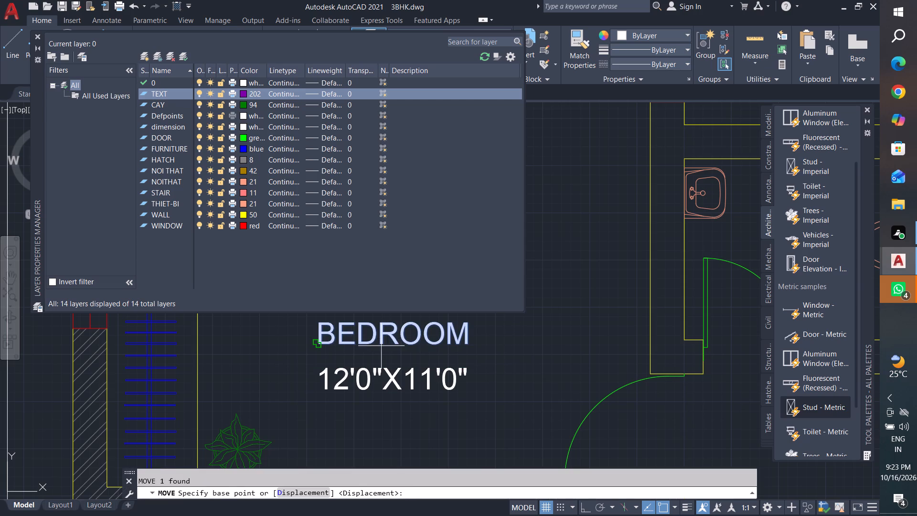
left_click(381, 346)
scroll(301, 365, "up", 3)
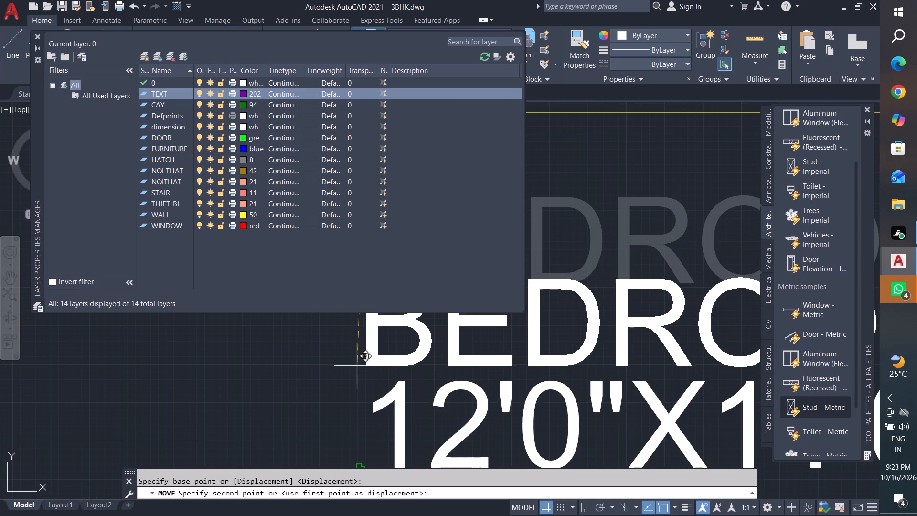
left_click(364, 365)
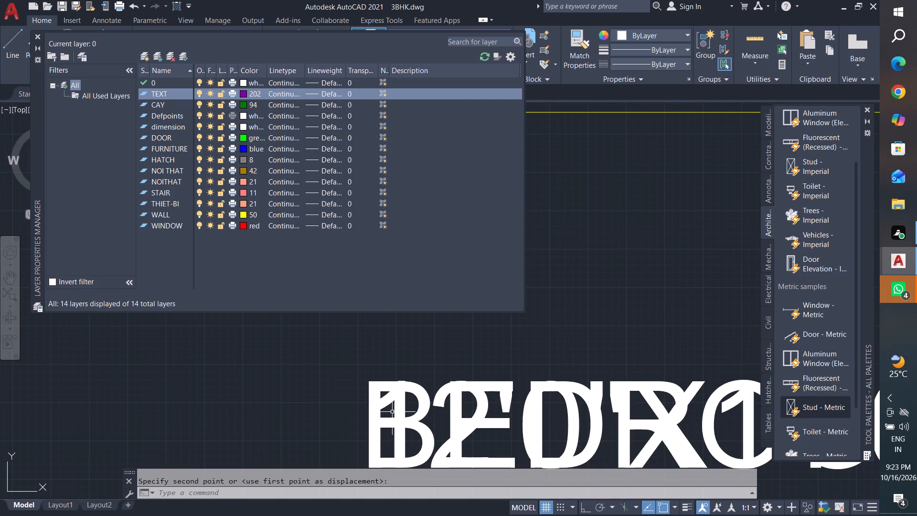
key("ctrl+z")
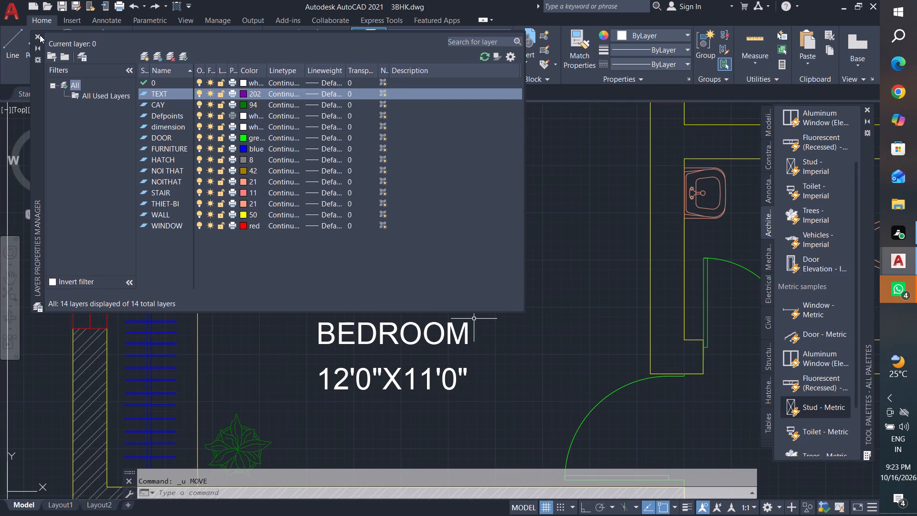
Close the Layer Properties Manager to clear the view of the drawing.
left_click(36, 35)
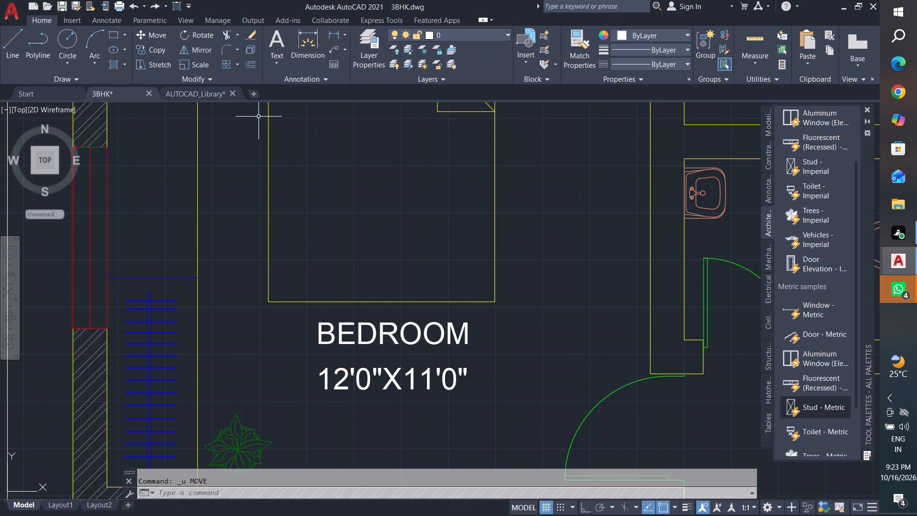
key("Escape")
key("Escape")
key("Escape")
key("Escape")
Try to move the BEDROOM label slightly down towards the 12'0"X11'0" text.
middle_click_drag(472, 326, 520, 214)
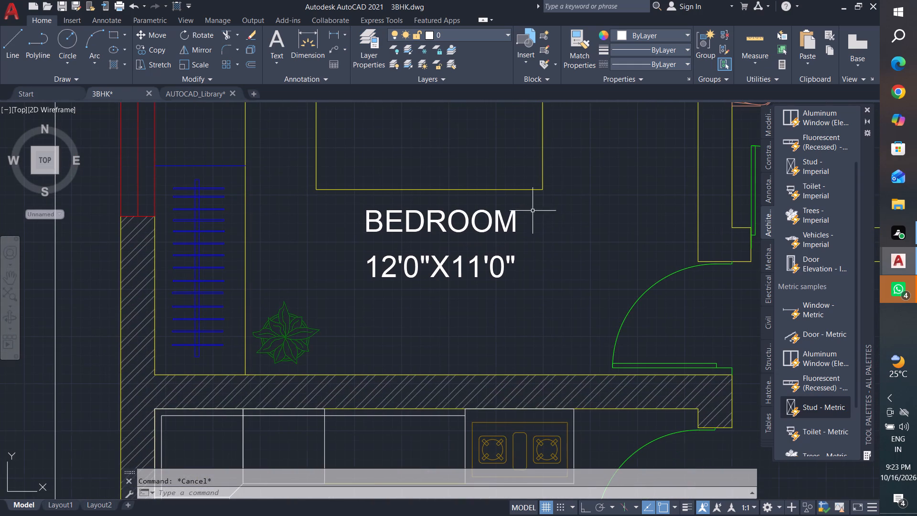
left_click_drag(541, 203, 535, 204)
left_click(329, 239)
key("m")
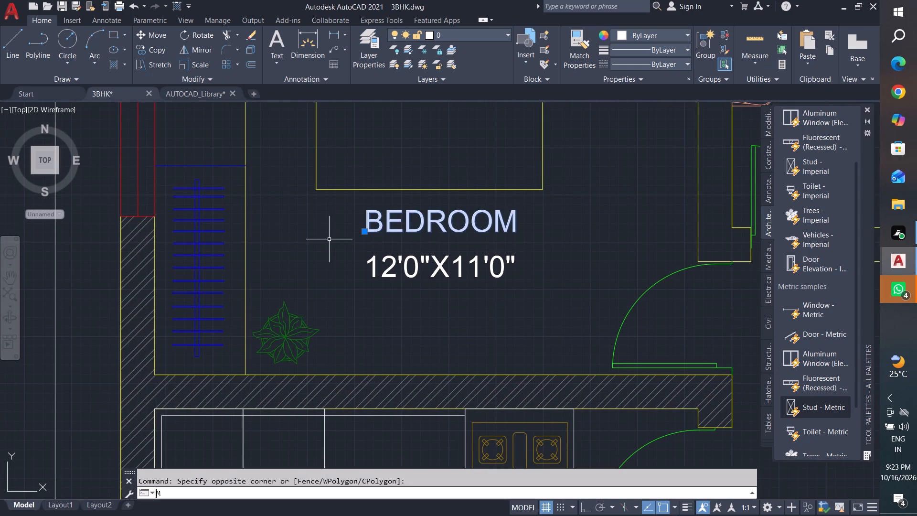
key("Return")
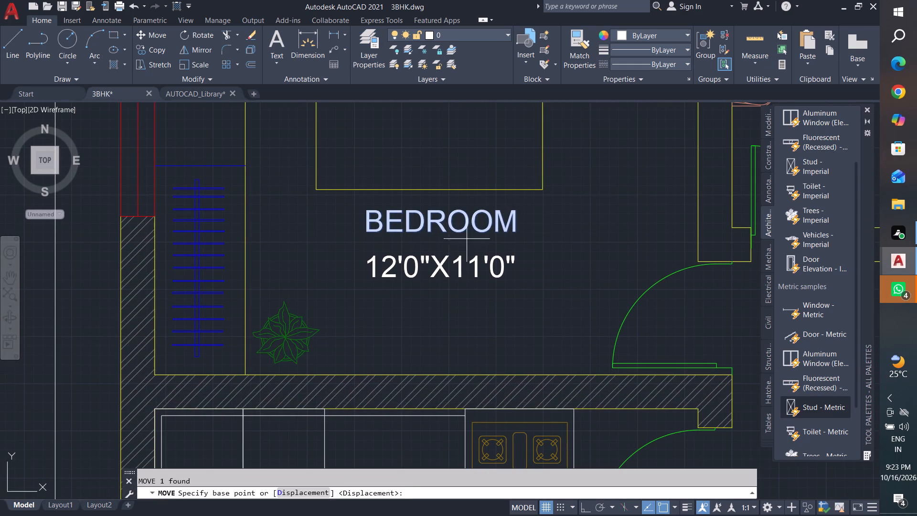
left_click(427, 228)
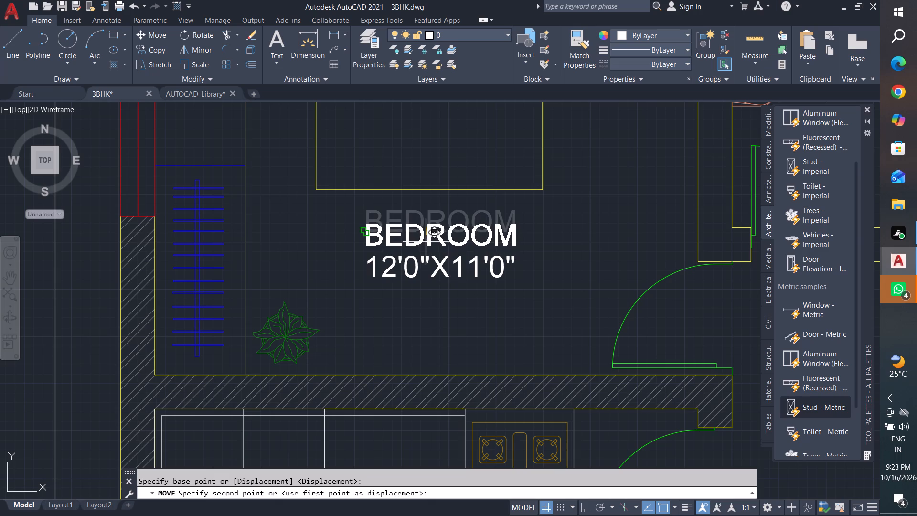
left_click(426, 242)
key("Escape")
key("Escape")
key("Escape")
Move the BEDROOM label across and slightly down so it sits directly above the 12'0"X11'0" text with a small gap.
left_click(489, 206)
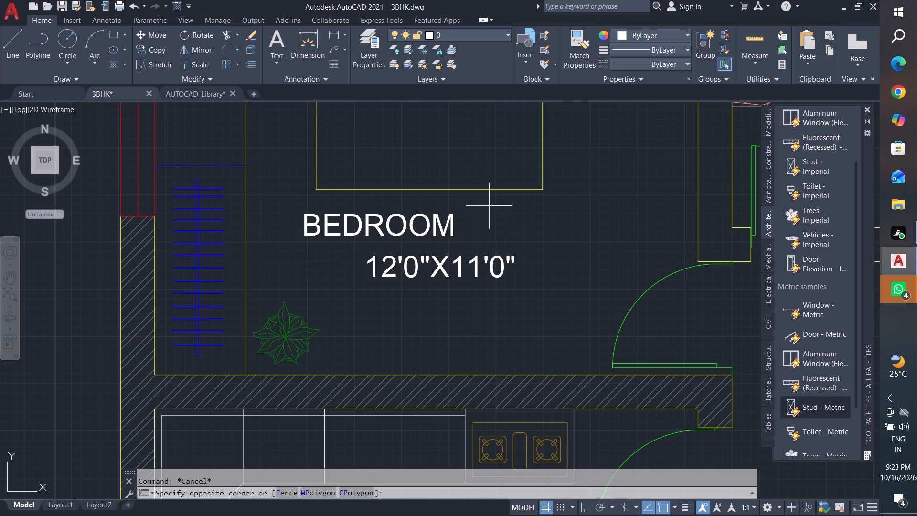
left_click(284, 244)
key("m")
key("Return")
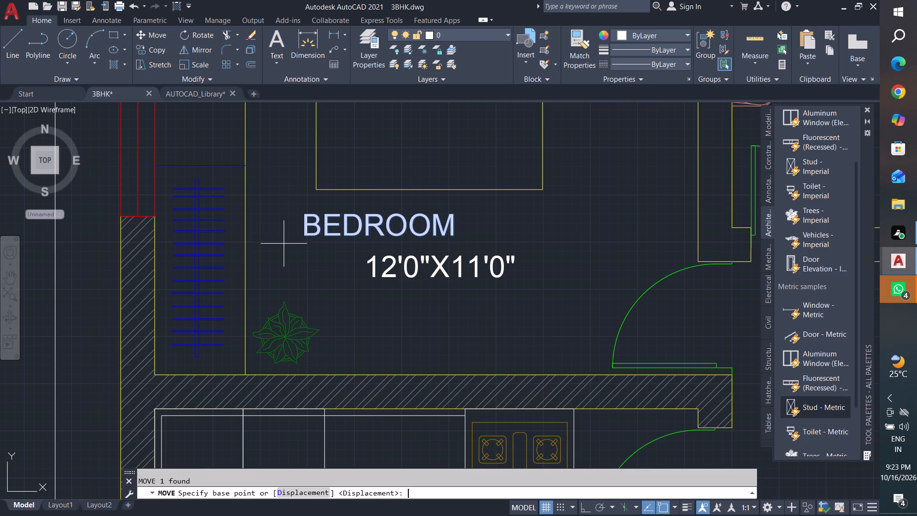
left_click(406, 234)
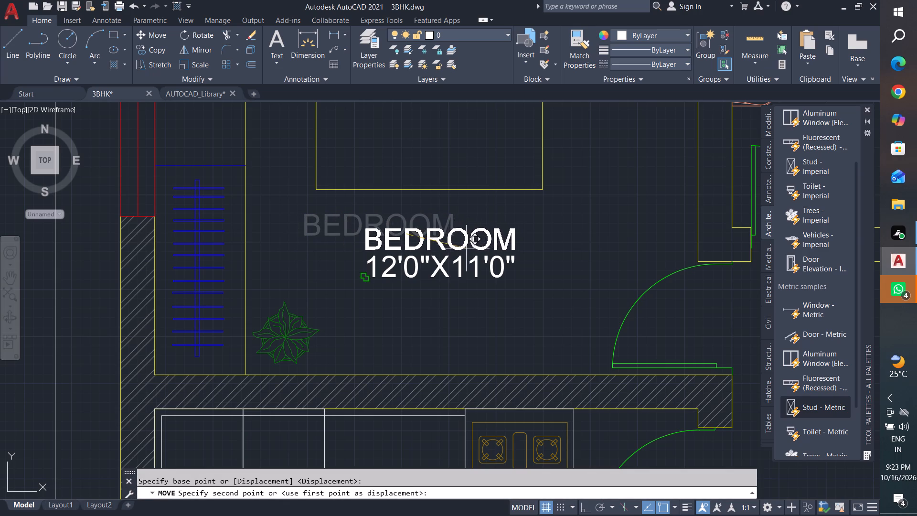
left_click(466, 243)
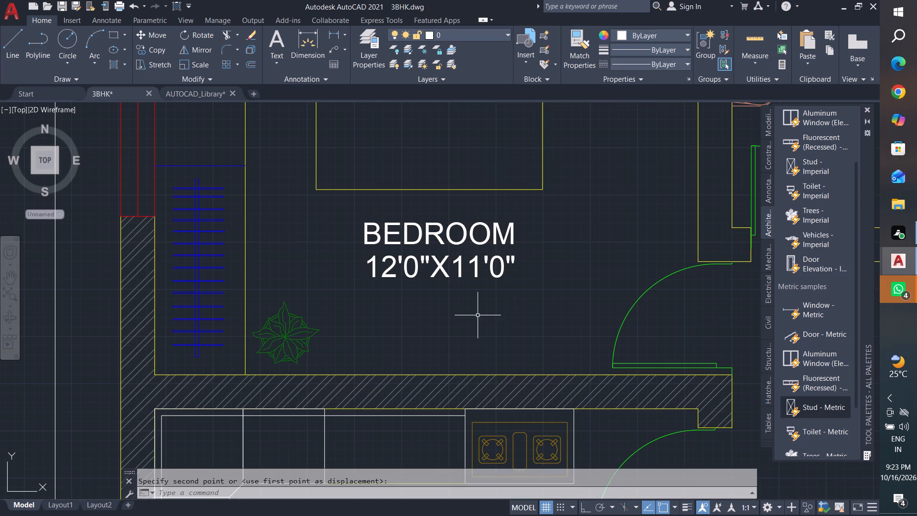
Copy the BEDROOM and 12'0"X11'0" texts straight down about 7' into the middle of the kitchen, with Ortho on.
scroll(478, 315, "down", 1)
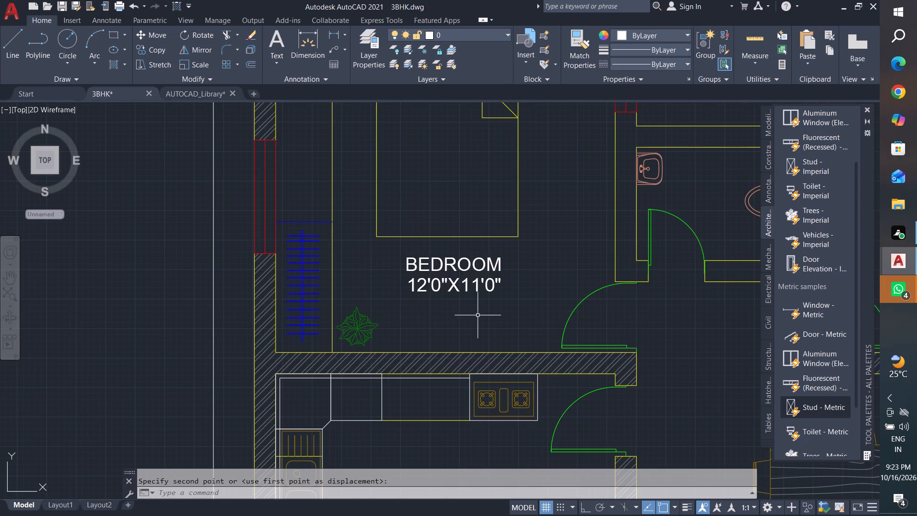
middle_click_drag(478, 315, 383, 331)
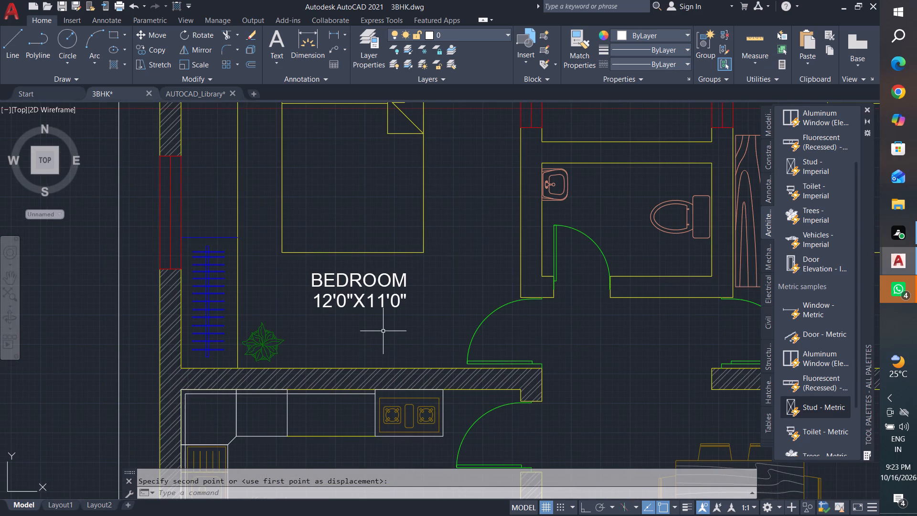
key("Escape")
key("Escape")
key("Escape")
left_click_drag(424, 266, 418, 277)
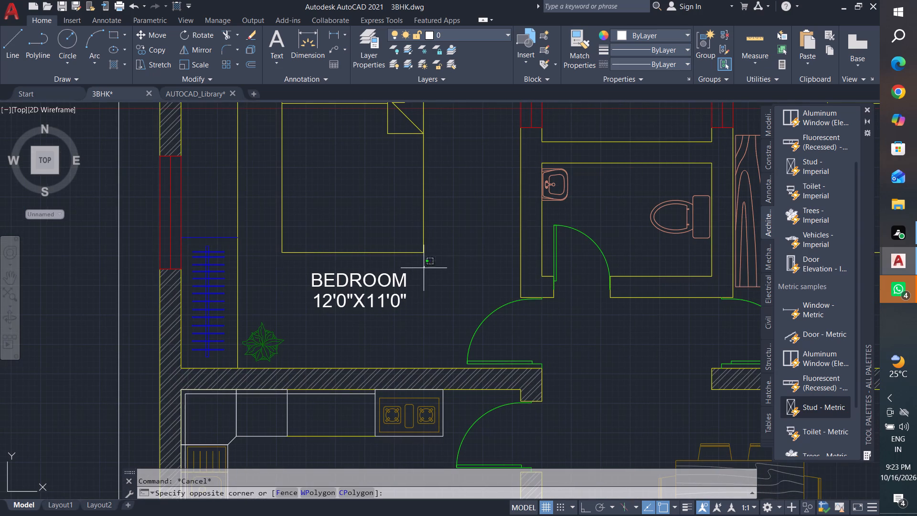
left_click_drag(418, 277, 422, 271)
left_click(308, 326)
type("CO")
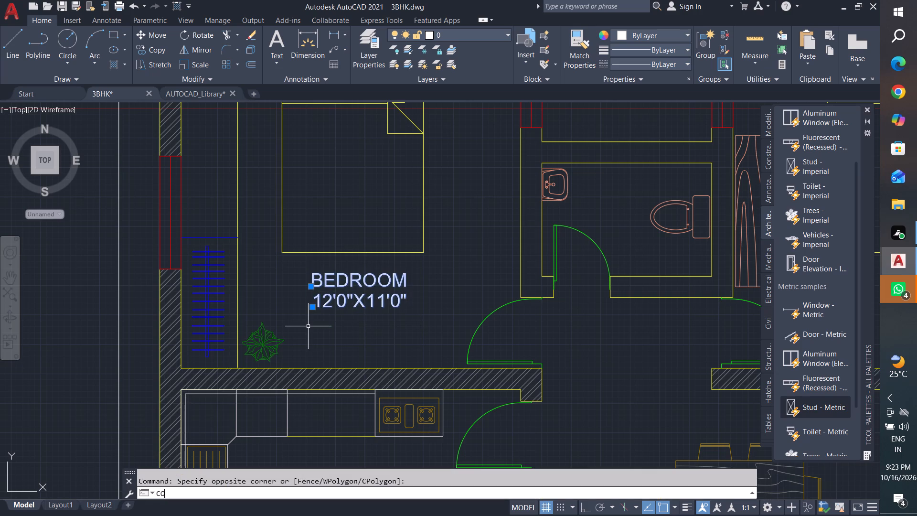
key("Return")
left_click(319, 306)
scroll(363, 237, "down", 2)
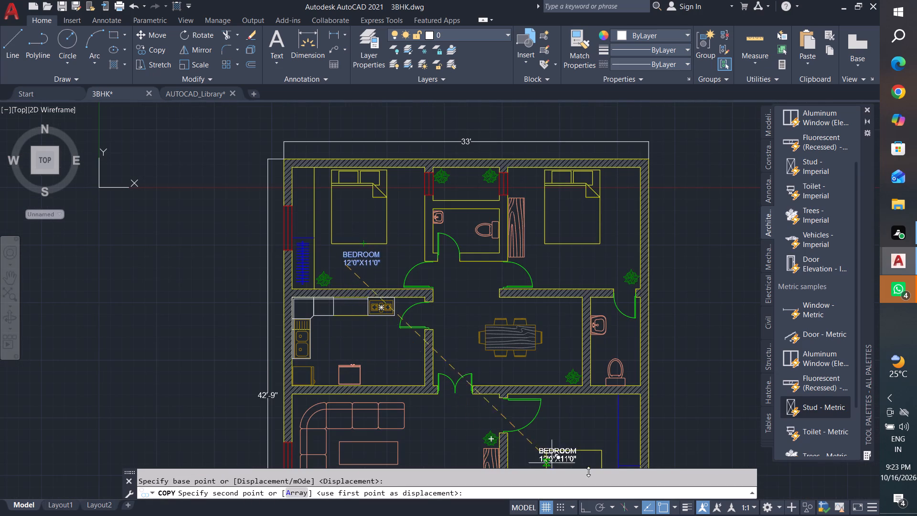
left_click(584, 511)
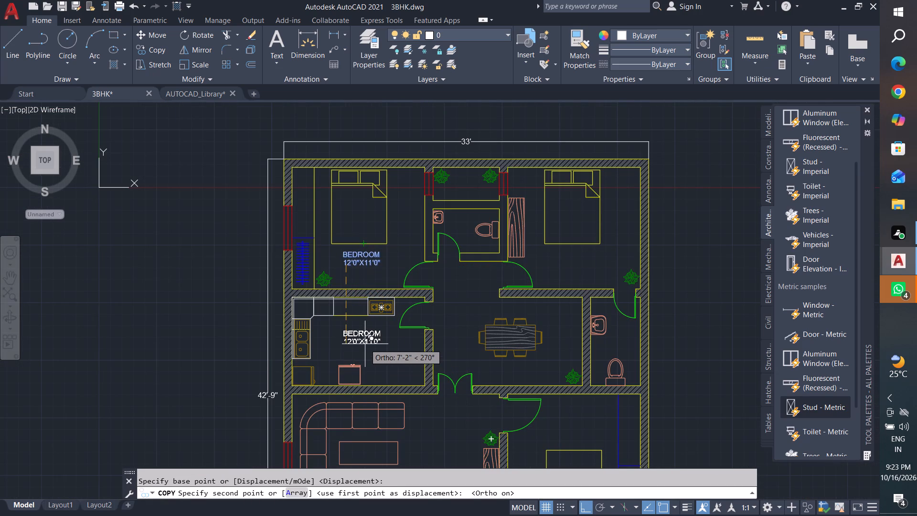
left_click(367, 346)
key("Escape")
key("Escape")
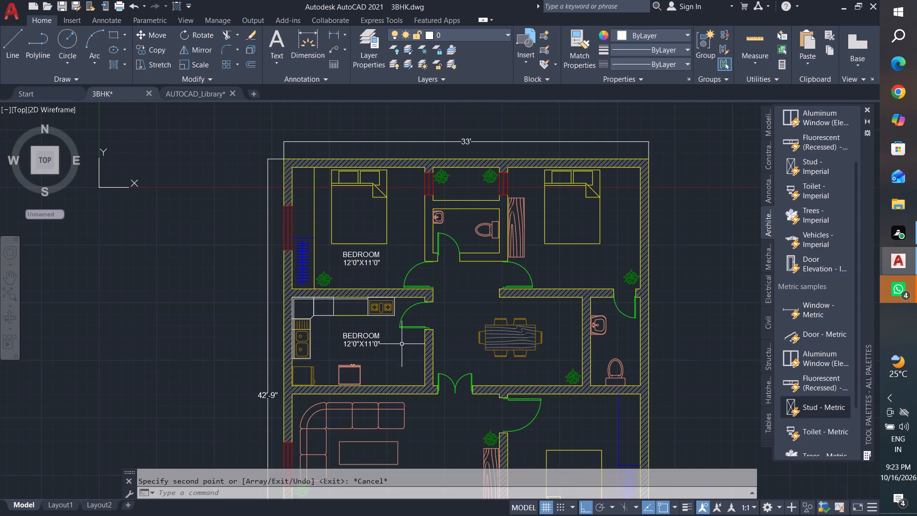
key("Escape")
scroll(360, 344, "up", 3)
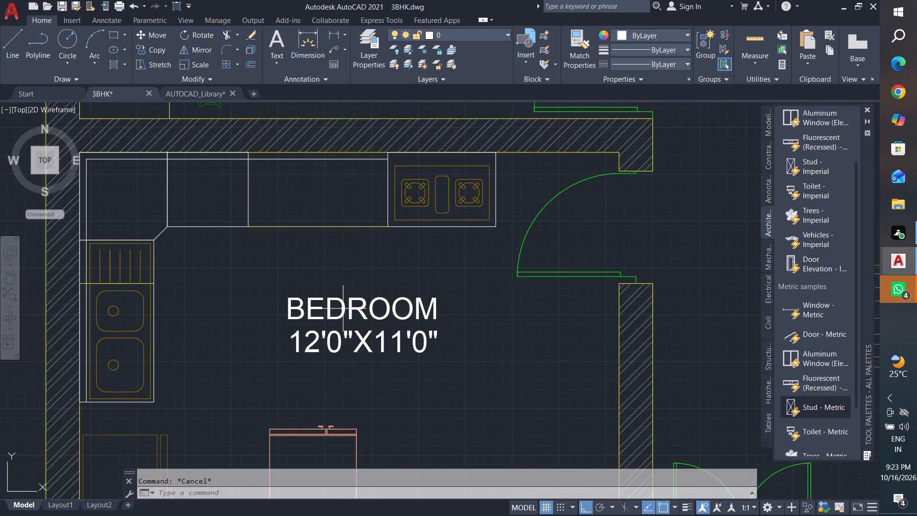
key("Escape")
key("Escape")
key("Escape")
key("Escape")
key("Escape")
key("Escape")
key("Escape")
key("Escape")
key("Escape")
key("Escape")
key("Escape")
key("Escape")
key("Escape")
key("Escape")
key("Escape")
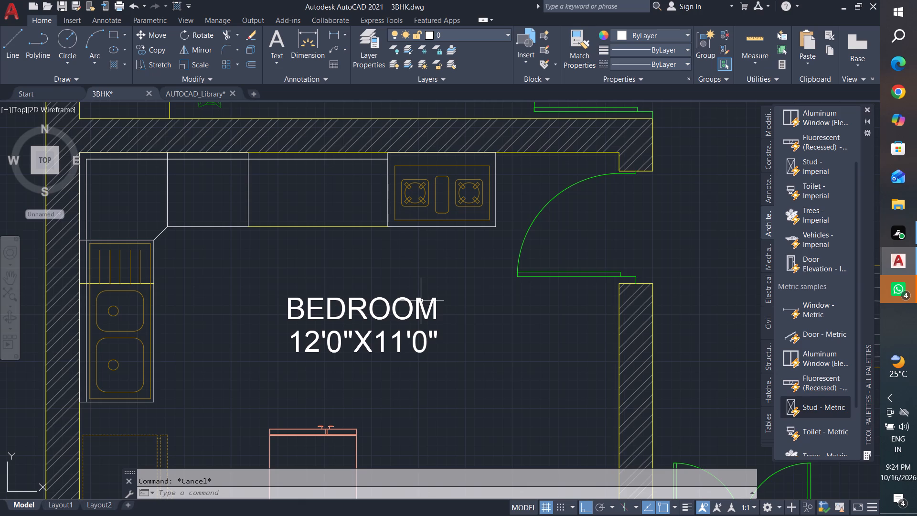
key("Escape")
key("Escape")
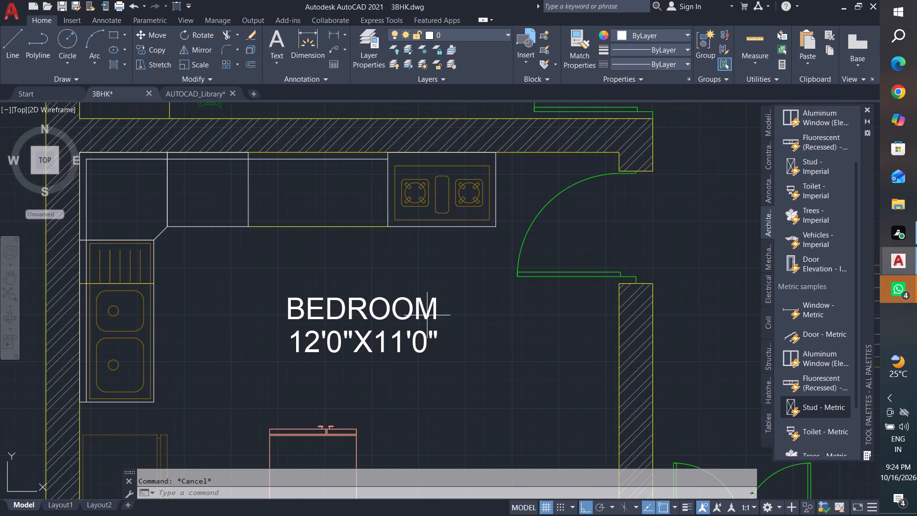
Change the copied BEDROOM label in the kitchen to KITCHEN.
double_click(427, 315)
left_click(438, 319)
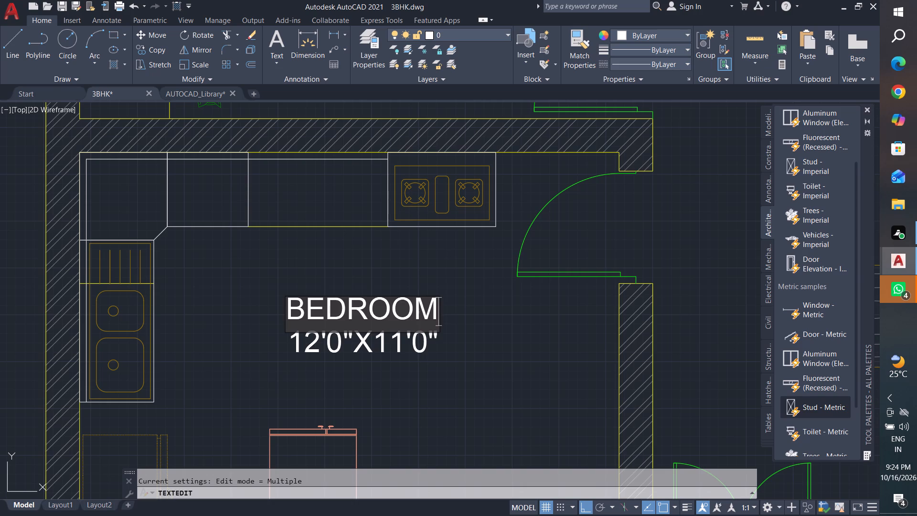
key("BackSpace")
key("BackSpace")
key("BackSpace")
key("BackSpace")
key("BackSpace")
key("BackSpace")
key("BackSpace")
key("BackSpace")
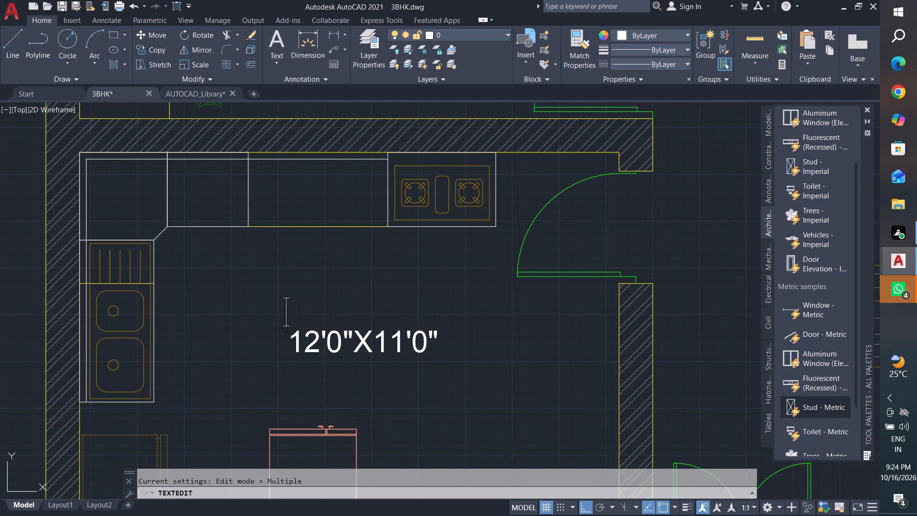
type("KITCHEN")
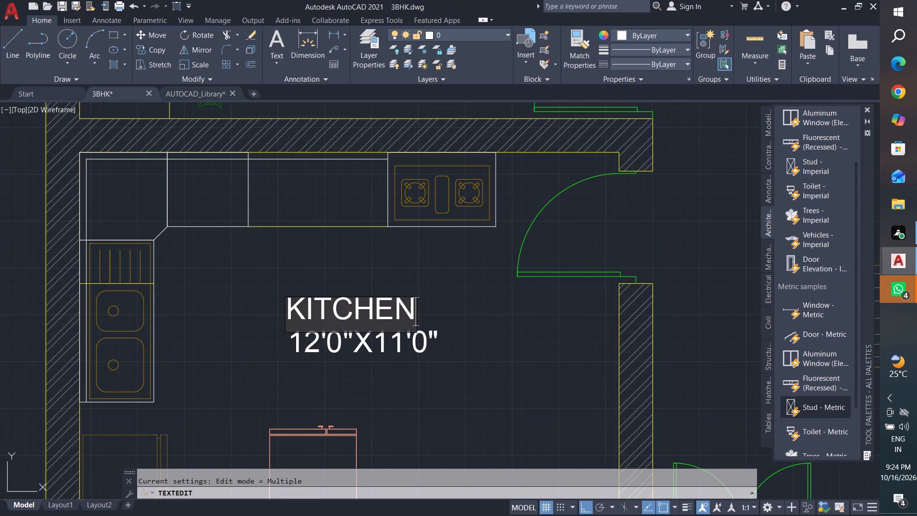
key("Return")
key("Escape")
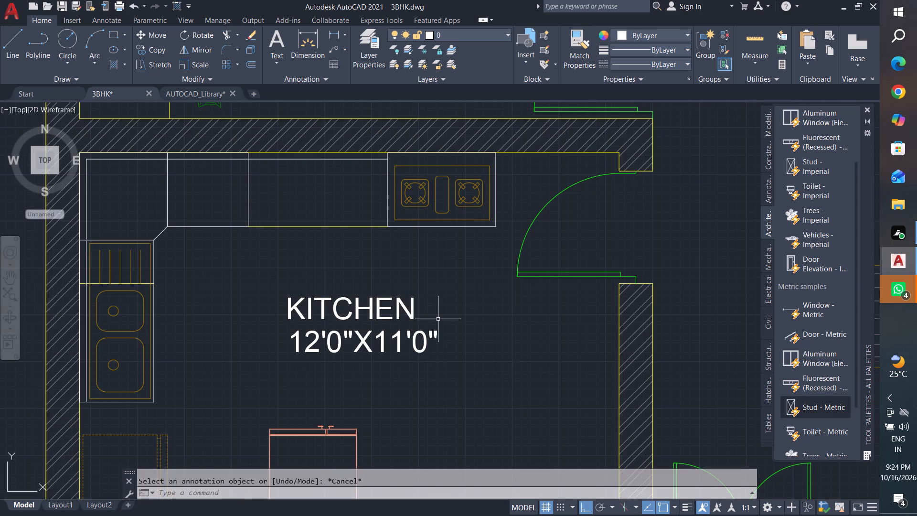
key("Escape")
key("Escape")
key("Escape")
key("Escape")
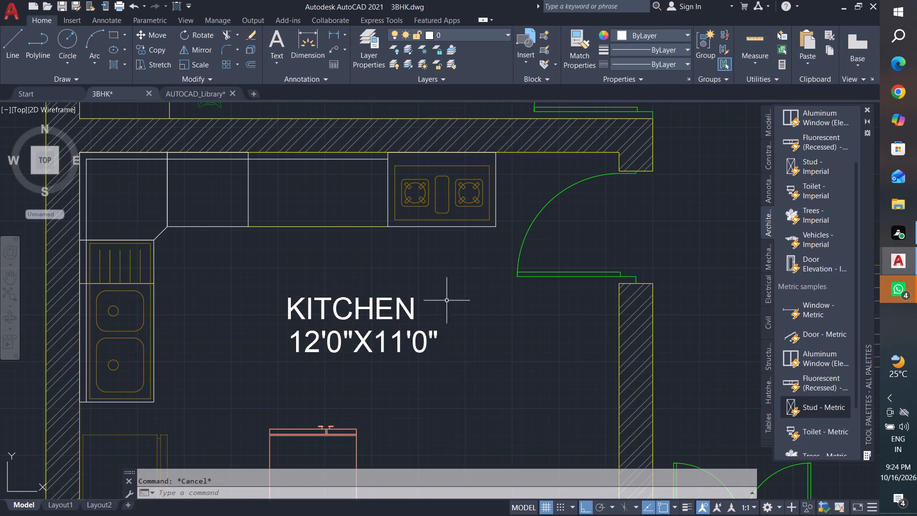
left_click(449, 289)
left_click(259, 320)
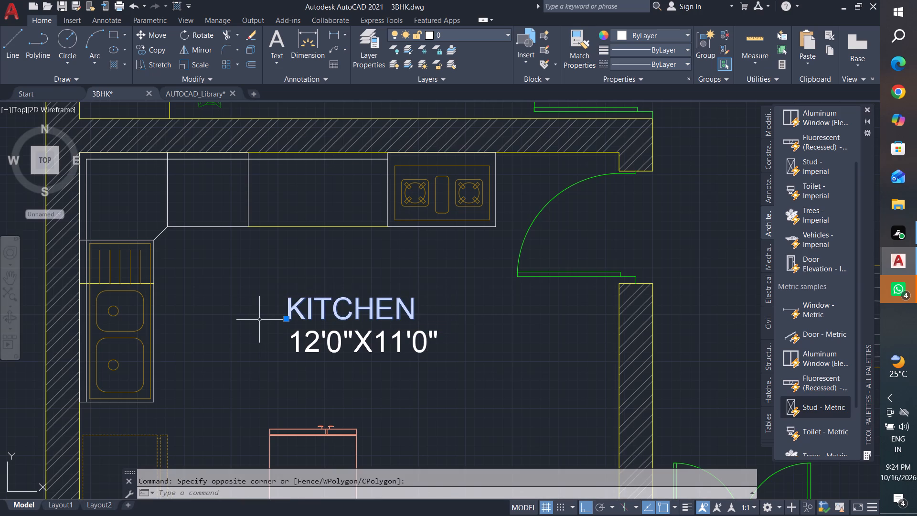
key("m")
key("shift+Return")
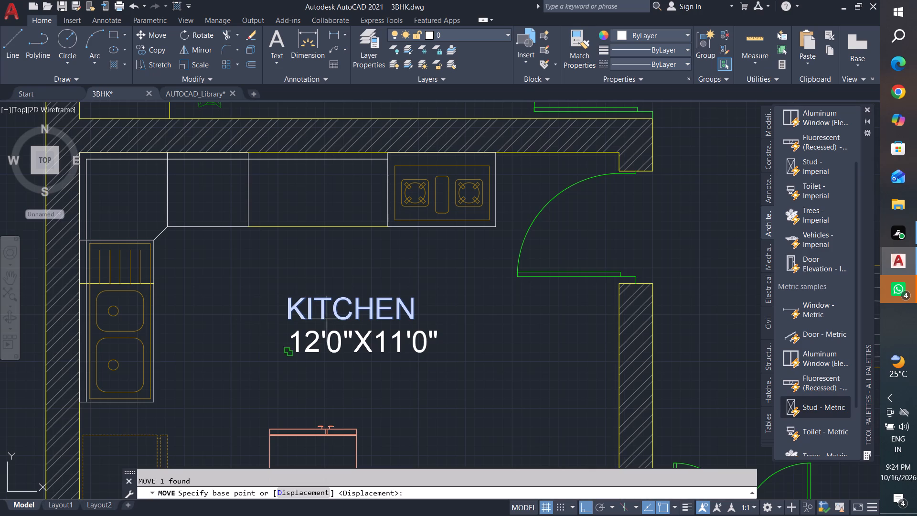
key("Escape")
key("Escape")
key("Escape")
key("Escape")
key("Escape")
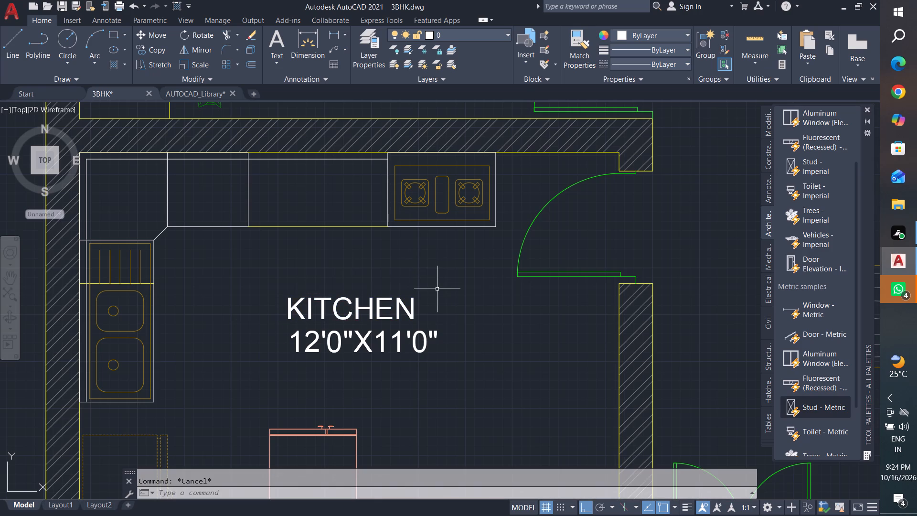
Move the KITCHEN label horizontally so it sits centred above the 12'0"X11'0" text in the kitchen.
left_click_drag(440, 287, 431, 293)
left_click(253, 324)
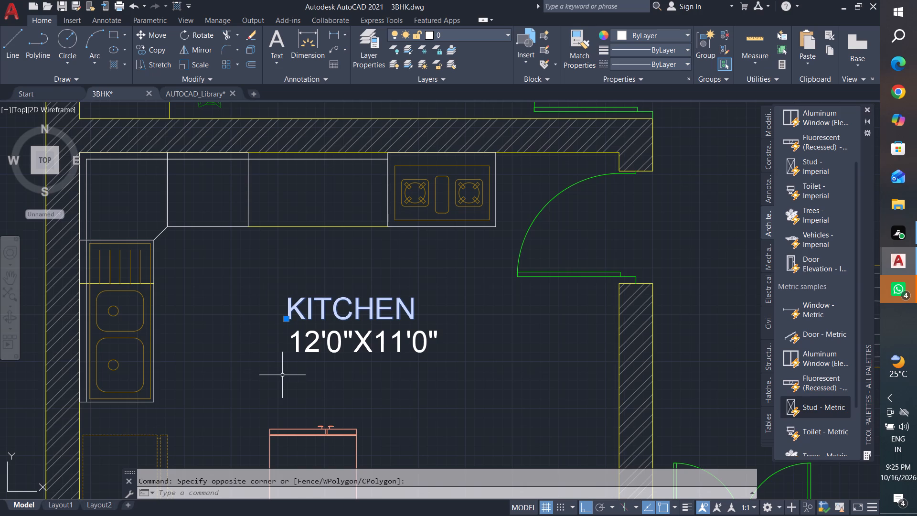
key("Return")
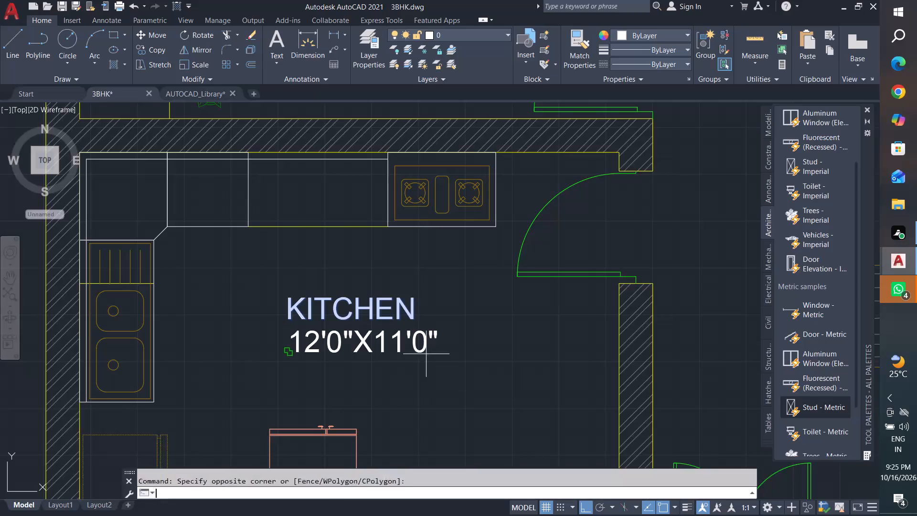
left_click(288, 316)
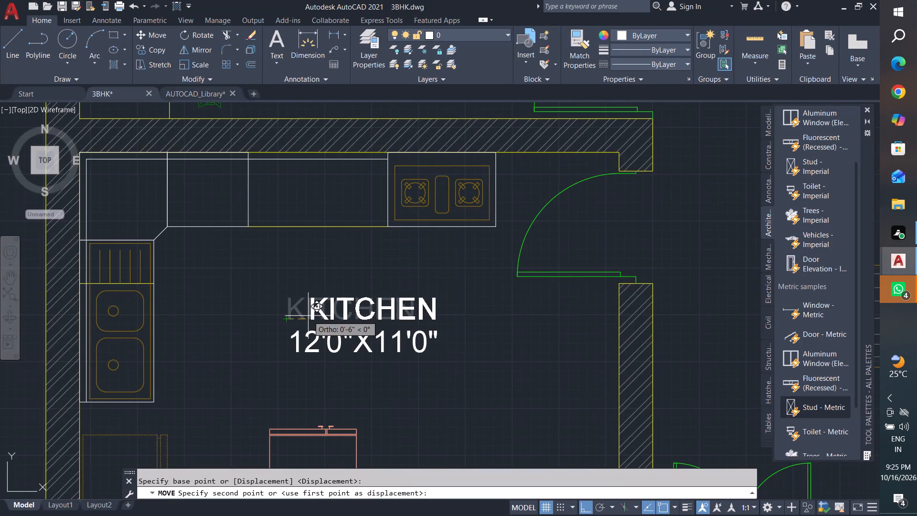
scroll(308, 316, "up", 3)
left_click(266, 321)
scroll(276, 327, "down", 4)
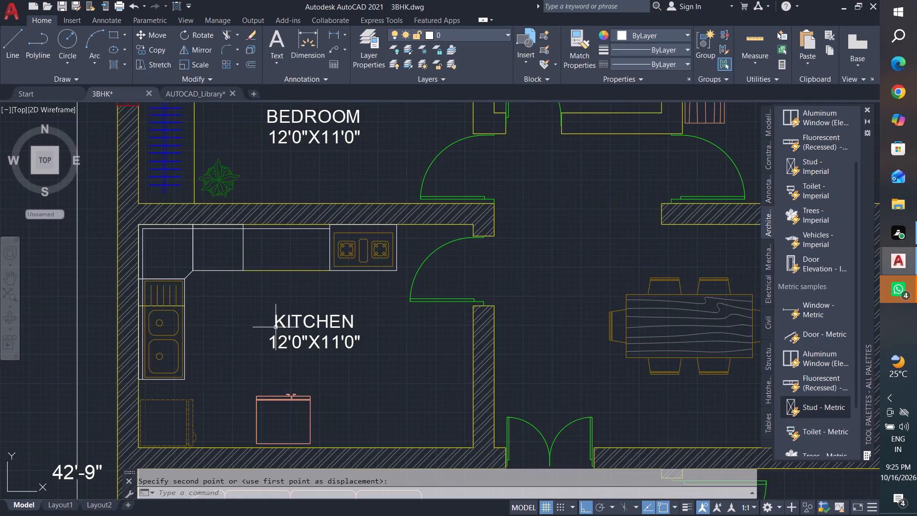
key("Escape")
key("Escape")
key("Escape")
key("Escape")
Change the size text under the KITCHEN label to 12'0"X8'0".
scroll(264, 350, "up", 1)
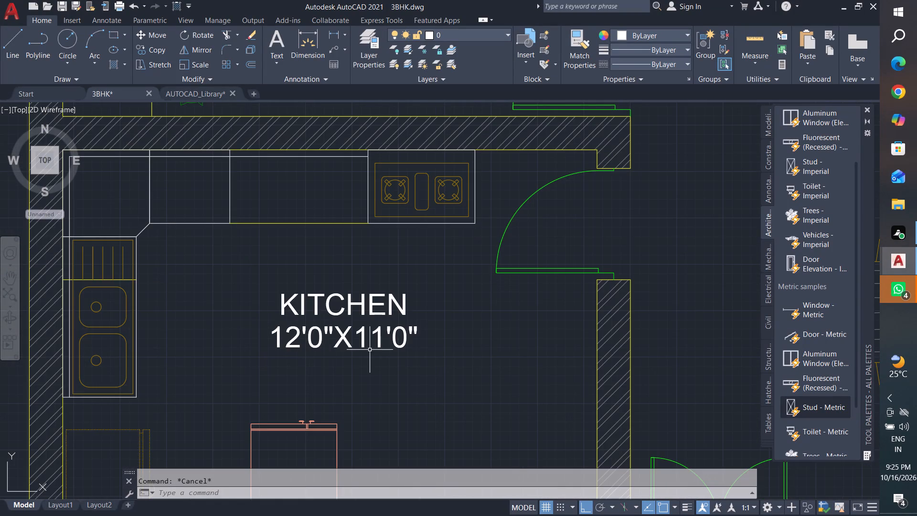
scroll(386, 344, "up", 1)
double_click(375, 339)
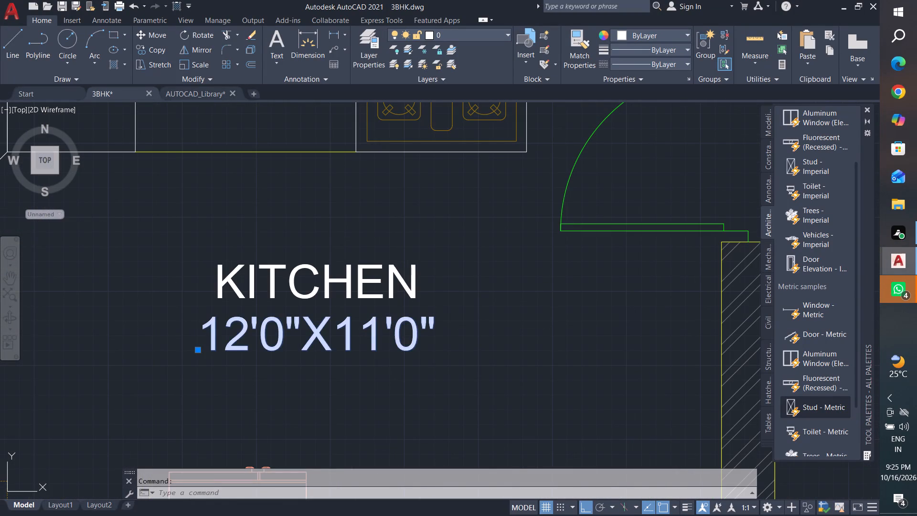
left_click(379, 342)
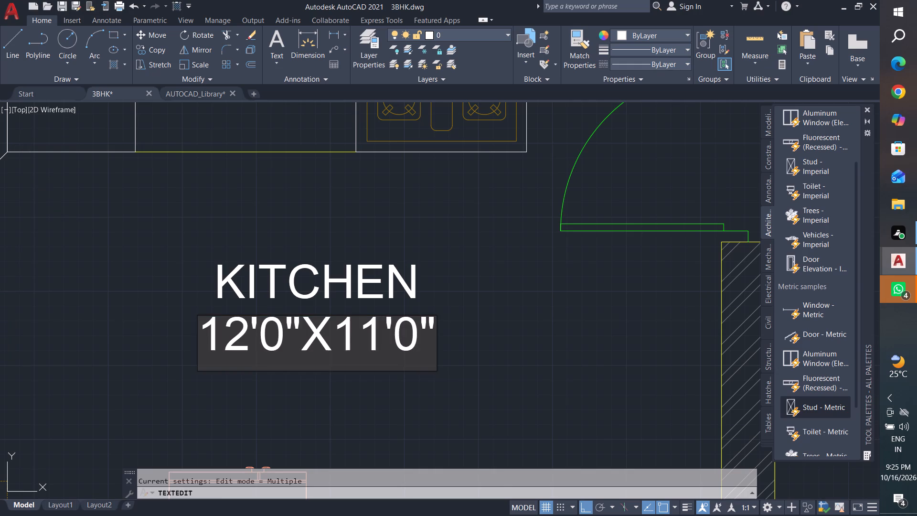
key("BackSpace")
key("BackSpace")
key("8")
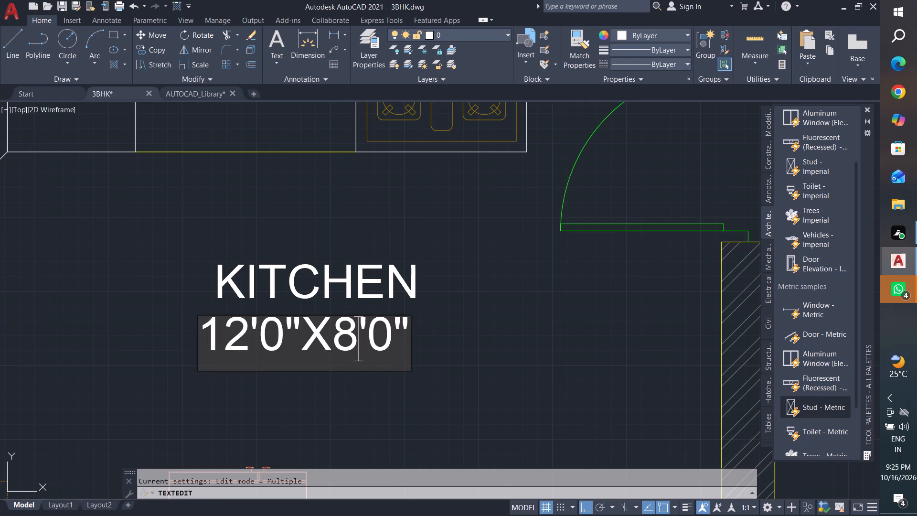
left_click(512, 353)
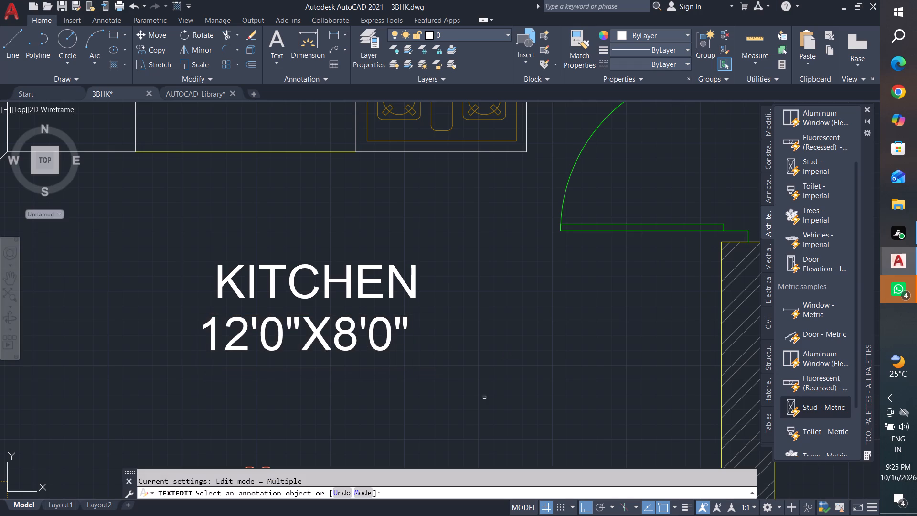
key("Escape")
key("Escape")
key("Escape")
key("Escape")
Move the 12'0"X8'0" text slightly across so it is centred under the KITCHEN label.
left_click(446, 308)
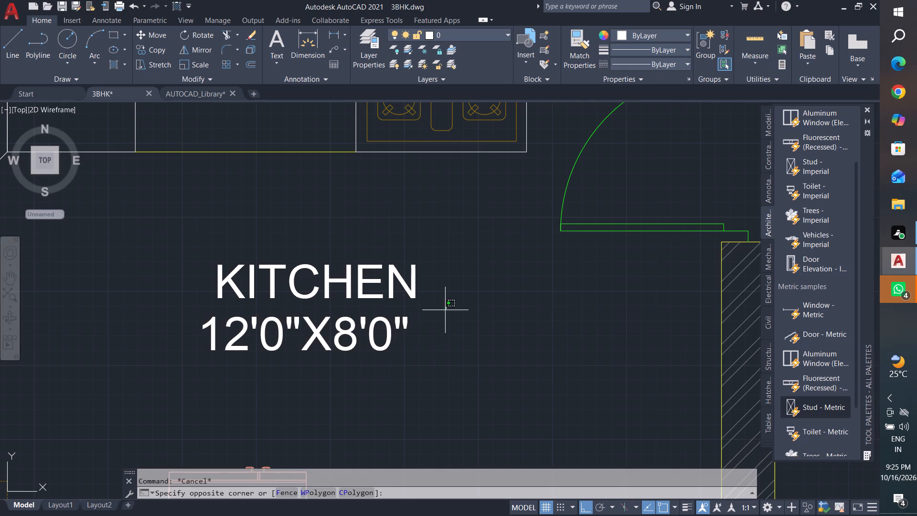
left_click(155, 388)
key("m")
key("Return")
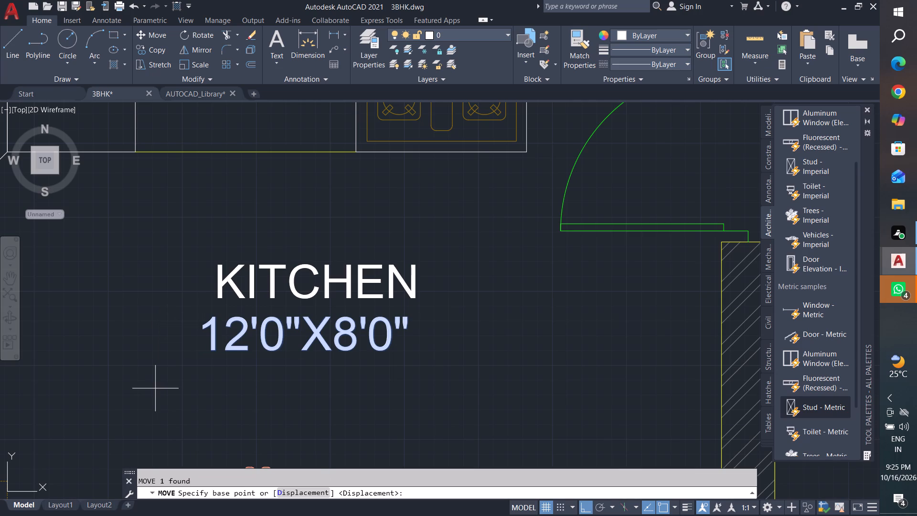
left_click(209, 349)
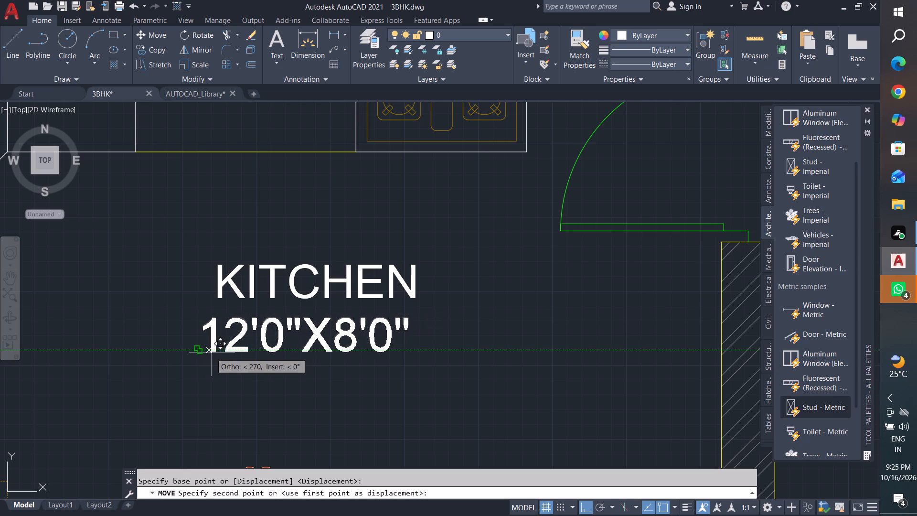
scroll(217, 344, "up", 1)
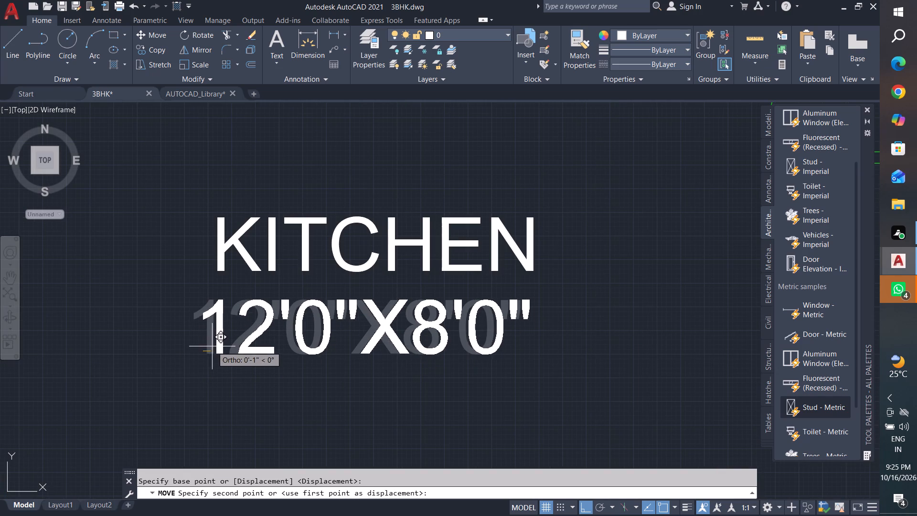
left_click(220, 345)
key("Escape")
key("Escape")
key("Escape")
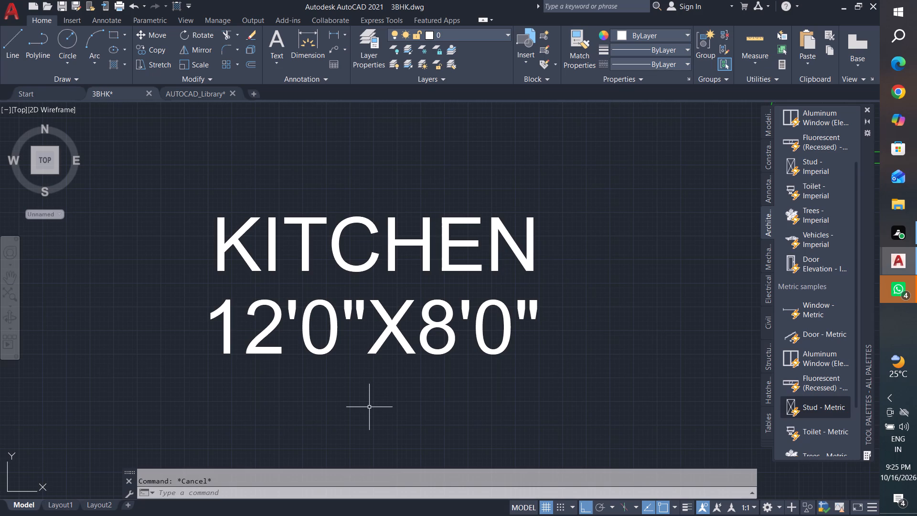
key("Escape")
Copy the KITCHEN and 12'0"X8'0" texts straight down about 13'-4" into the living room, below the coffee table.
scroll(369, 407, "down", 4)
middle_click_drag(399, 409, 280, 357)
key("Escape")
key("Escape")
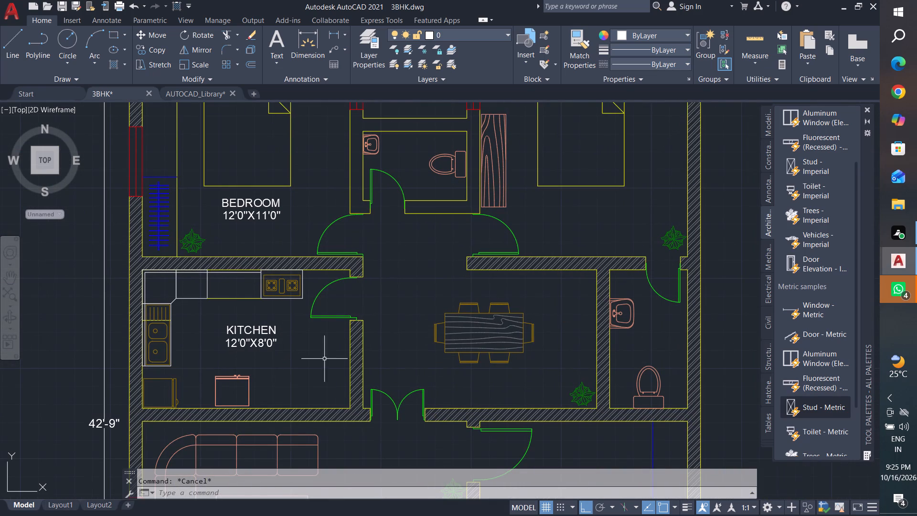
key("Escape")
key("Escape")
key("Escape")
key("Escape")
middle_click_drag(288, 371, 314, 310)
key("Escape")
key("Escape")
key("Escape")
key("Escape")
key("Escape")
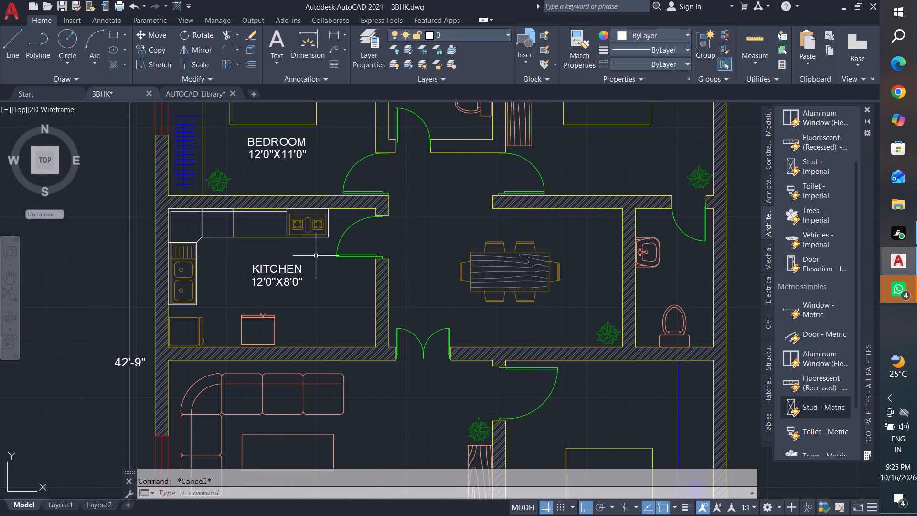
left_click(316, 256)
left_click(238, 290)
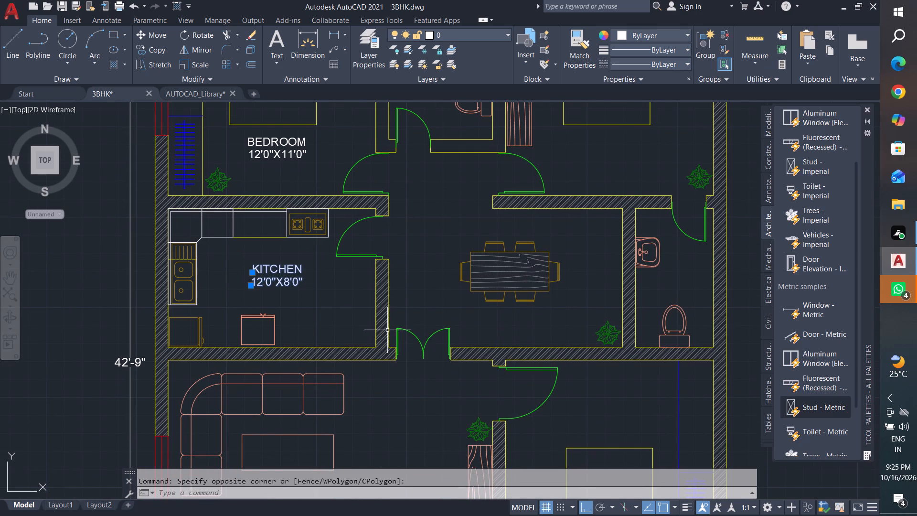
middle_click_drag(382, 396, 411, 290)
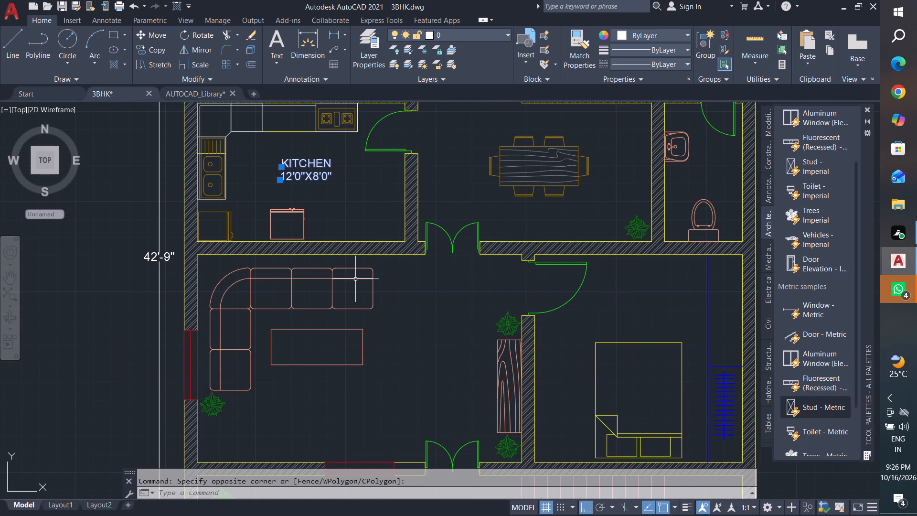
type("CO")
key("Return")
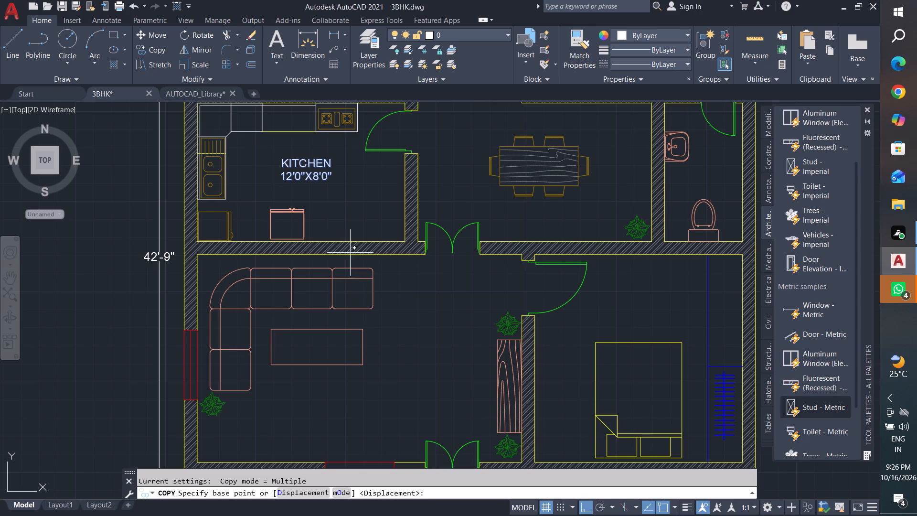
left_click(284, 181)
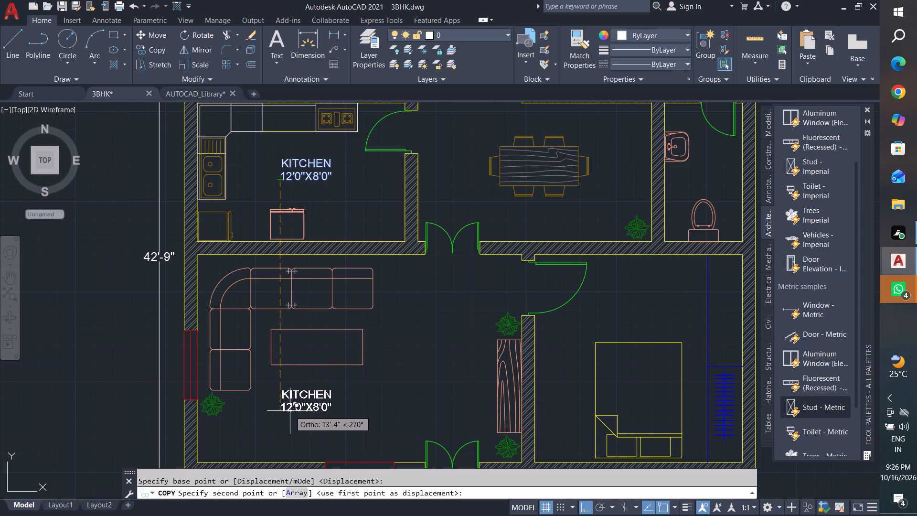
left_click(290, 411)
key("Escape")
key("Escape")
key("Escape")
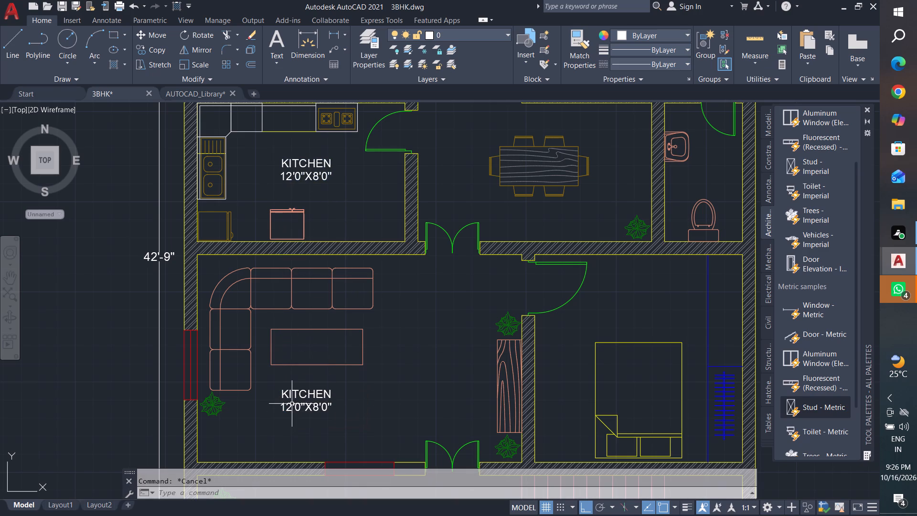
Move the copied KITCHEN and 12'0"X8'0" texts horizontally towards the middle of the living room, between the sofa and the wooden unit.
scroll(292, 404, "up", 1)
key("Escape")
key("Escape")
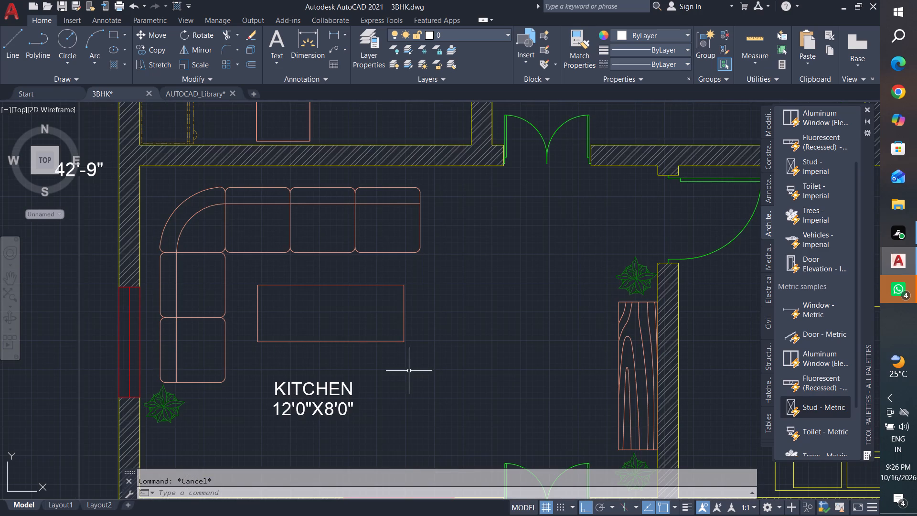
left_click(409, 367)
left_click(258, 434)
key("m")
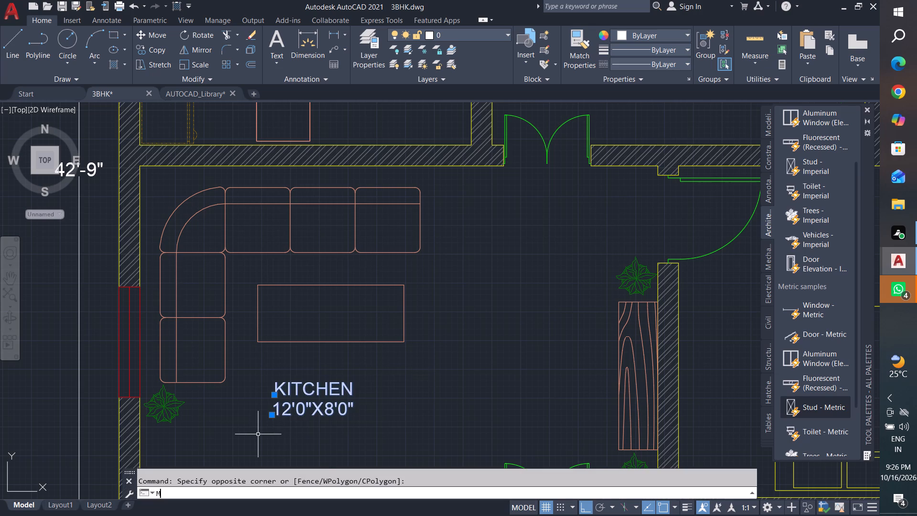
key("Return")
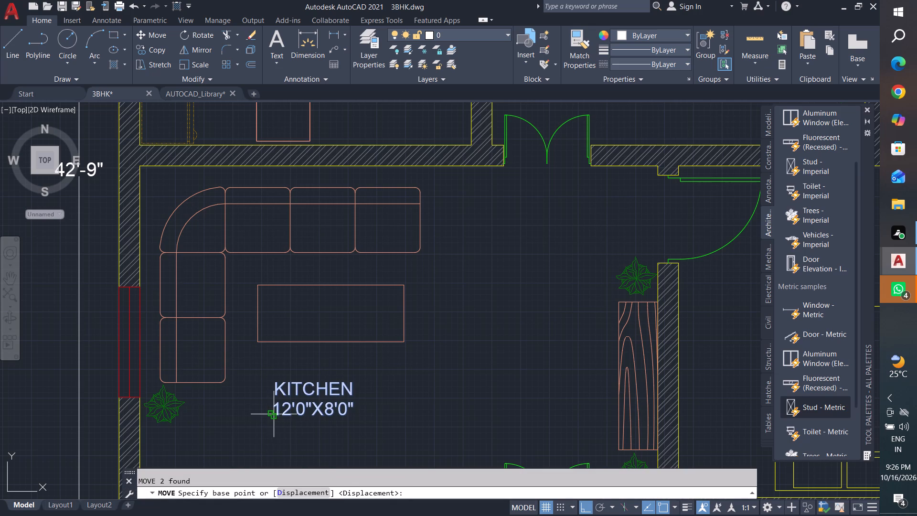
left_click(274, 414)
left_click(388, 410)
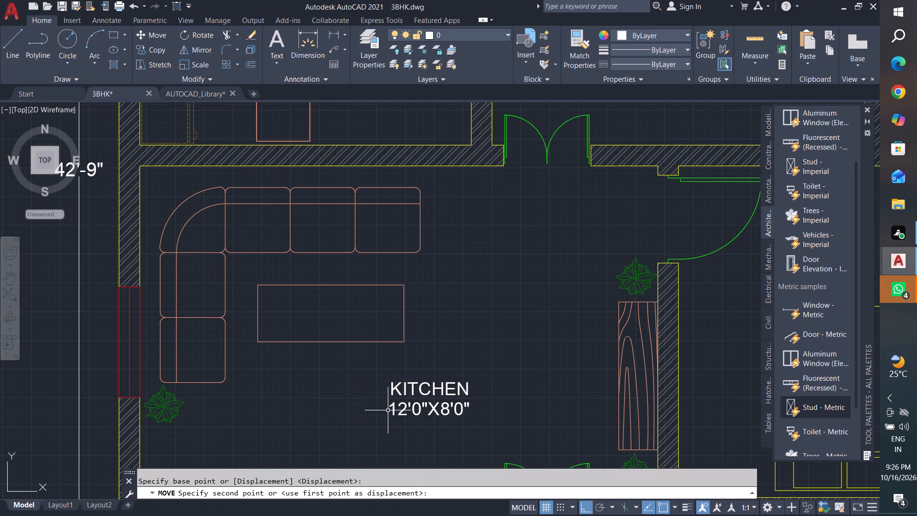
key("Escape")
key("Escape")
key("Escape")
key("Escape")
key("Escape")
key("Escape")
Change the copied KITCHEN label in the living room to LIVING AREA.
scroll(448, 415, "down", 1)
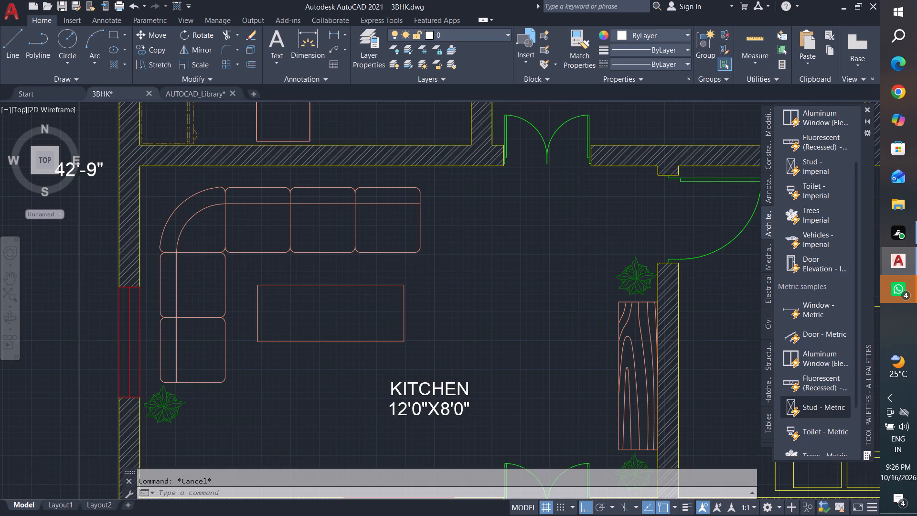
scroll(448, 415, "down", 1)
middle_click_drag(448, 415, 445, 382)
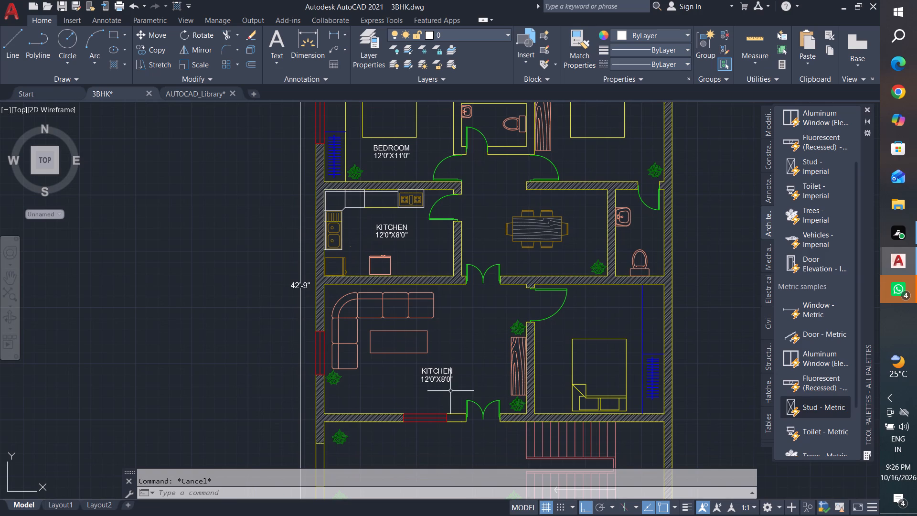
key("Escape")
key("Escape")
key("Escape")
scroll(454, 379, "up", 2)
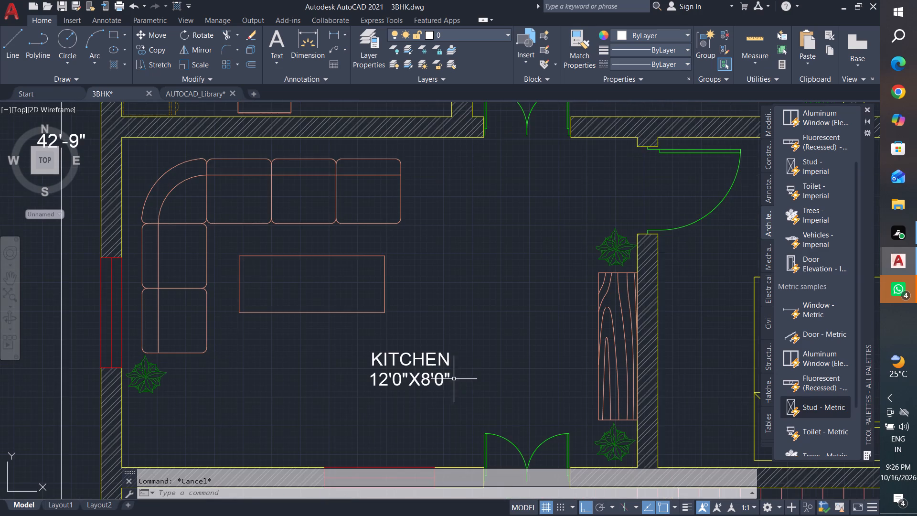
double_click(407, 364)
left_click(441, 364)
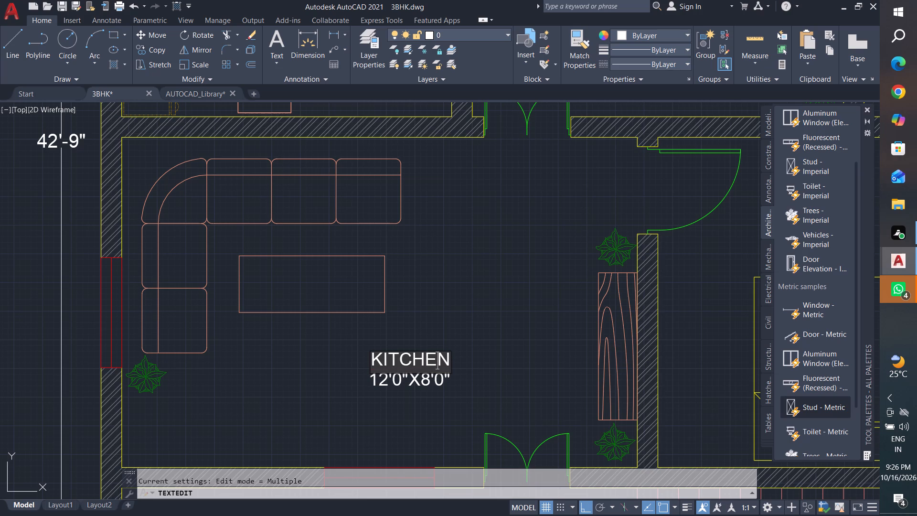
key("BackSpace")
key("BackSpace")
left_click(424, 363)
key("BackSpace")
key("BackSpace")
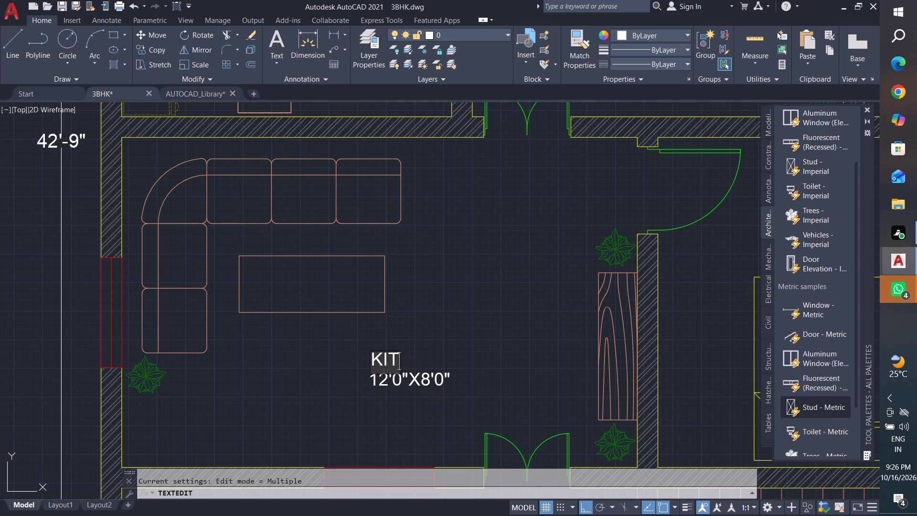
key("BackSpace")
key("BackSpace")
key("BackSpace")
type("LI")
key("b")
key("BackSpace")
type("VING")
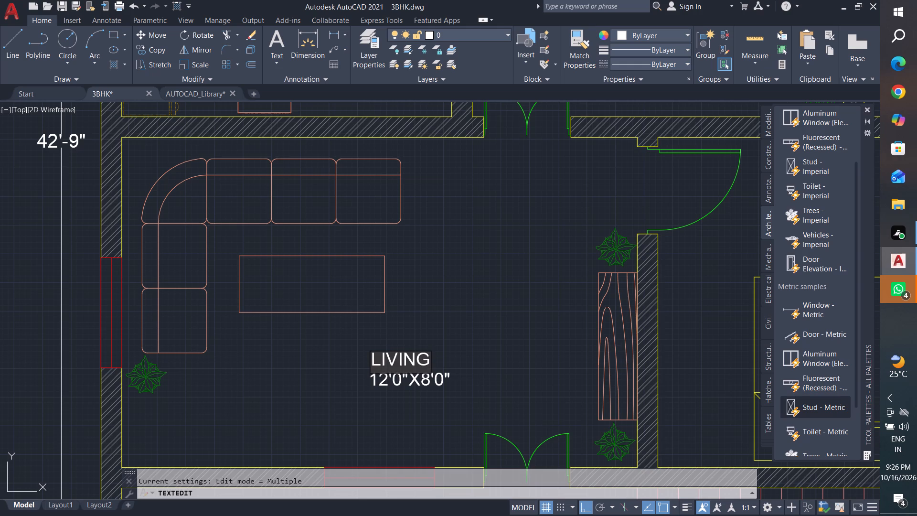
key("space")
type("AREA")
left_click(499, 408)
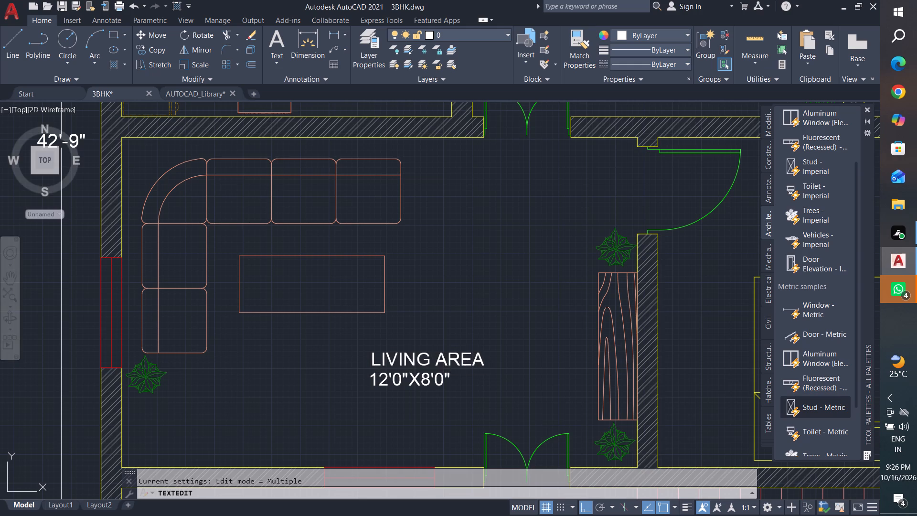
key("Escape")
key("Escape")
key("Escape")
Change the first dimension of the size text under the LIVING AREA label to 17'0".
double_click(384, 384)
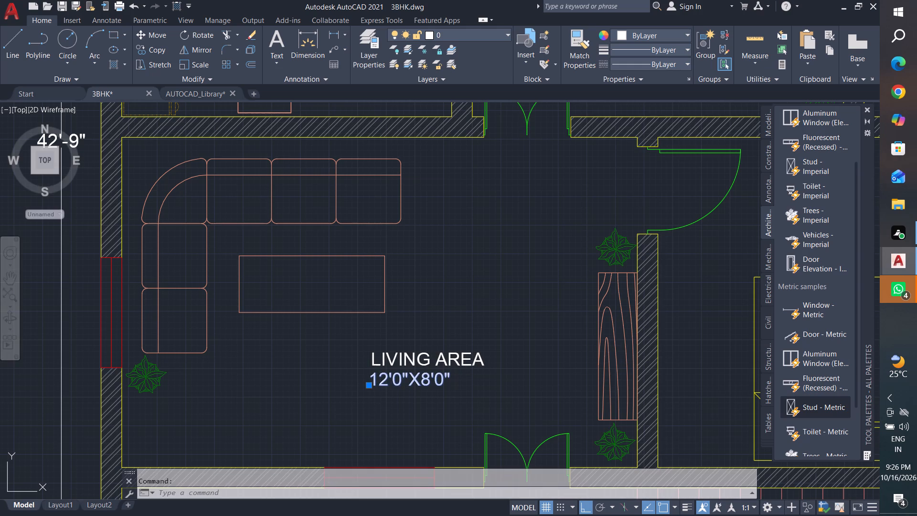
left_click(389, 385)
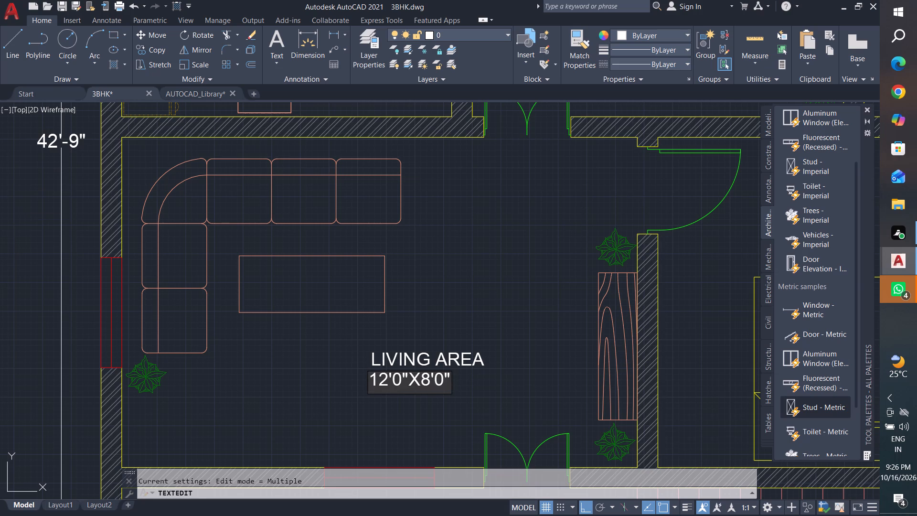
key("BackSpace")
key("7")
left_click(427, 382)
left_click(533, 397)
key("Escape")
key("Escape")
key("Escape")
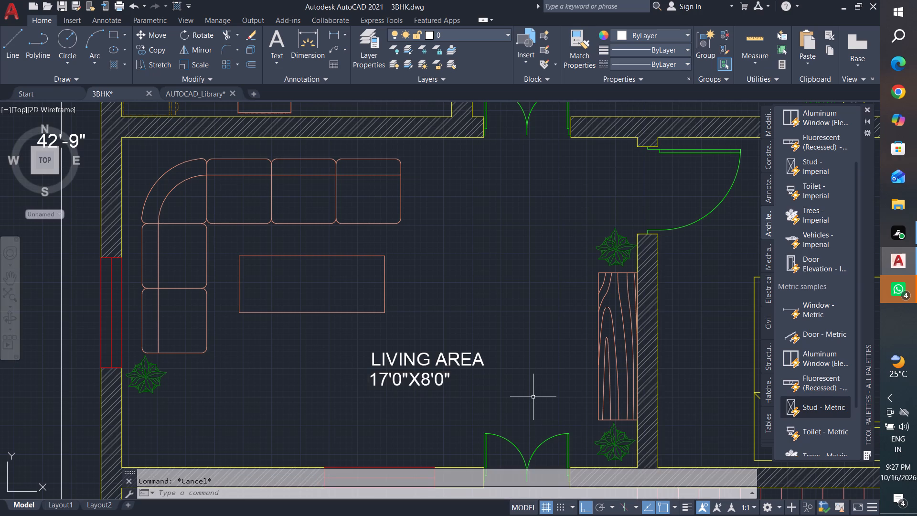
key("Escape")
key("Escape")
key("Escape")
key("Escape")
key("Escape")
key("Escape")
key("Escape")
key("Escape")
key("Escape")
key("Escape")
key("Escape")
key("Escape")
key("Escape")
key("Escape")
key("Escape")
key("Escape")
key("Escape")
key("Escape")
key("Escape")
Change the second dimension of the living area size text to 12'0", making it read 17'0"X12'0".
double_click(426, 379)
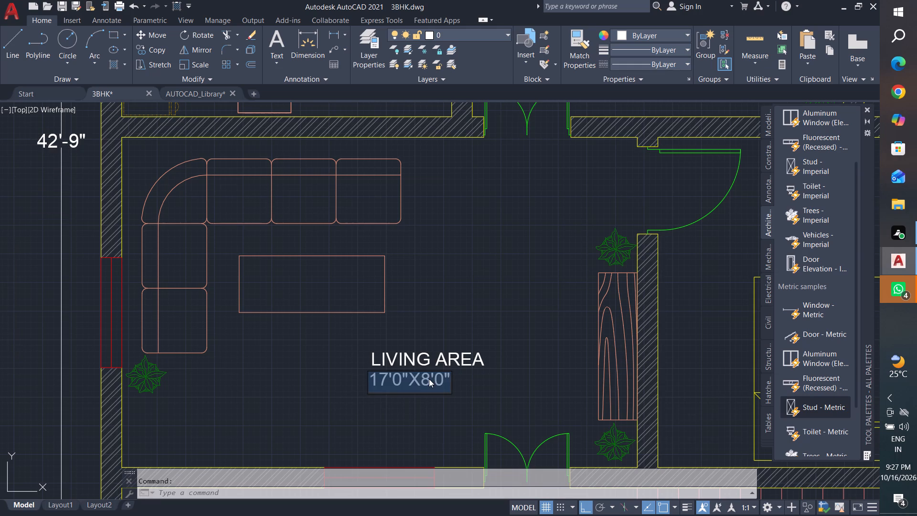
left_click(430, 379)
key("BackSpace")
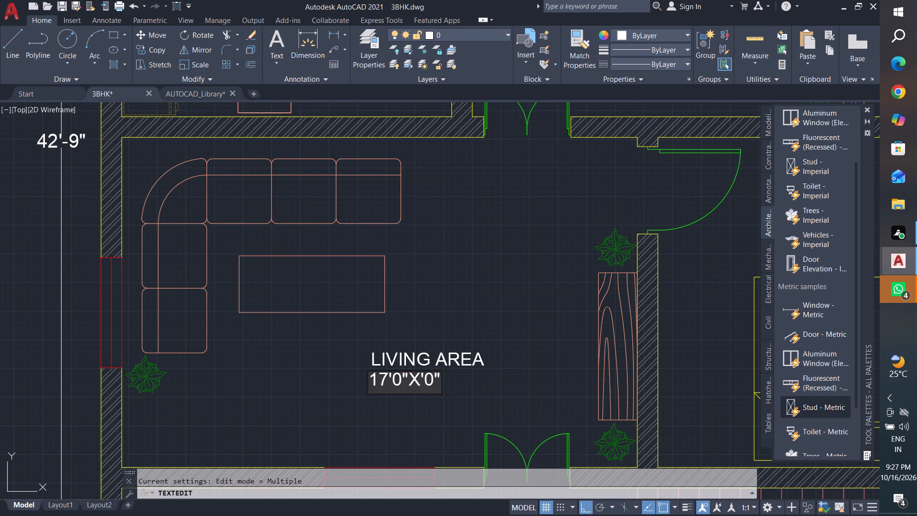
type("12")
left_click(525, 387)
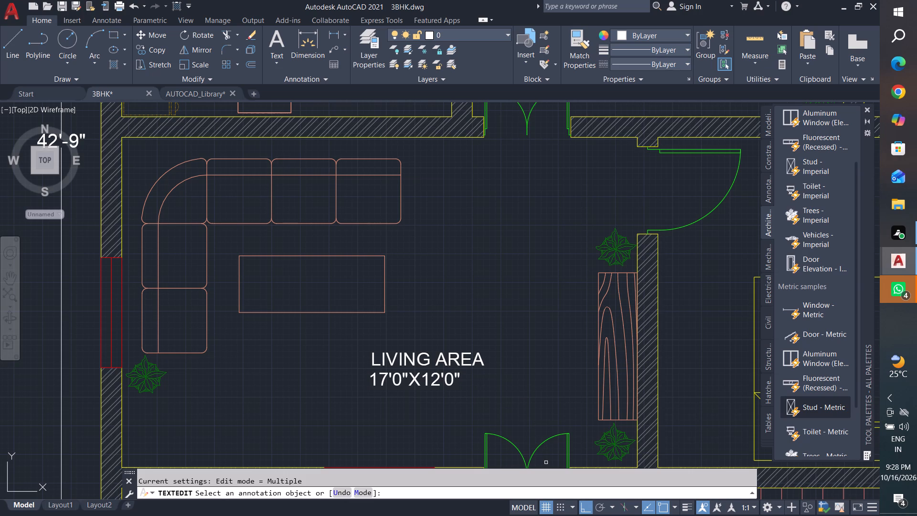
key("Escape")
key("Escape")
key("Escape")
key("Escape")
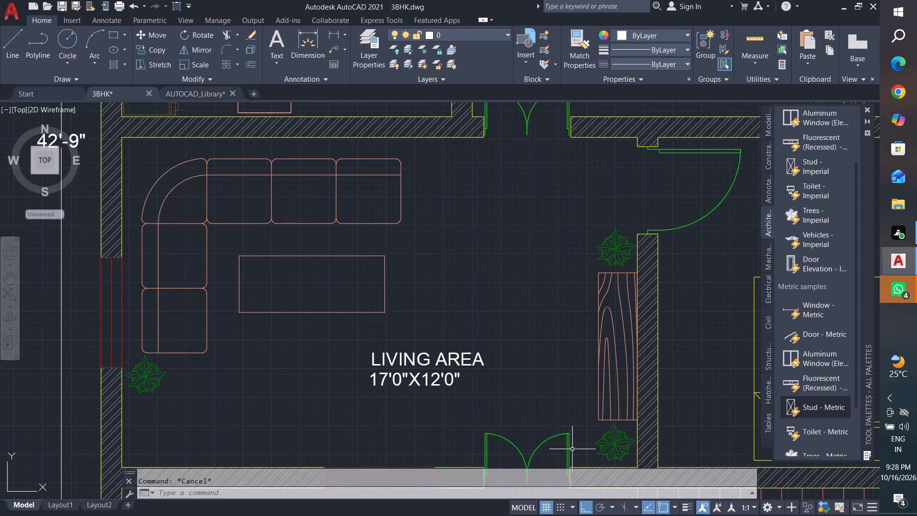
key("Escape")
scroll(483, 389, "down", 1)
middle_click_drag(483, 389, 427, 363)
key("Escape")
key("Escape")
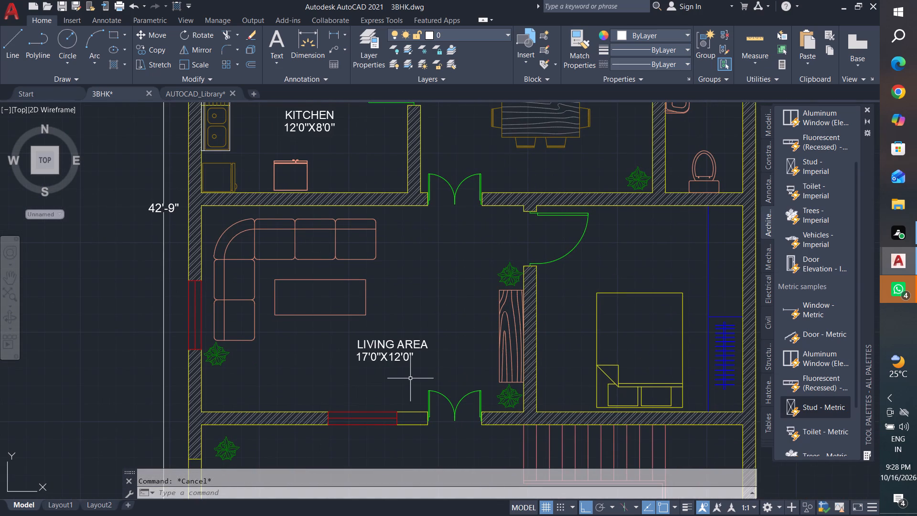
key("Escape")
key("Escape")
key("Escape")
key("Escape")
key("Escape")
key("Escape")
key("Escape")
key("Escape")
Move the 17'0"X12'0" text slightly horizontally so it is centred under the LIVING AREA label.
scroll(416, 364, "up", 3)
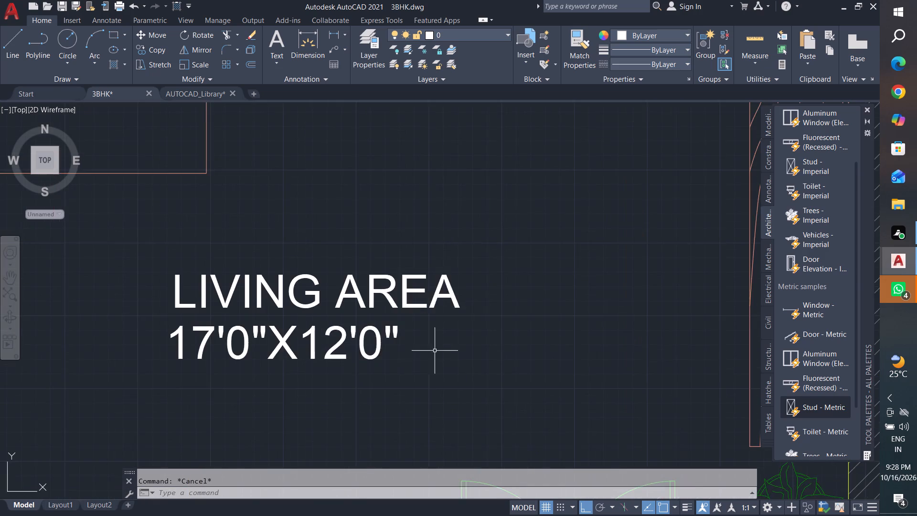
middle_click_drag(453, 339, 483, 303)
key("Escape")
key("Escape")
left_click(447, 283)
left_click(195, 362)
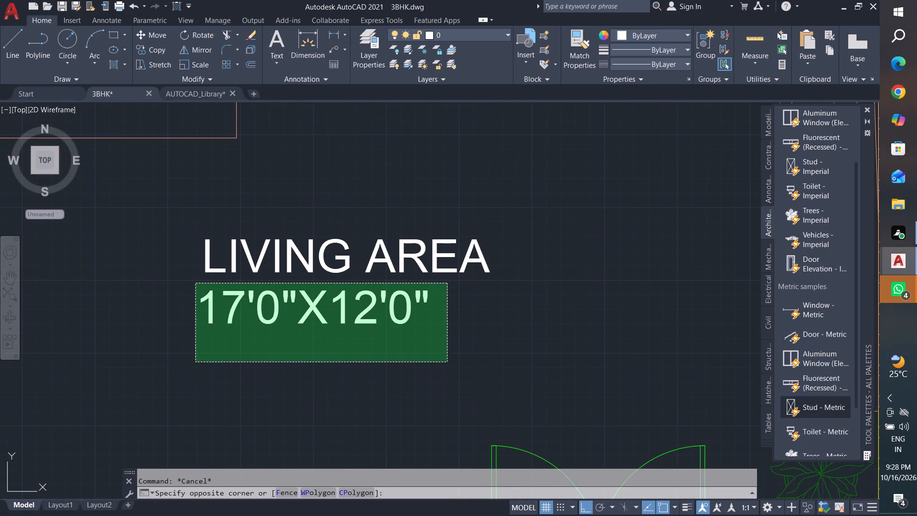
key("m")
key("Return")
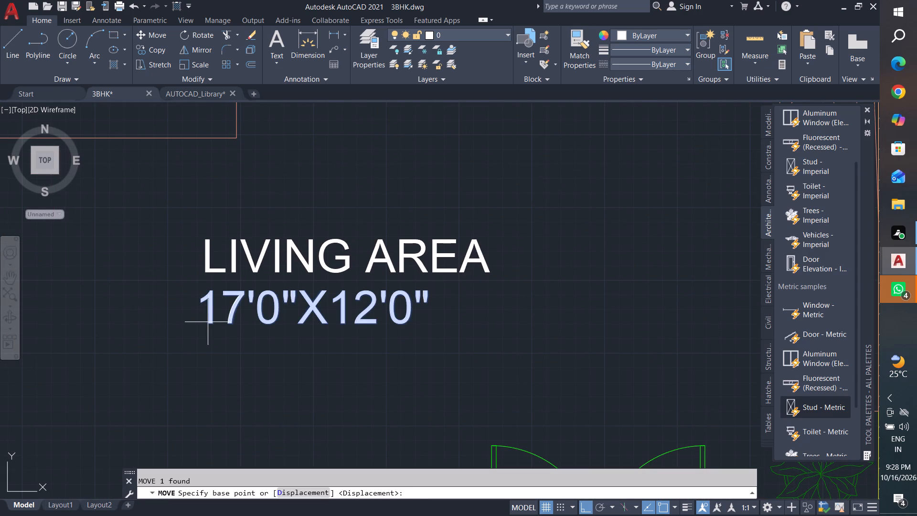
left_click(212, 321)
left_click(258, 317)
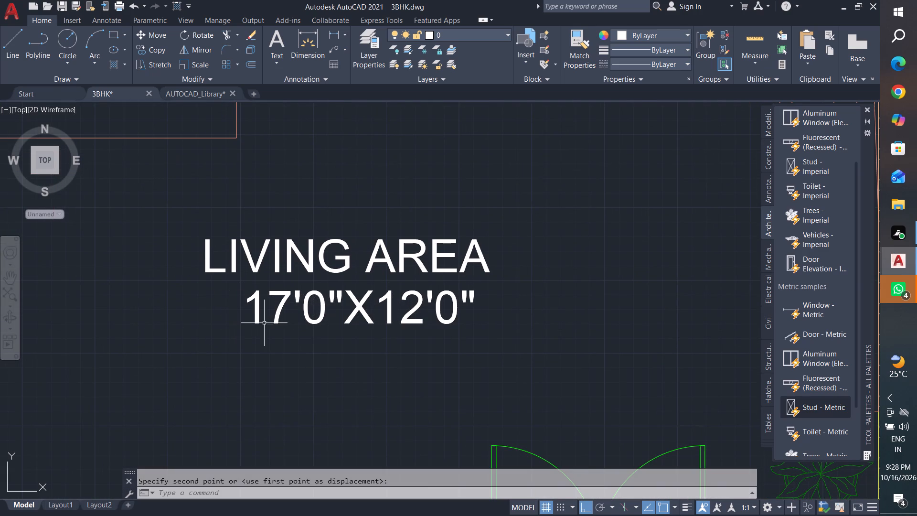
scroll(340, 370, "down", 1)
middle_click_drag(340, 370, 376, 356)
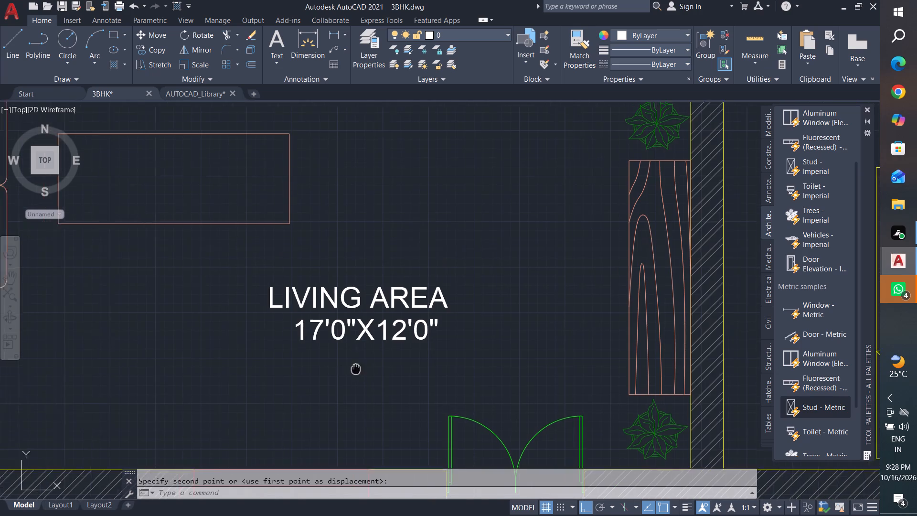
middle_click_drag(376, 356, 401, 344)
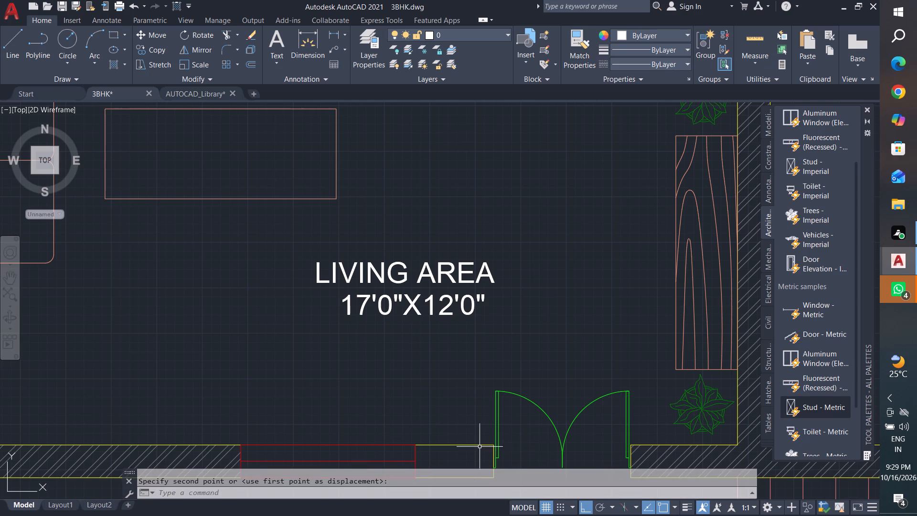
Copy the LIVING AREA name and its 17'0"X12'0" size text straight down into the space beside the staircase, below the entrance double door.
scroll(401, 387, "down", 2)
middle_click_drag(401, 387, 411, 347)
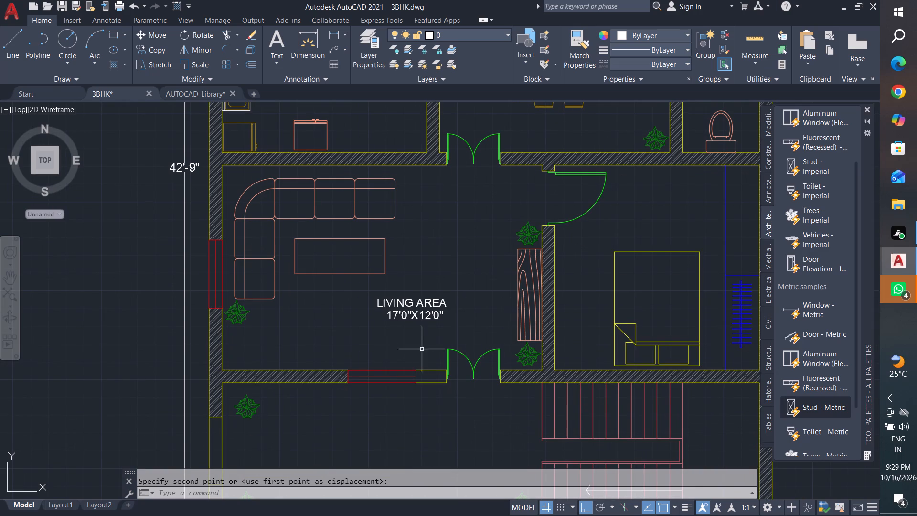
key("Escape")
key("Escape")
key("Escape")
middle_click_drag(422, 335, 435, 304)
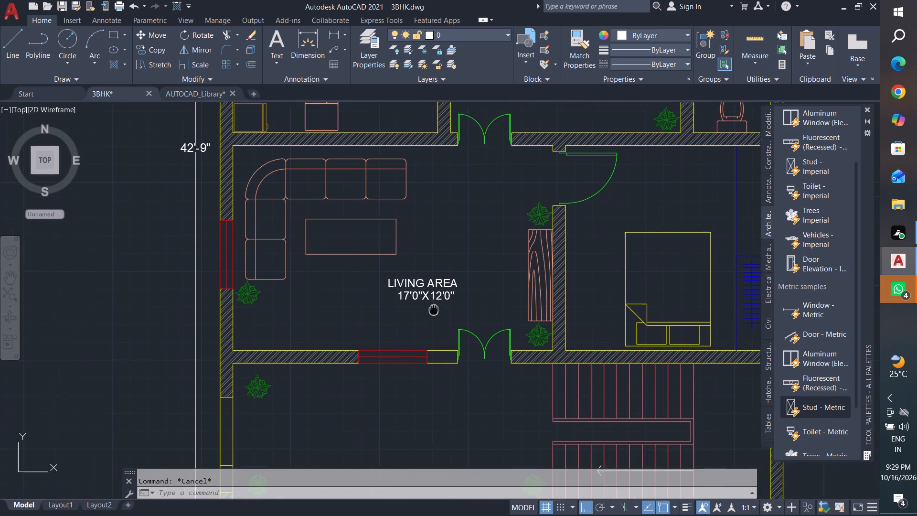
middle_click_drag(435, 304, 441, 267)
scroll(0, 0, "down", 3)
scroll(0, 75, "down", 1)
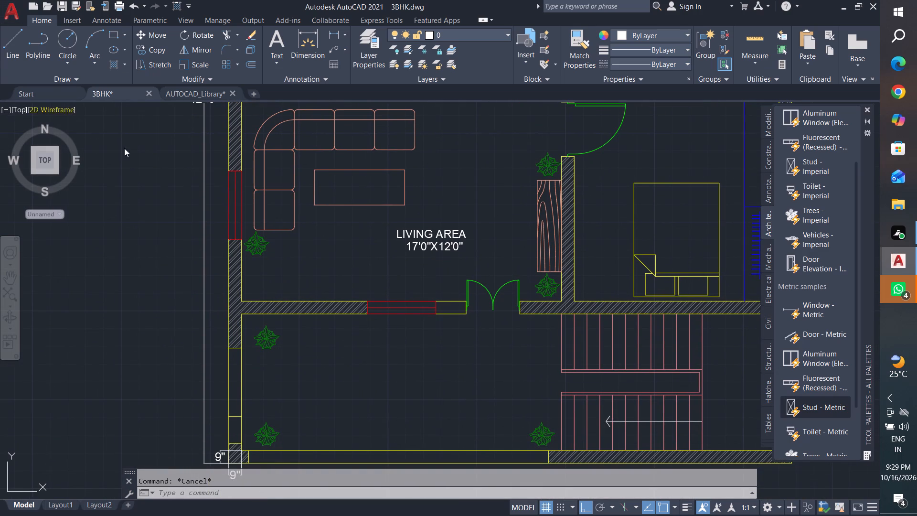
key("Escape")
key("Escape")
key("Escape")
key("Escape")
left_click(481, 222)
left_click(371, 264)
type("CO")
key("Return")
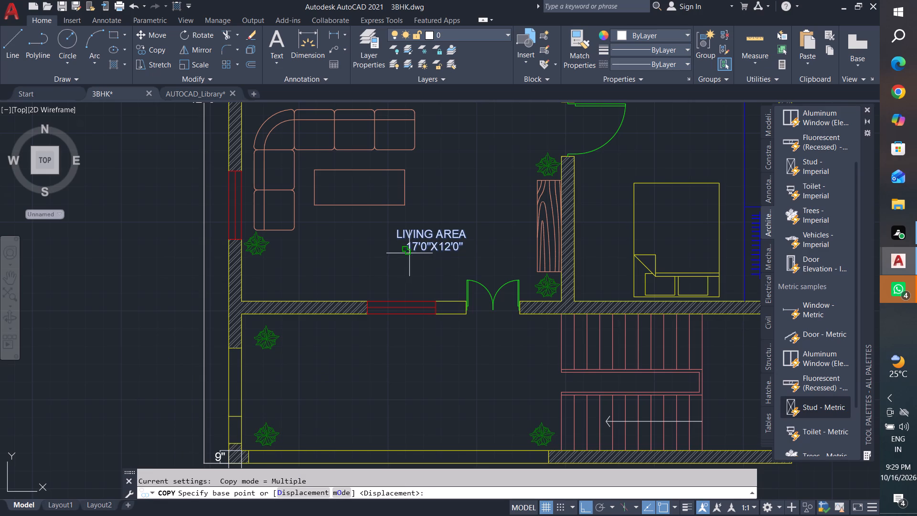
left_click(407, 249)
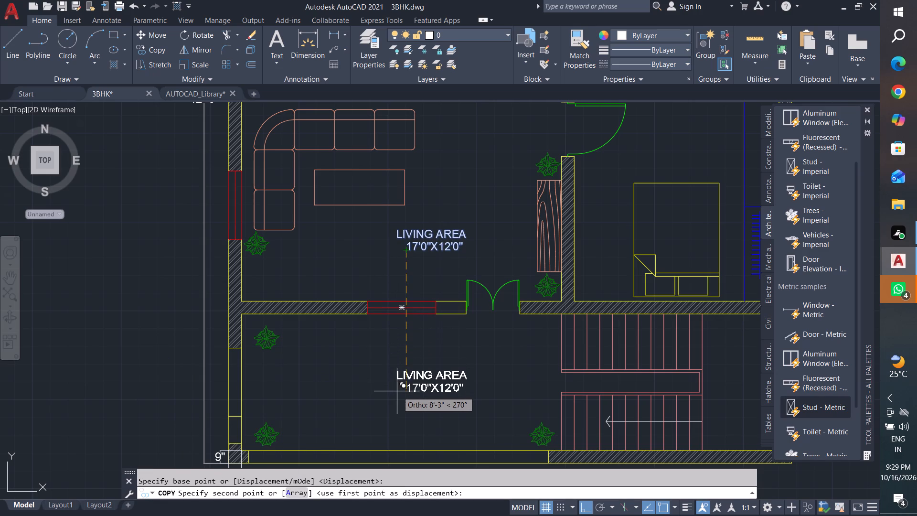
left_click(399, 389)
key("Escape")
key("Escape")
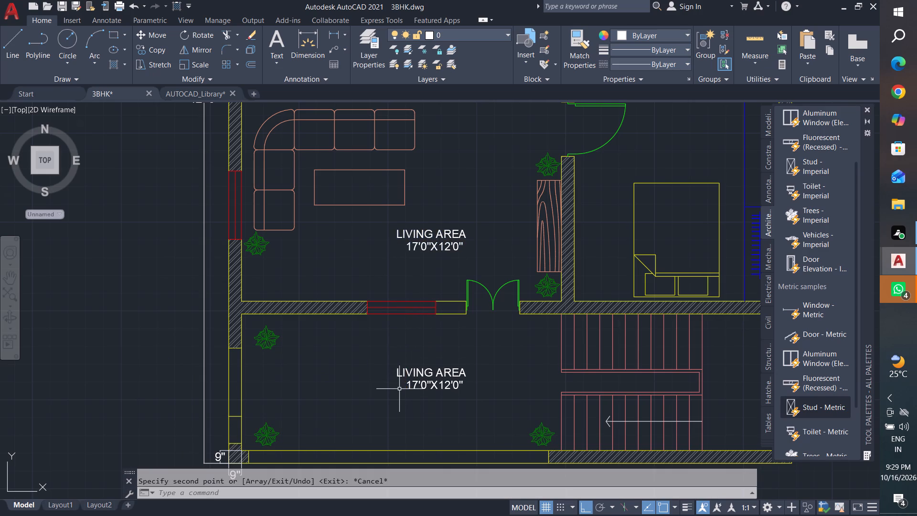
key("Escape")
key("Escape")
key("Escape")
key("Escape")
Change the copied LIVING AREA name in the space beside the staircase to PORCH.
middle_click_drag(430, 376, 451, 302)
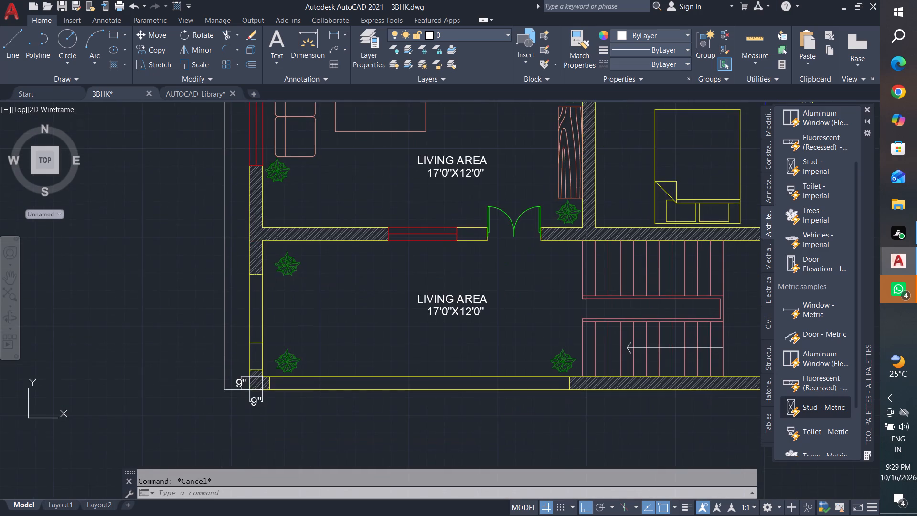
scroll(451, 302, "up", 2)
key("Escape")
key("Escape")
double_click(452, 301)
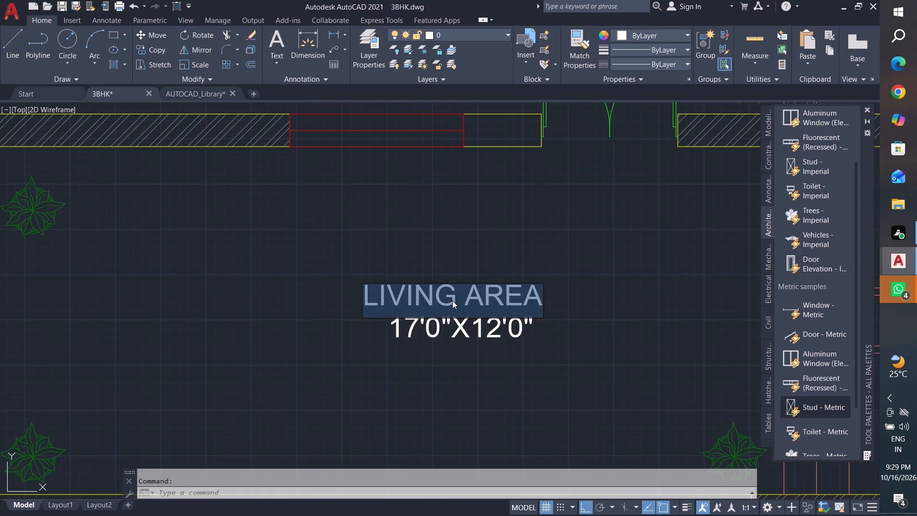
left_click(538, 296)
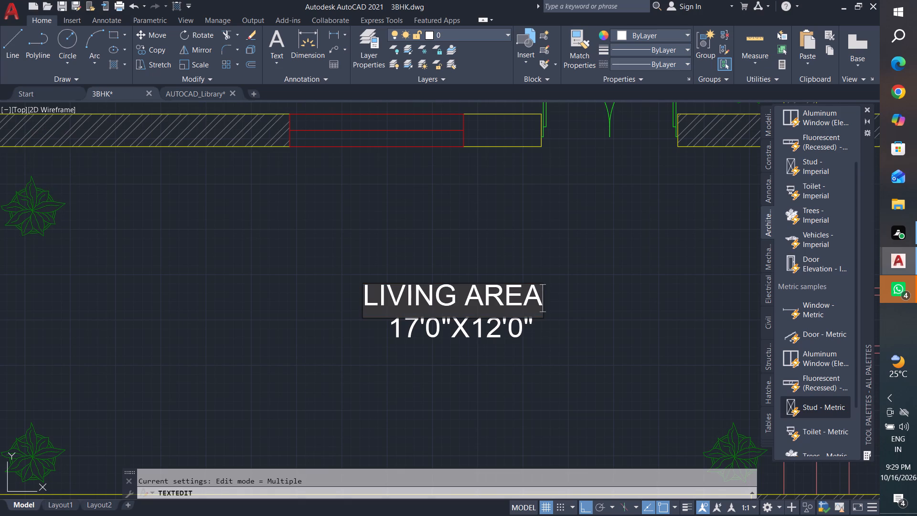
key("BackSpace")
key("BackSpace")
key("BackSpace")
key("BackSpace")
key("BackSpace")
key("BackSpace")
key("BackSpace")
key("BackSpace")
key("BackSpace")
key("BackSpace")
key("BackSpace")
key("BackSpace")
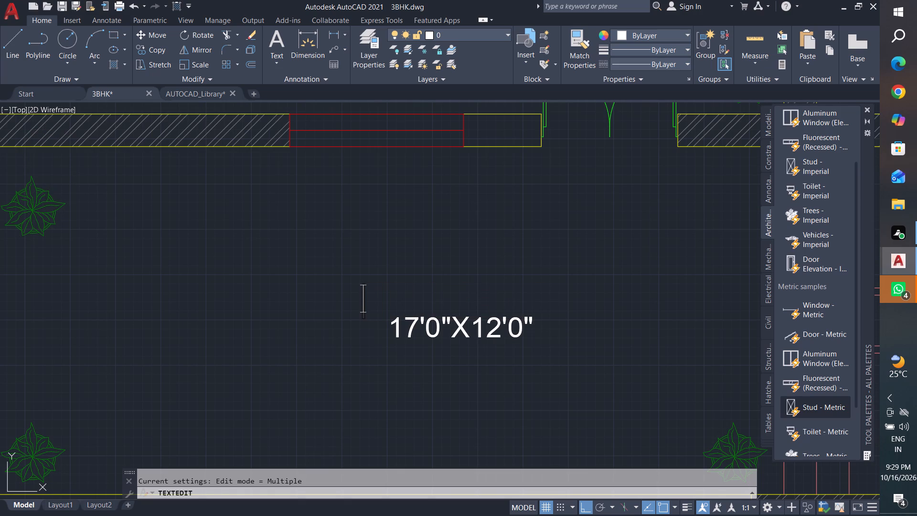
type("PO")
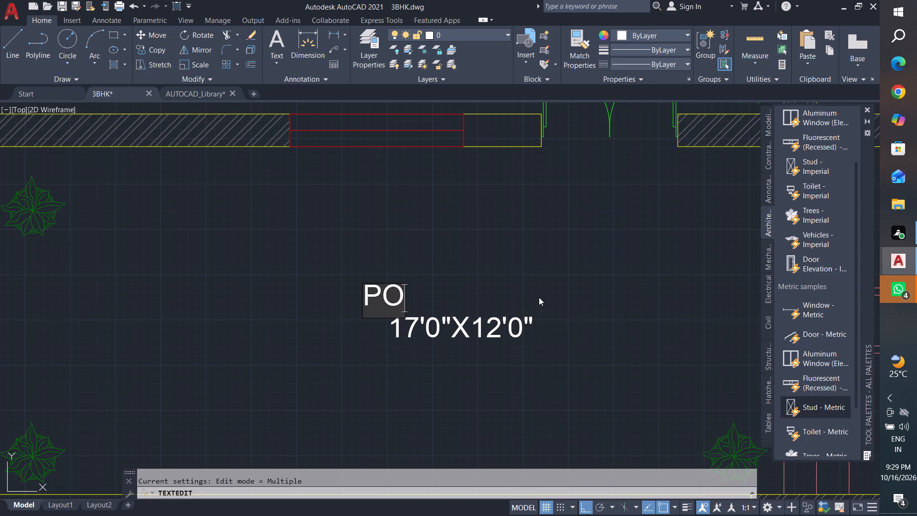
key("r")
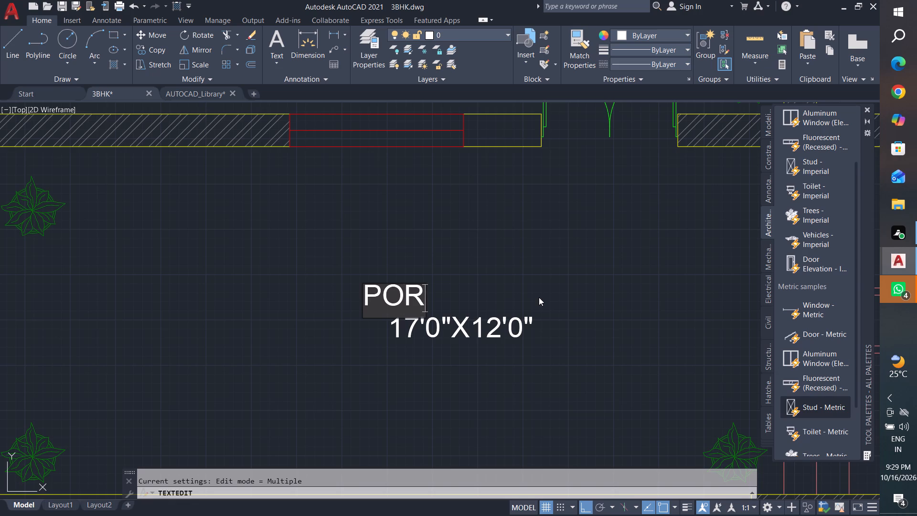
type("CH")
left_click(617, 344)
key("Escape")
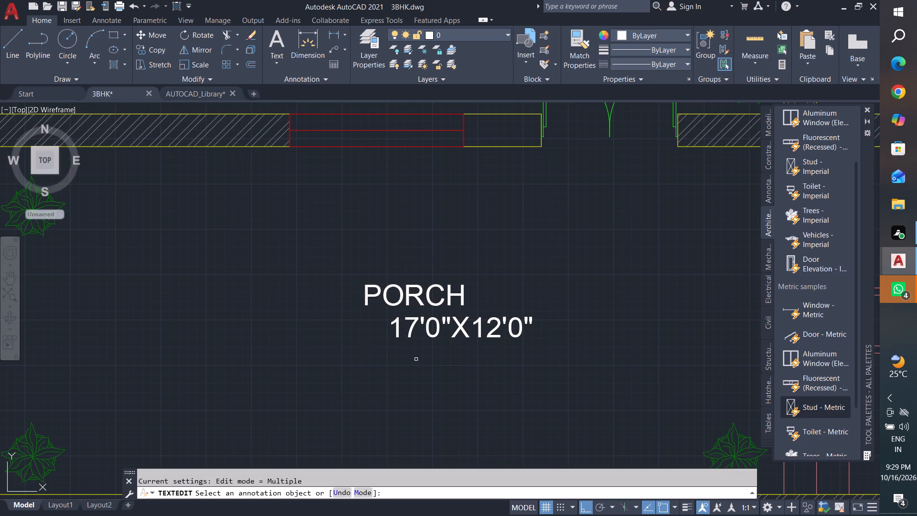
key("Escape")
key("Escape")
key("Escape")
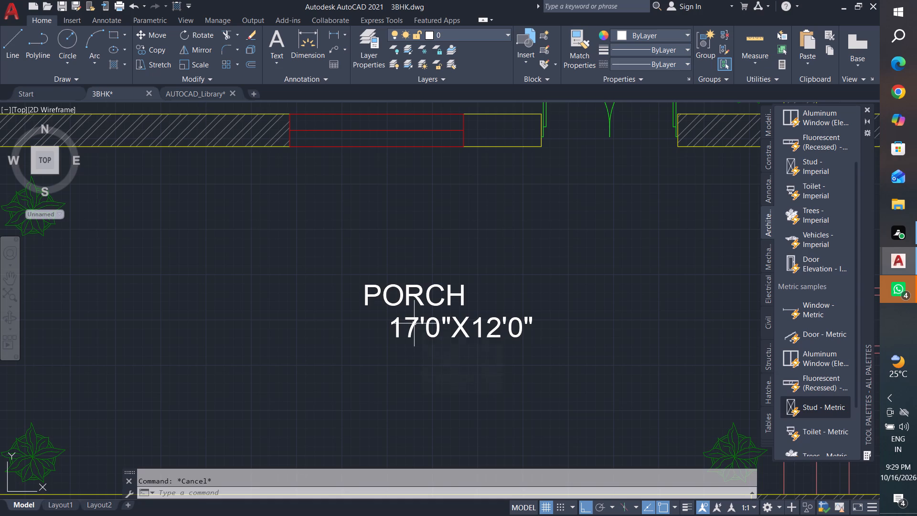
Open the 17'0"X12'0" size text under the PORCH label for editing at its first dimension.
double_click(414, 323)
left_click(420, 326)
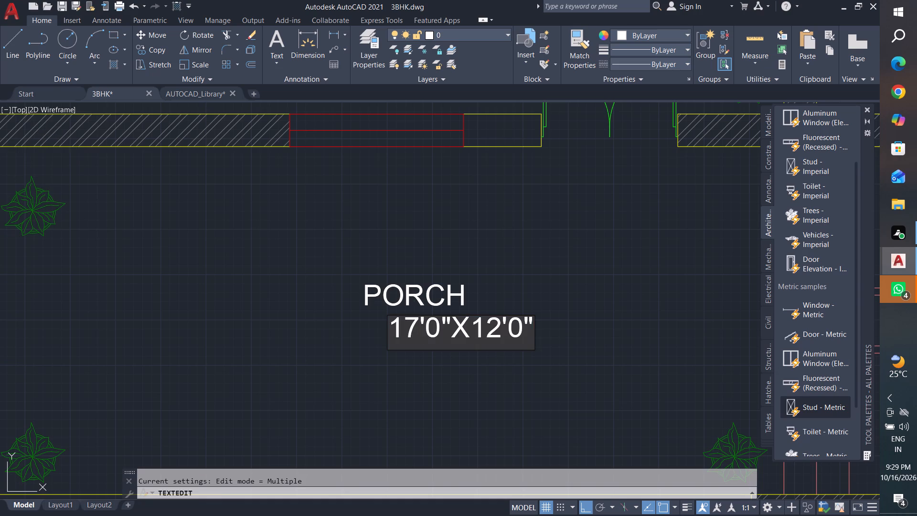
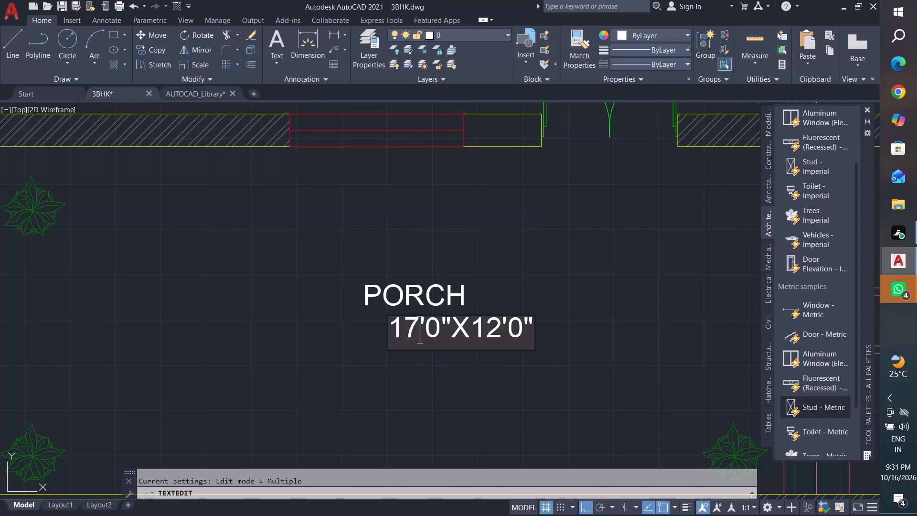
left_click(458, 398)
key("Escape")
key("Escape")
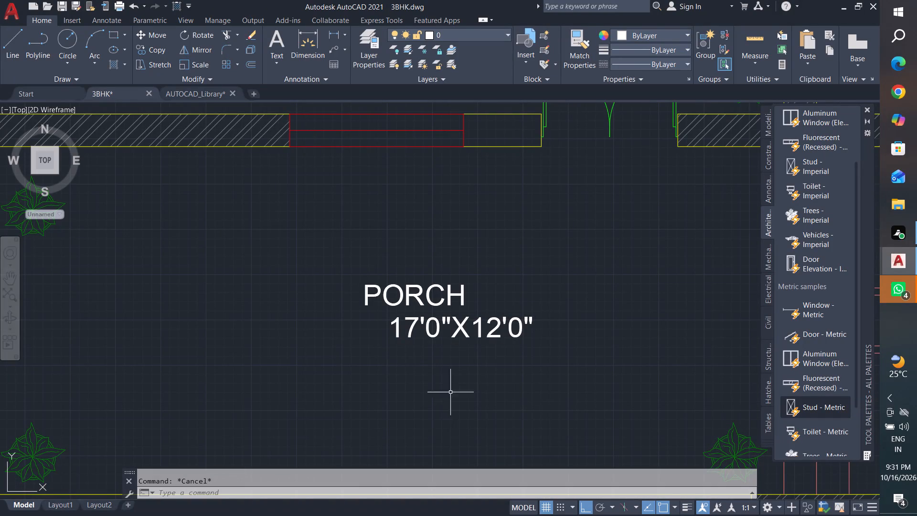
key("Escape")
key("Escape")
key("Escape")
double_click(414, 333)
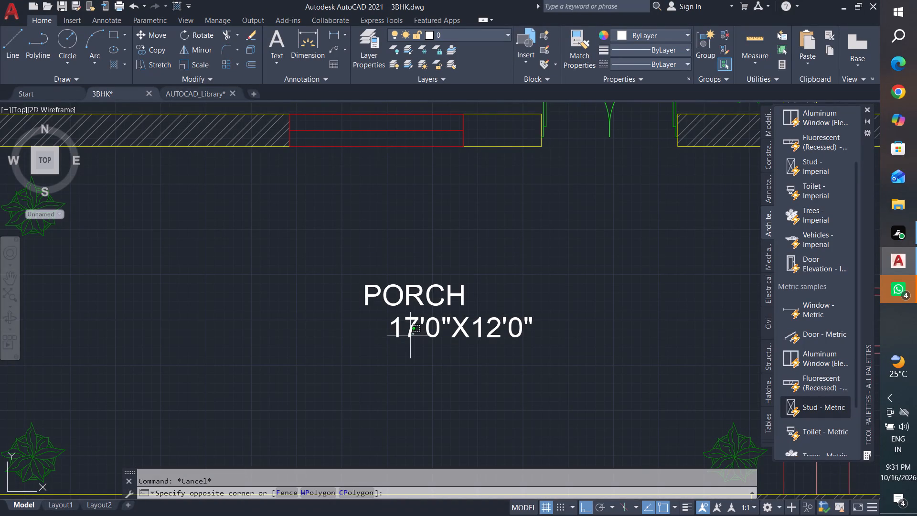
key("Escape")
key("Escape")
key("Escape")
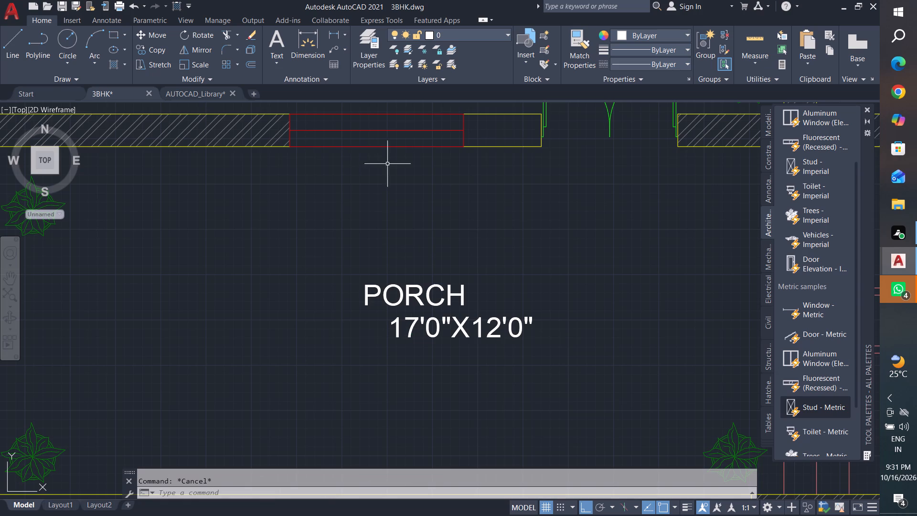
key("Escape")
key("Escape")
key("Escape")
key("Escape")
Move the PORCH name horizontally so it is centred above its 17'0"X12'0" size text.
scroll(468, 321, "up", 1)
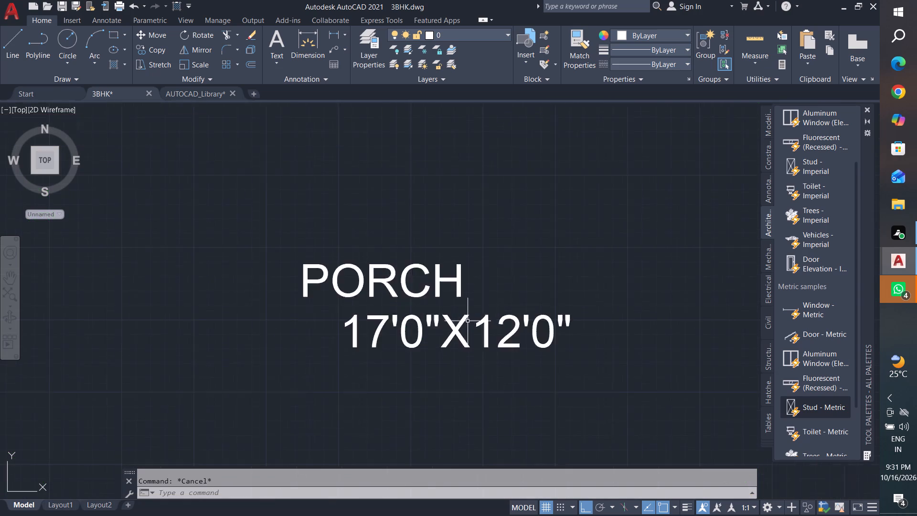
scroll(468, 321, "up", 1)
left_click(501, 207)
left_click(181, 288)
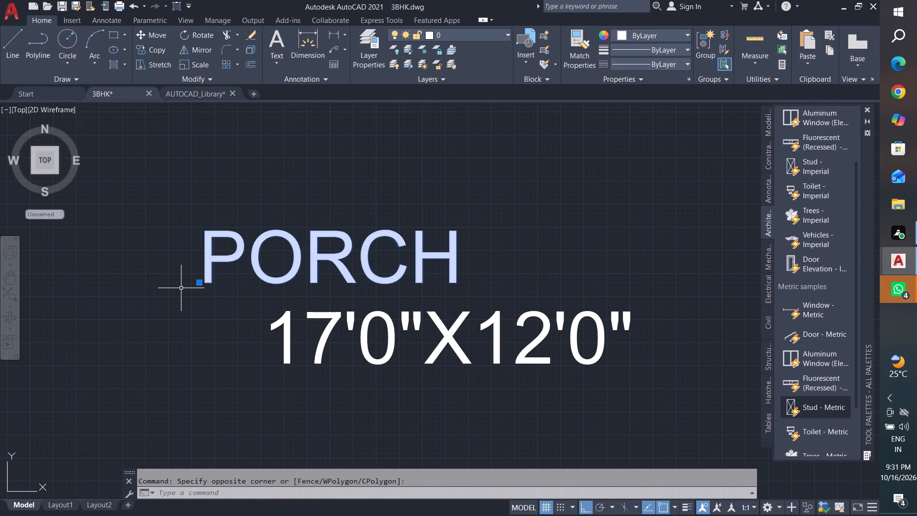
type("M")
key("space")
left_click(201, 283)
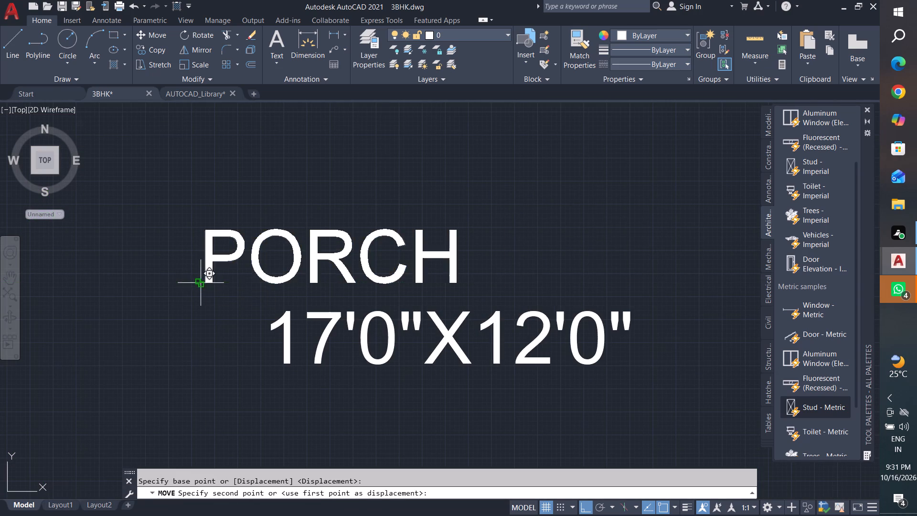
left_click(327, 286)
key("Escape")
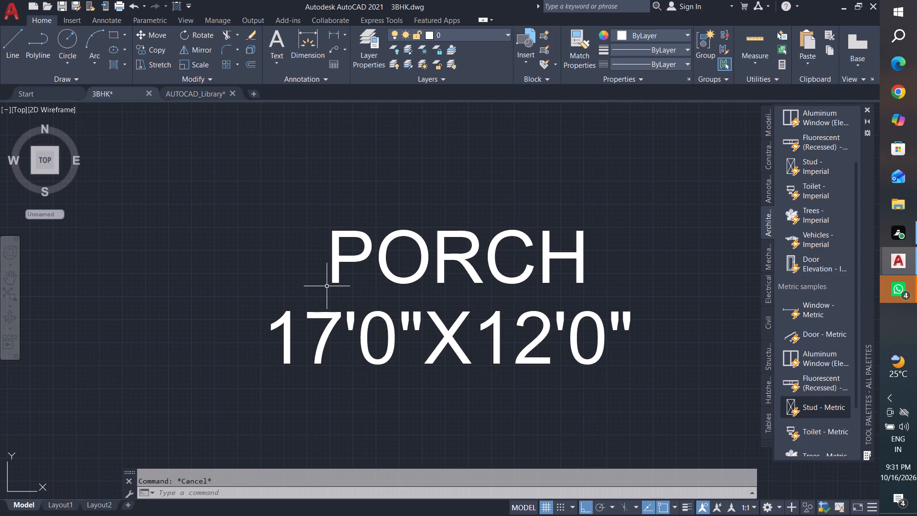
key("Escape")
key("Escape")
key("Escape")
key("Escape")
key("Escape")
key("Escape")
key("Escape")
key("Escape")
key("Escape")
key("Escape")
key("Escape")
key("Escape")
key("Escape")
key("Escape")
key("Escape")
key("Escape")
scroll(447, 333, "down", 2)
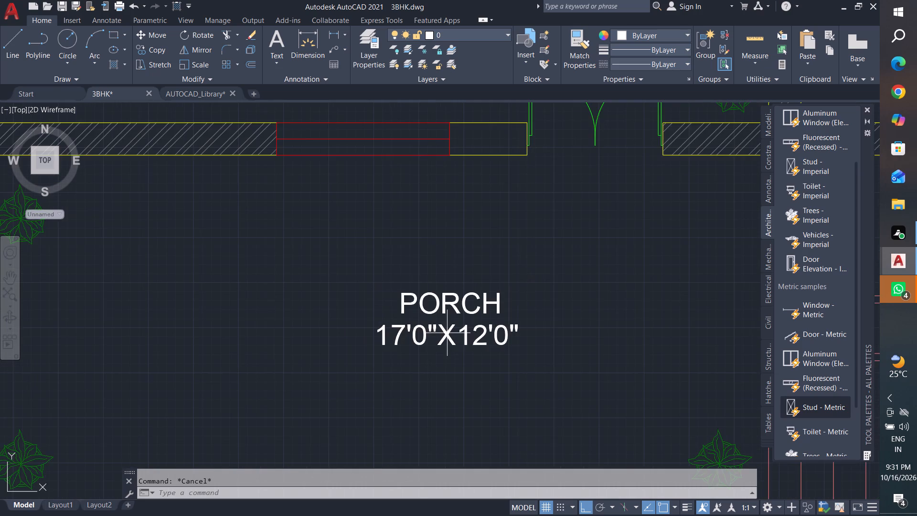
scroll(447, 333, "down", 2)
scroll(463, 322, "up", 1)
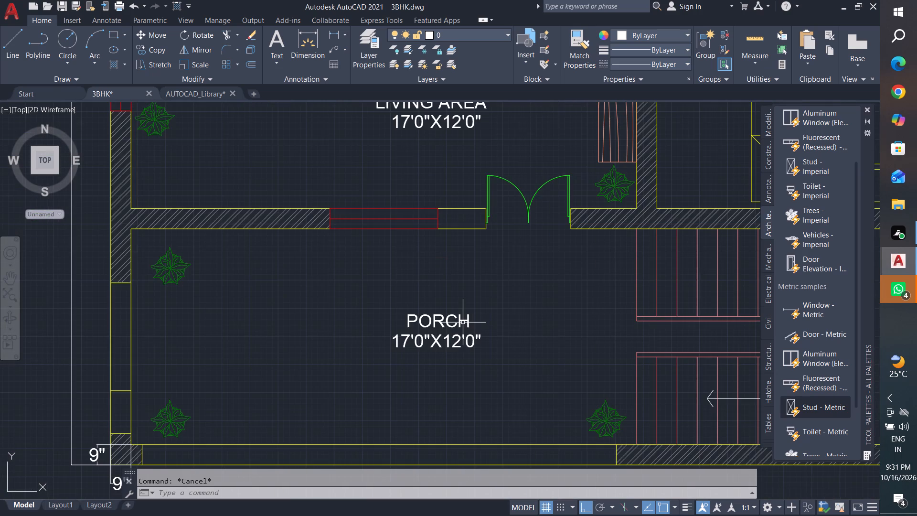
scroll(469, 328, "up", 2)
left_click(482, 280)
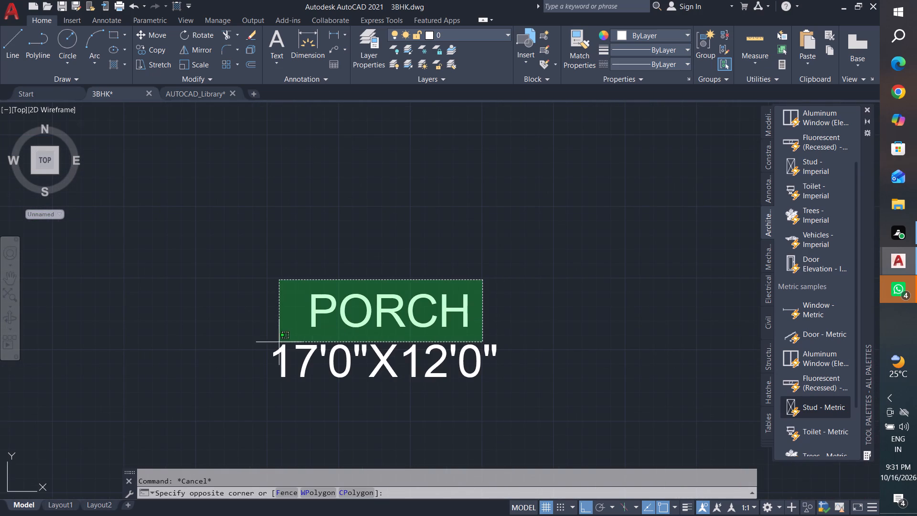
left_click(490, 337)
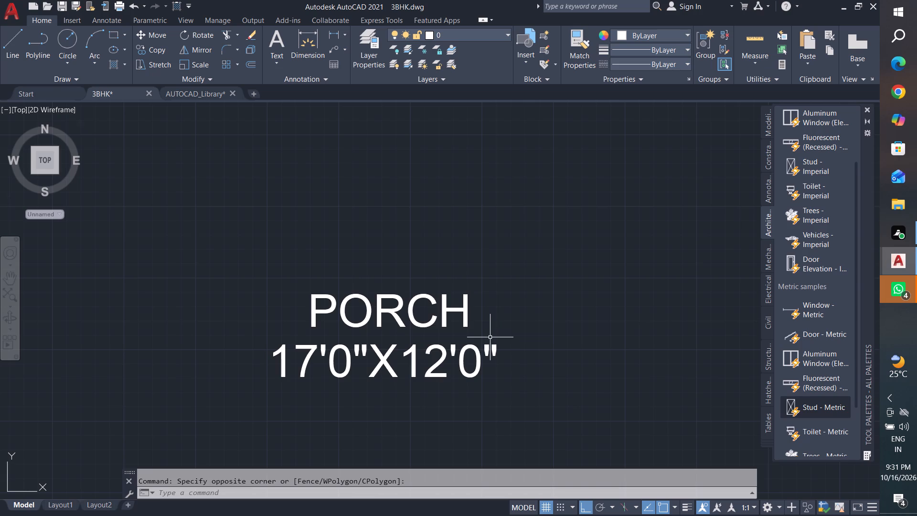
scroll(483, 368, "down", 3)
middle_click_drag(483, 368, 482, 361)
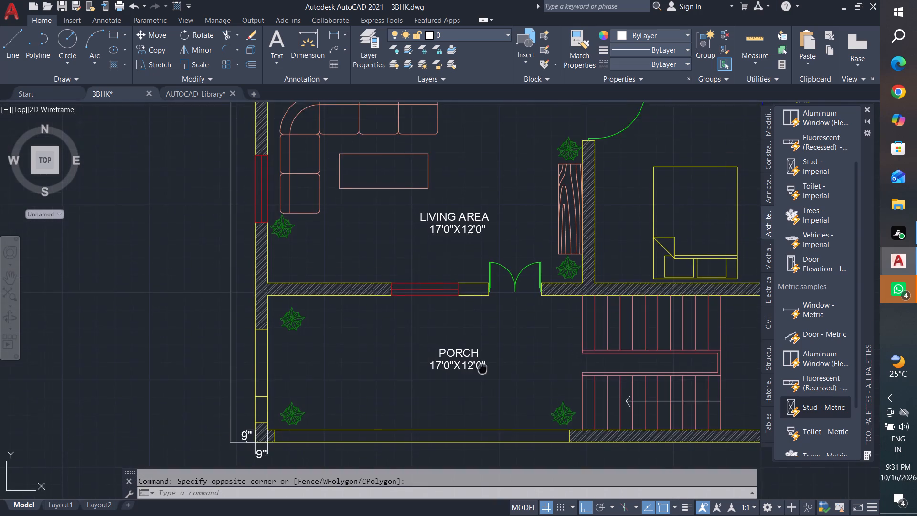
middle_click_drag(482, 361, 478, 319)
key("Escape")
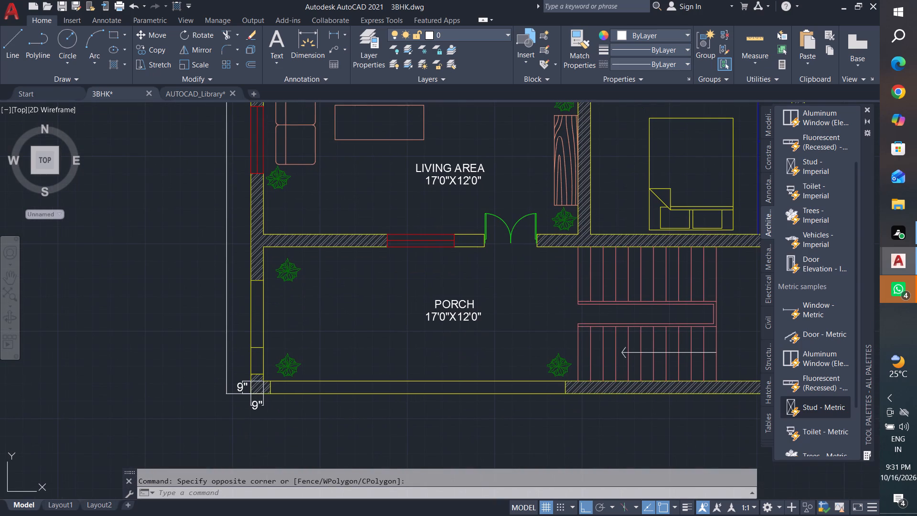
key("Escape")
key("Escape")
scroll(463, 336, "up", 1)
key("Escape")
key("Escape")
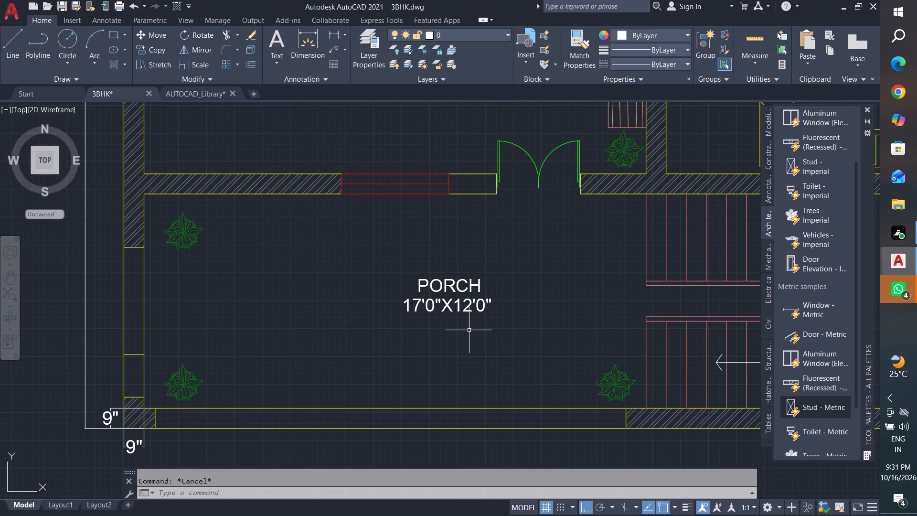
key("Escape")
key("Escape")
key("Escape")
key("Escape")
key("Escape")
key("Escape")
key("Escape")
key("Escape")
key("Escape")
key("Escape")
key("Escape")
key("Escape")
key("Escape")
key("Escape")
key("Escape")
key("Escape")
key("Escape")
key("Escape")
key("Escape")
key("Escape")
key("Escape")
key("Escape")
Change the second dimension of the size text under the PORCH label to 8'0" so it reads 17'0"X8'0".
double_click(470, 304)
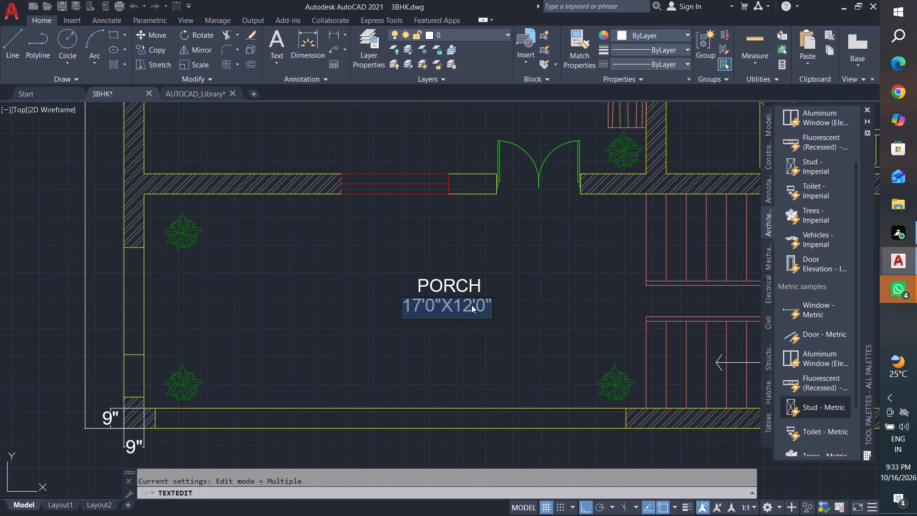
left_click(471, 305)
key("BackSpace")
key("BackSpace")
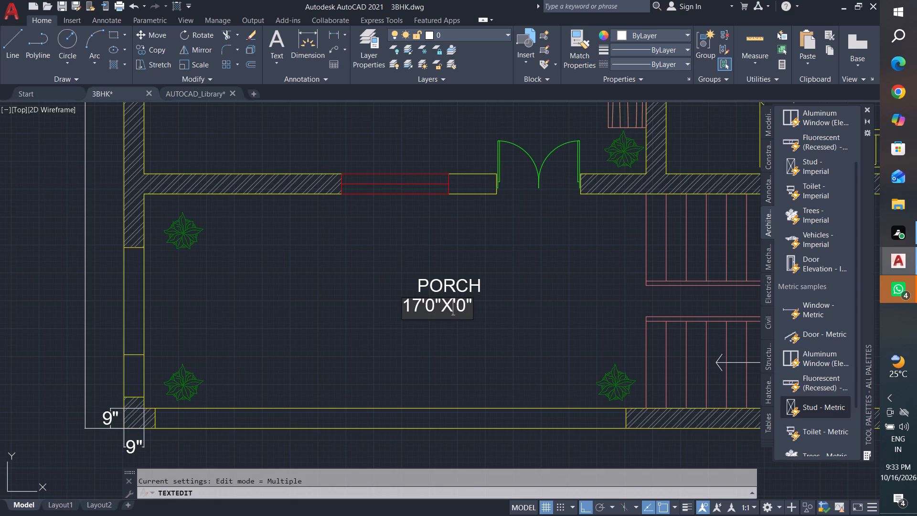
key("8")
left_click(530, 333)
key("Escape")
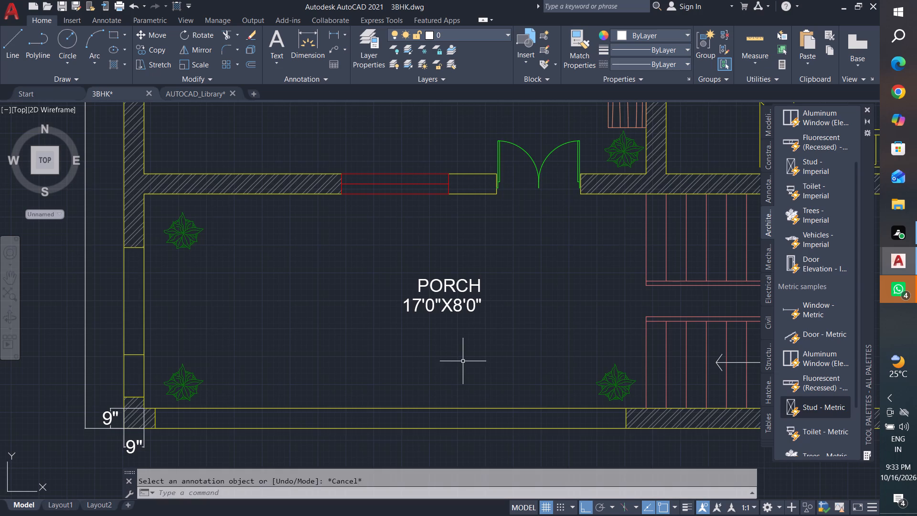
key("Escape")
key("Escape")
key("Escape")
key("Escape")
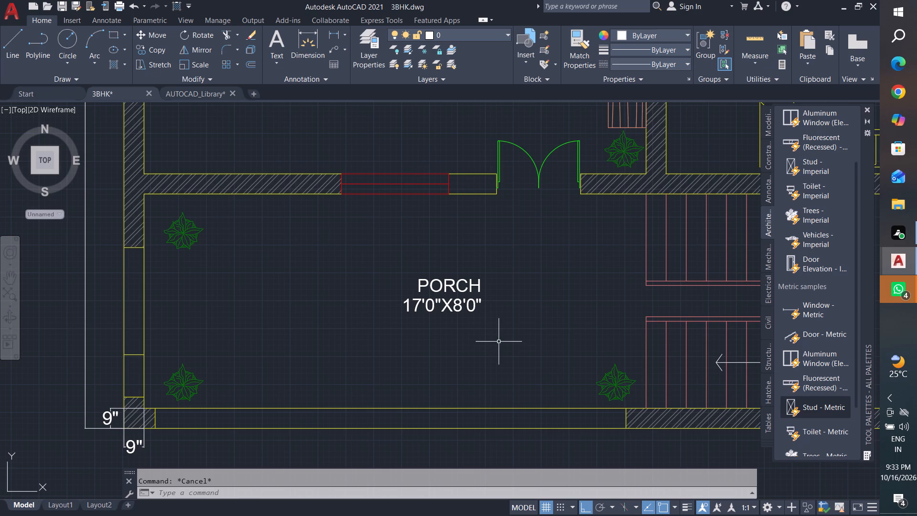
key("Escape")
key("Escape")
key("Escape")
key("Escape")
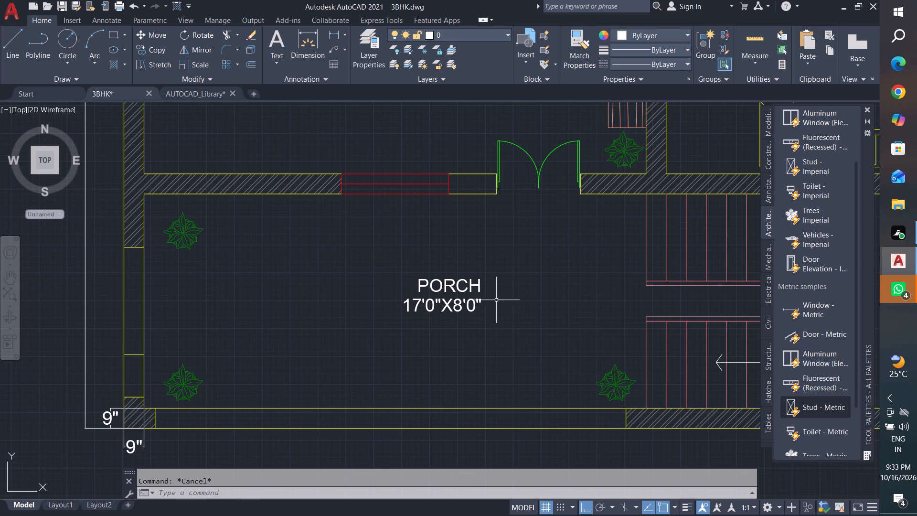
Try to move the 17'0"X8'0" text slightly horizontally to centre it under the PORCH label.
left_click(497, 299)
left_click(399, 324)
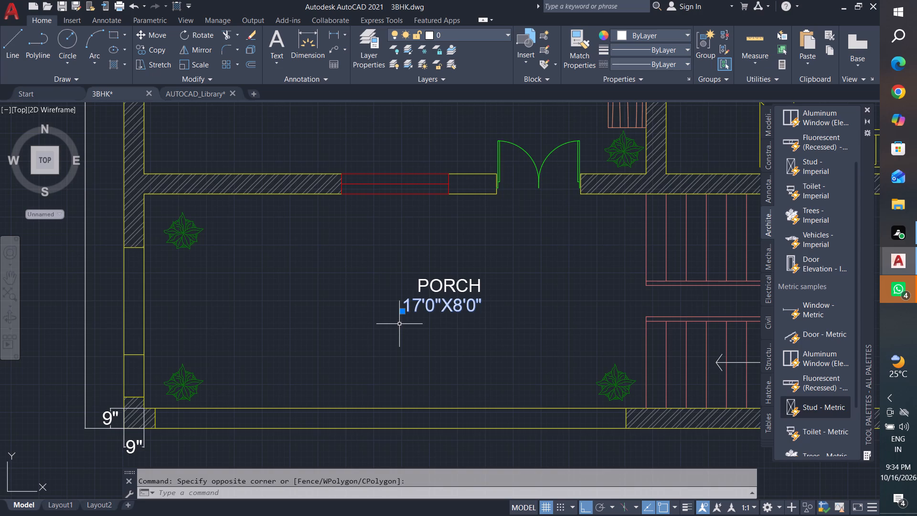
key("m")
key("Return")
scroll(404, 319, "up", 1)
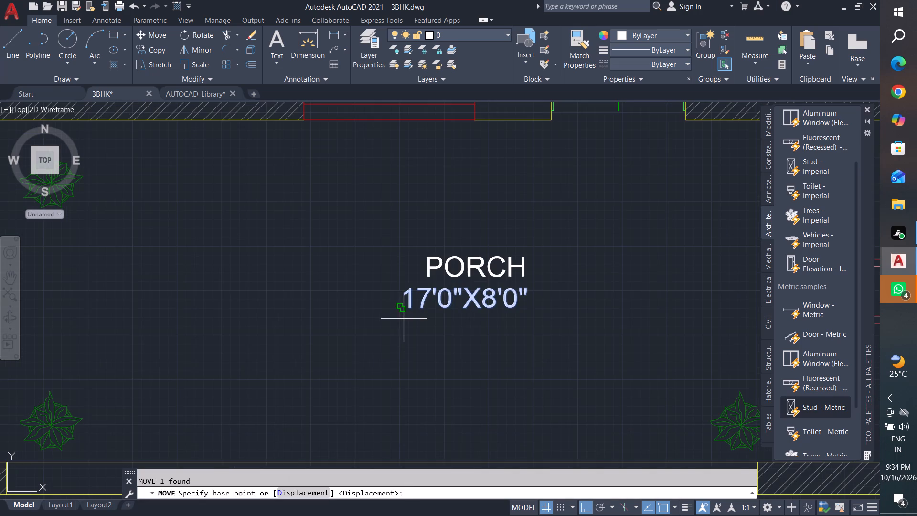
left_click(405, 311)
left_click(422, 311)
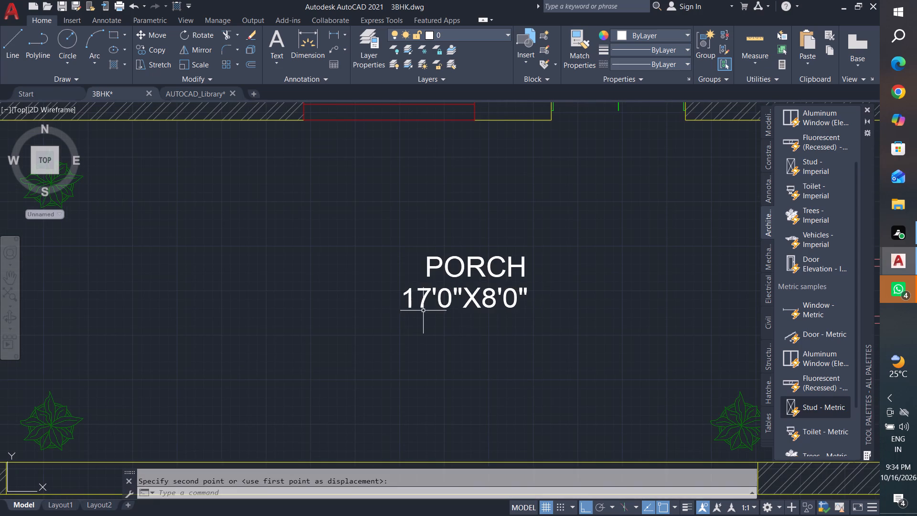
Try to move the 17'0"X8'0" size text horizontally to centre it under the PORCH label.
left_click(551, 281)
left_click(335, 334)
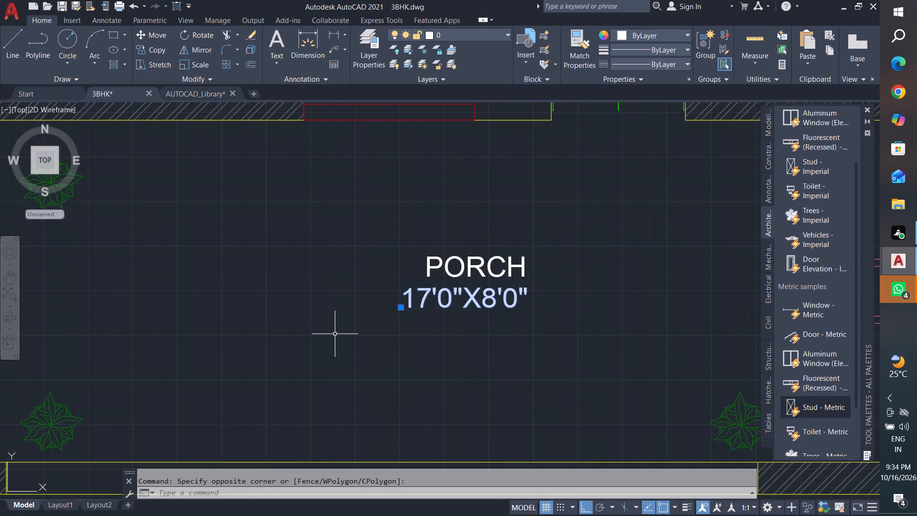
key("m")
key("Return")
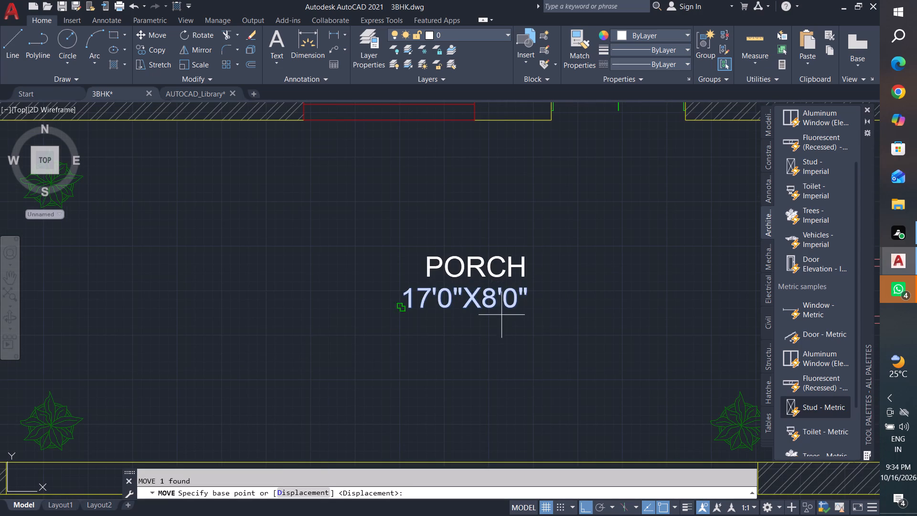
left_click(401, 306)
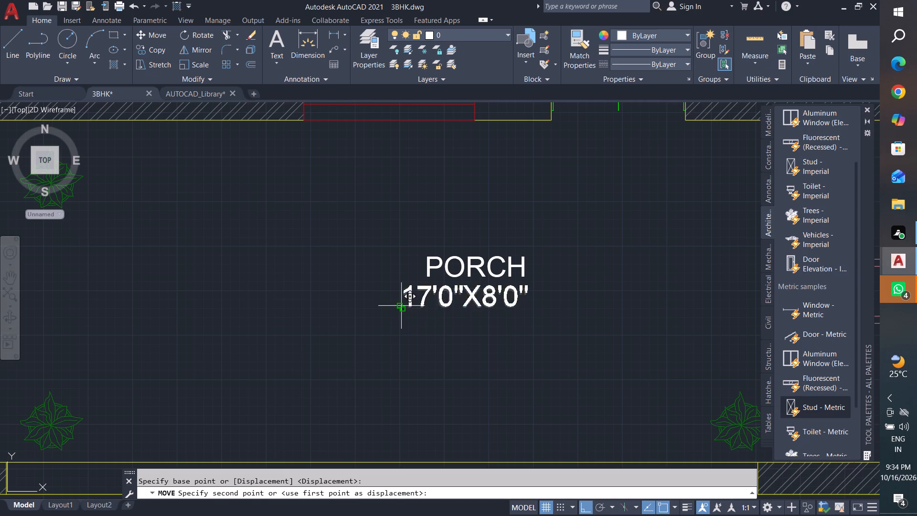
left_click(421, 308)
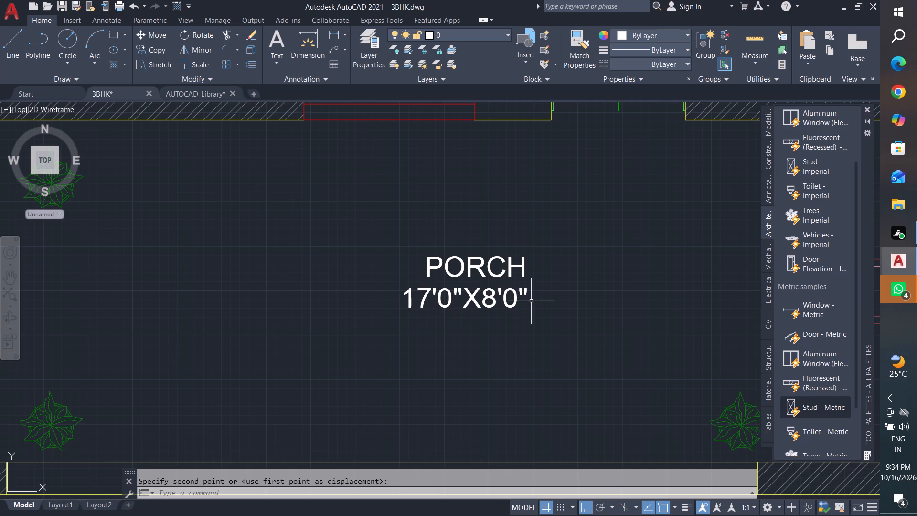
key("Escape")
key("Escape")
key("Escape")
Move the 17'0"X8'0" size text slightly horizontally so it is centred under the PORCH label.
left_click(546, 282)
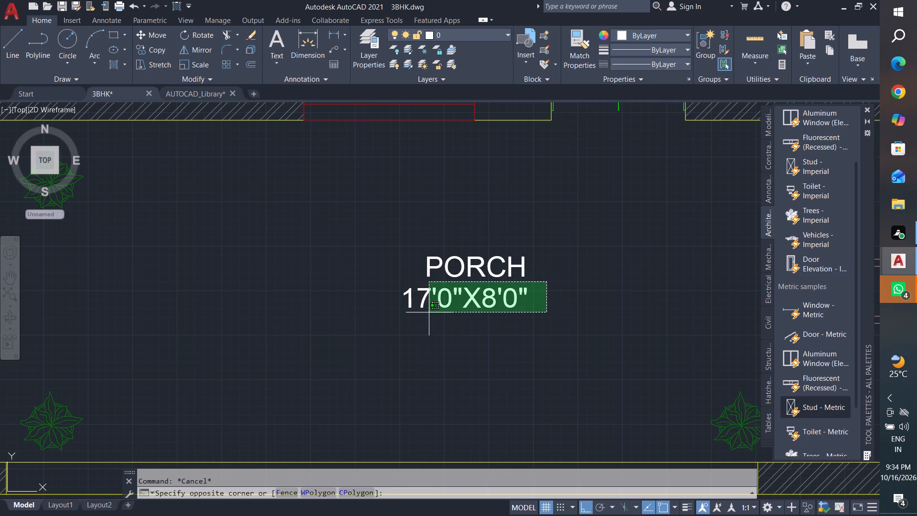
left_click(396, 322)
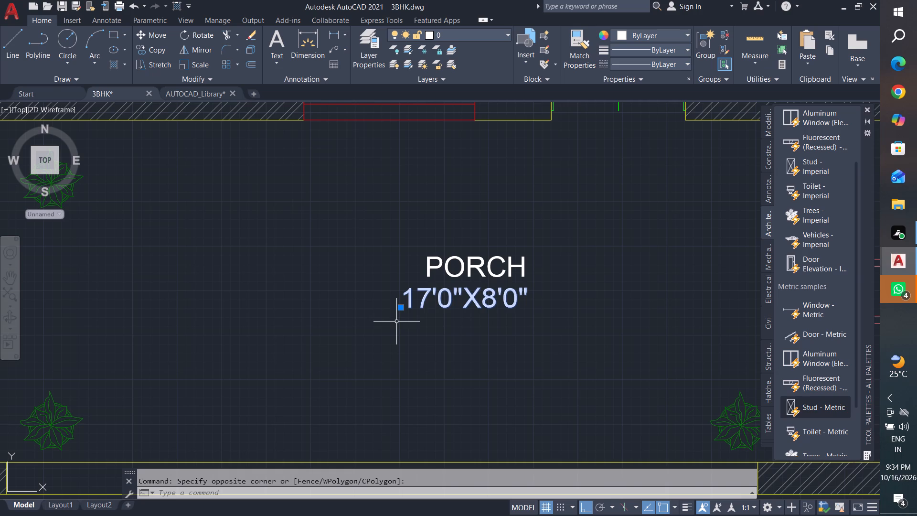
left_click(443, 336)
key("m")
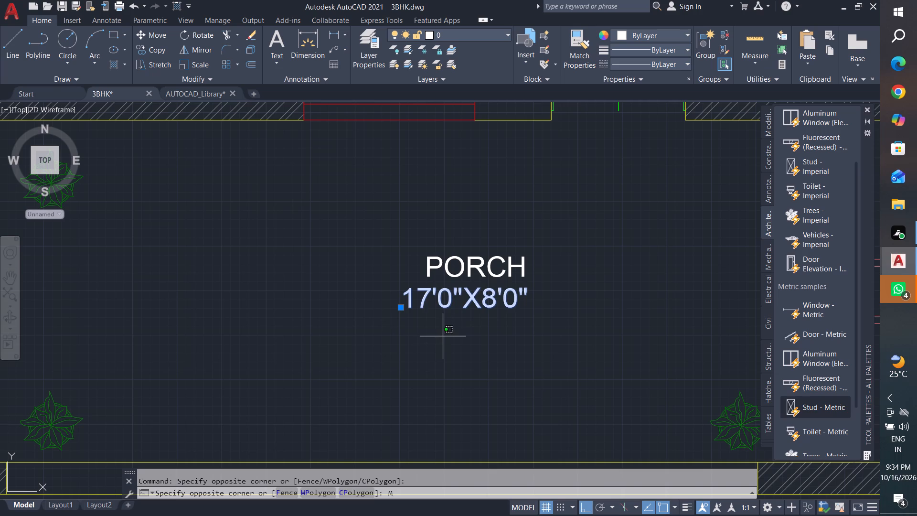
key("space")
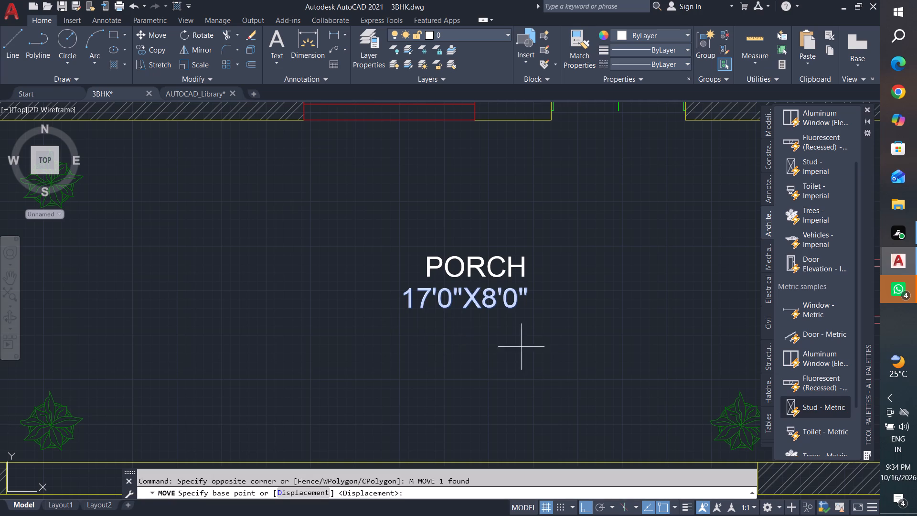
left_click(407, 308)
scroll(421, 306, "up", 2)
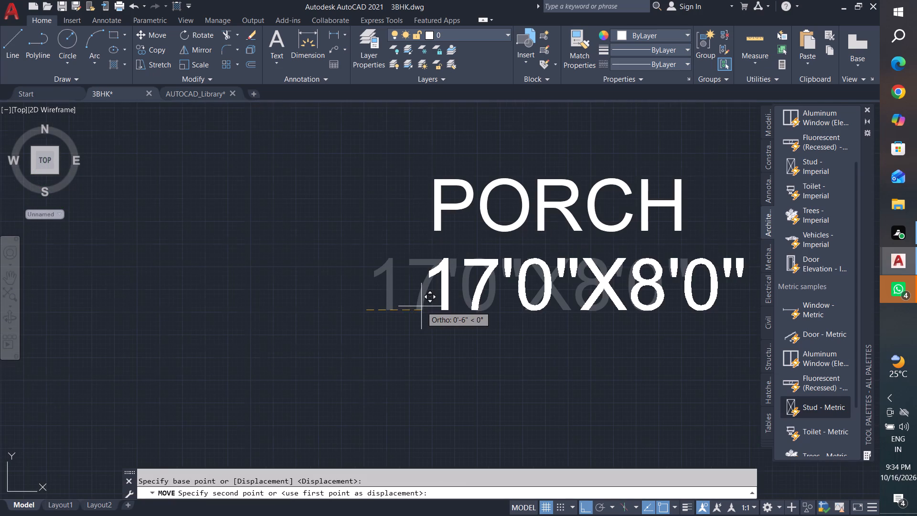
left_click(403, 302)
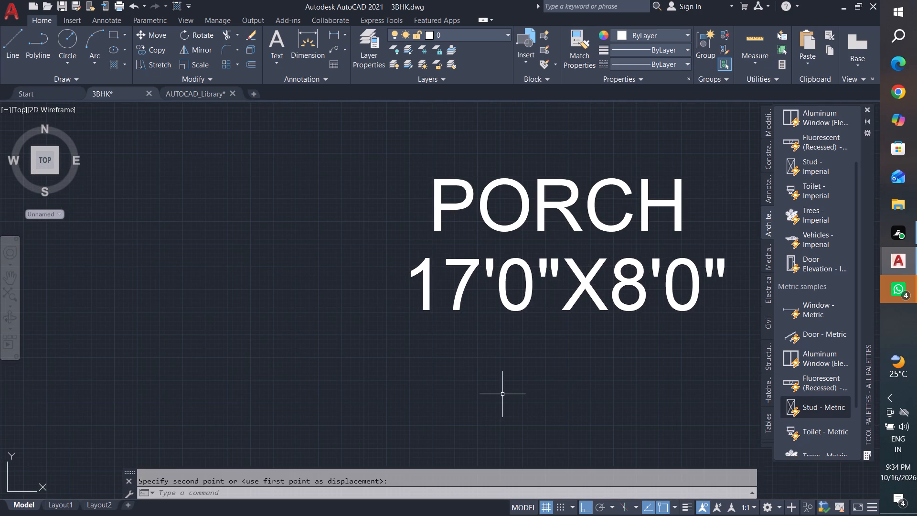
key("Escape")
key("Escape")
key("Escape")
key("Escape")
key("Escape")
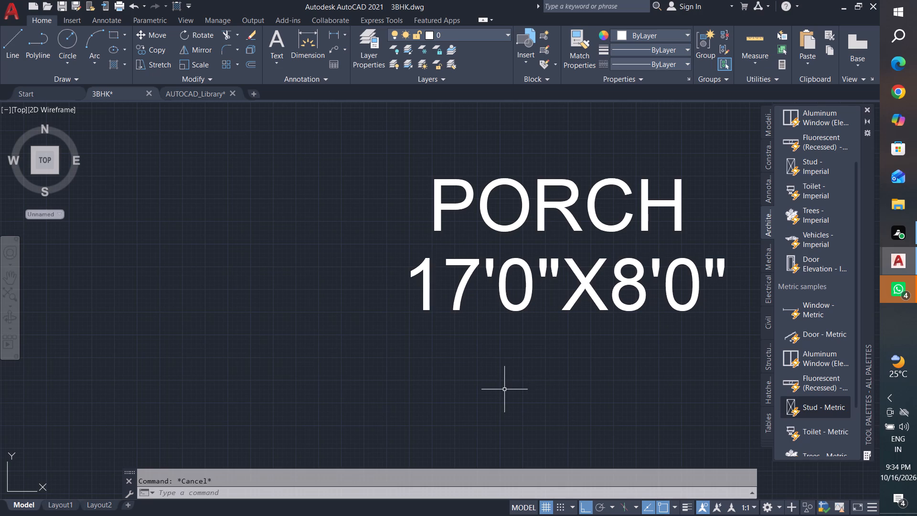
key("Escape")
key("Escape")
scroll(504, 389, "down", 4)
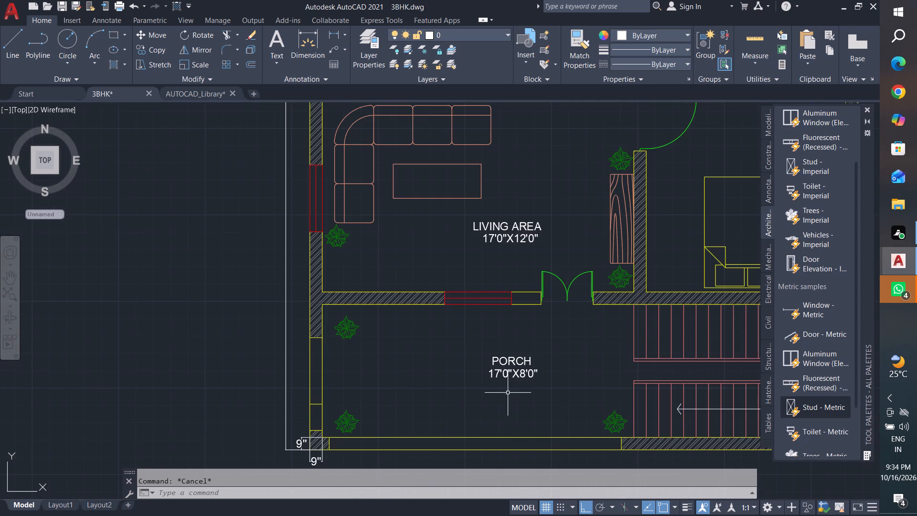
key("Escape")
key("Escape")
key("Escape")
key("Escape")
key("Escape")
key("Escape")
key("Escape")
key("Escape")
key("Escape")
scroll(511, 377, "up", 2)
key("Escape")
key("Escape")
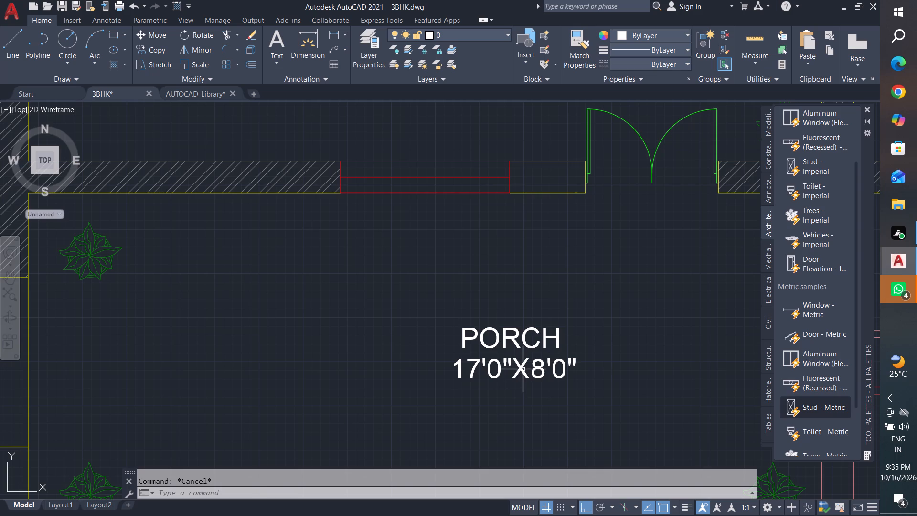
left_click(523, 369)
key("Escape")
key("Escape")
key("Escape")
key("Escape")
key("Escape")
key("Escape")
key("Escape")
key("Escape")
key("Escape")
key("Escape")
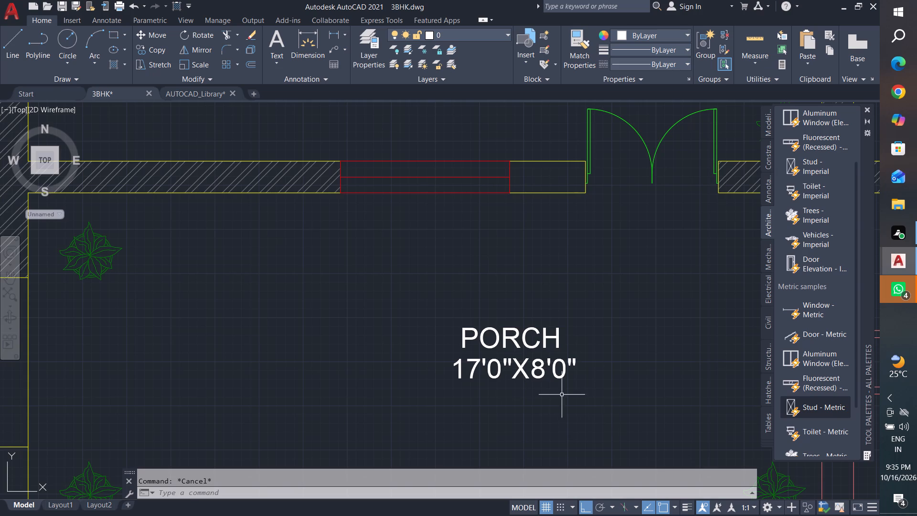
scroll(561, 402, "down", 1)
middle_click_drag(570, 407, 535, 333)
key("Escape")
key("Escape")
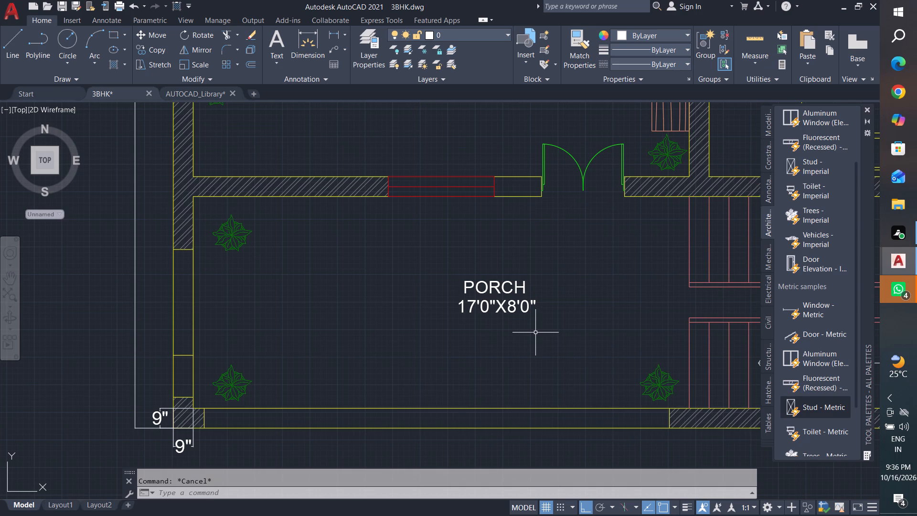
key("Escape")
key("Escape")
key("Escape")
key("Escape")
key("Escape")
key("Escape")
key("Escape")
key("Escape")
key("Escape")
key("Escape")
Copy the BEDROOM name and its 12'0"X11'0" size text into the bedroom beside the living area, above the bed, with Ortho off.
scroll(464, 344, "down", 2)
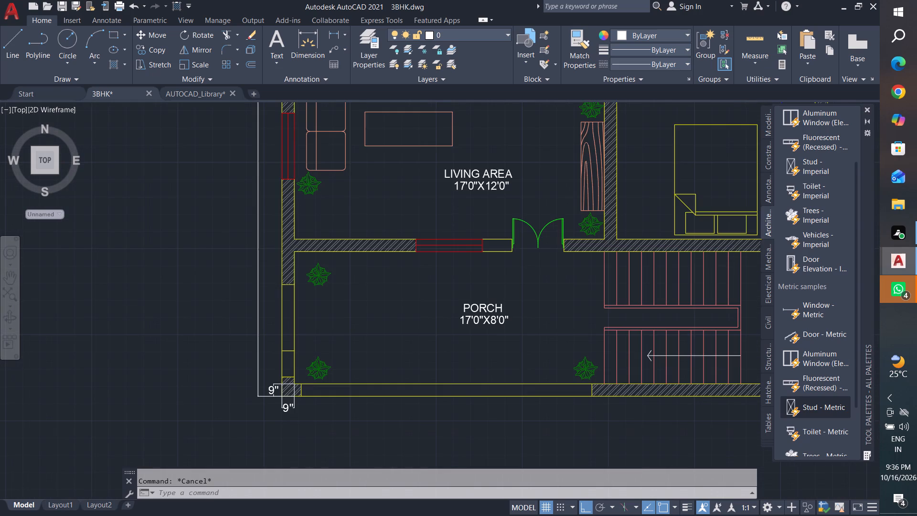
middle_click_drag(603, 353, 458, 429)
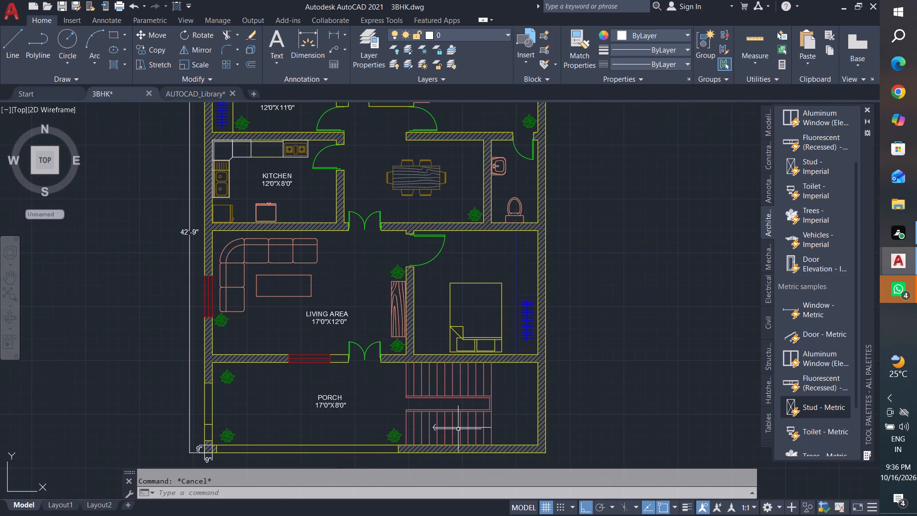
scroll(462, 440, "down", 1)
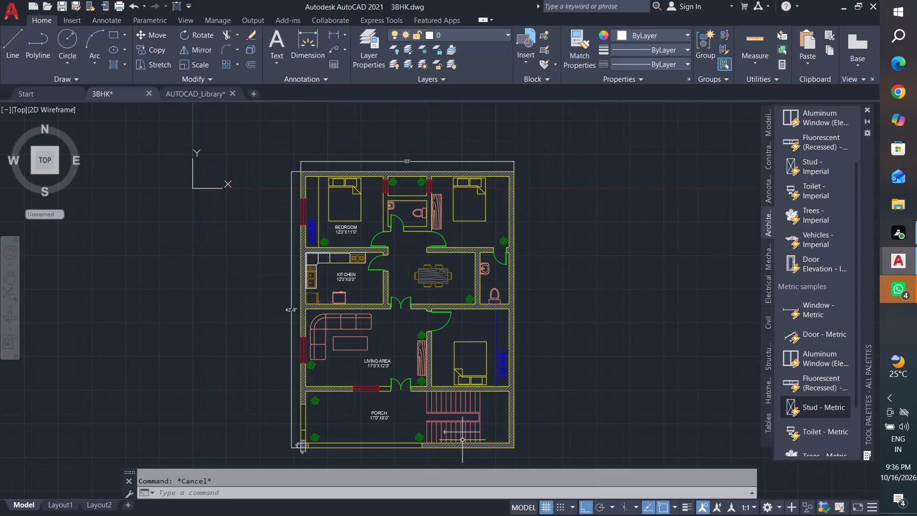
key("Escape")
key("Escape")
scroll(349, 226, "up", 2)
left_click(378, 217)
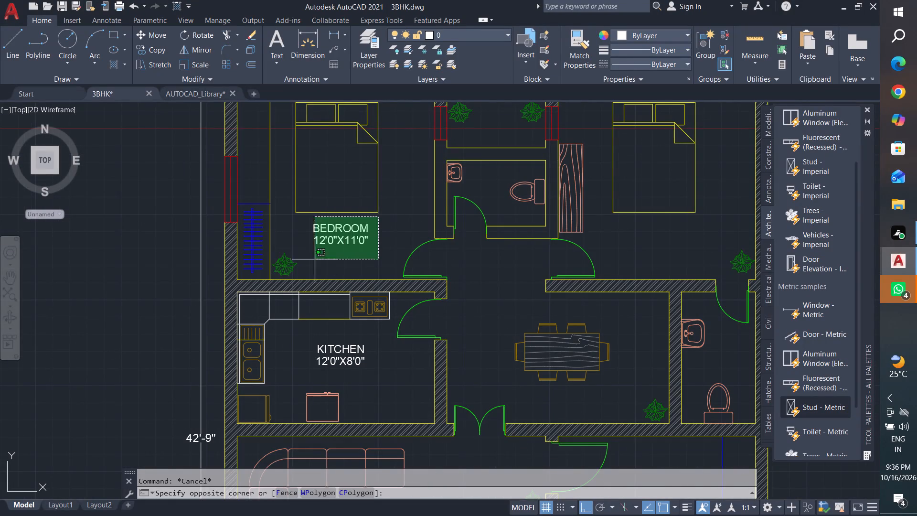
left_click(301, 257)
type("CO")
key("Return")
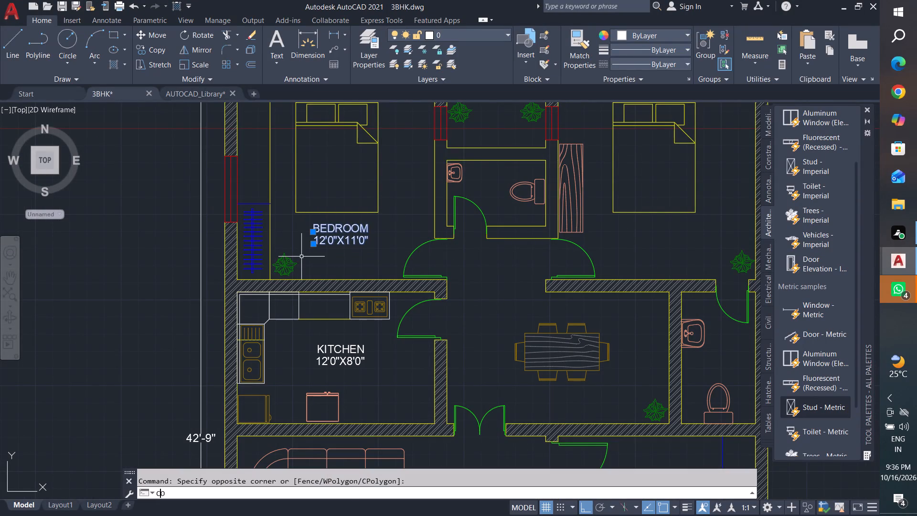
left_click(338, 234)
scroll(332, 239, "down", 1)
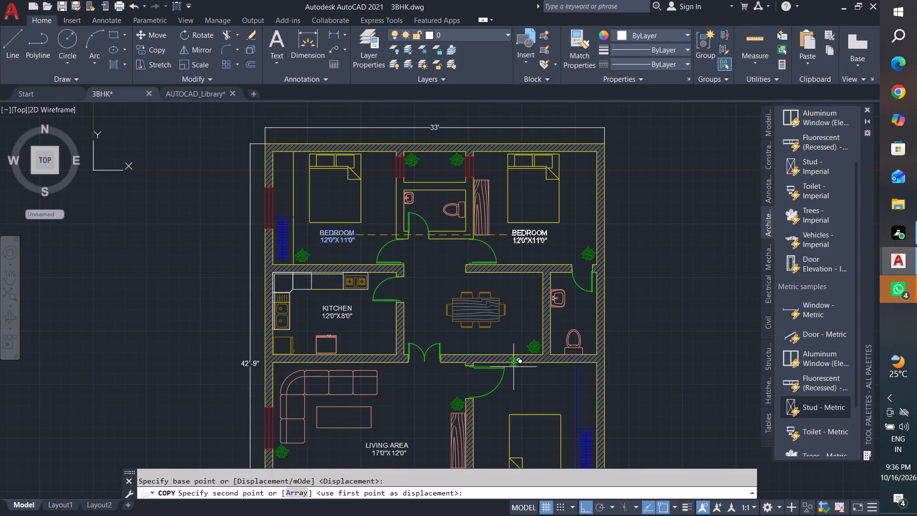
left_click(578, 515)
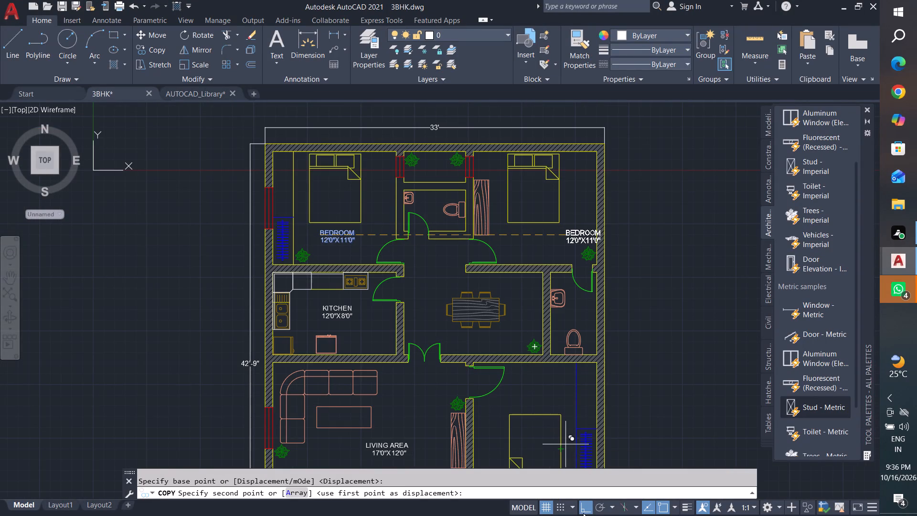
left_click(584, 510)
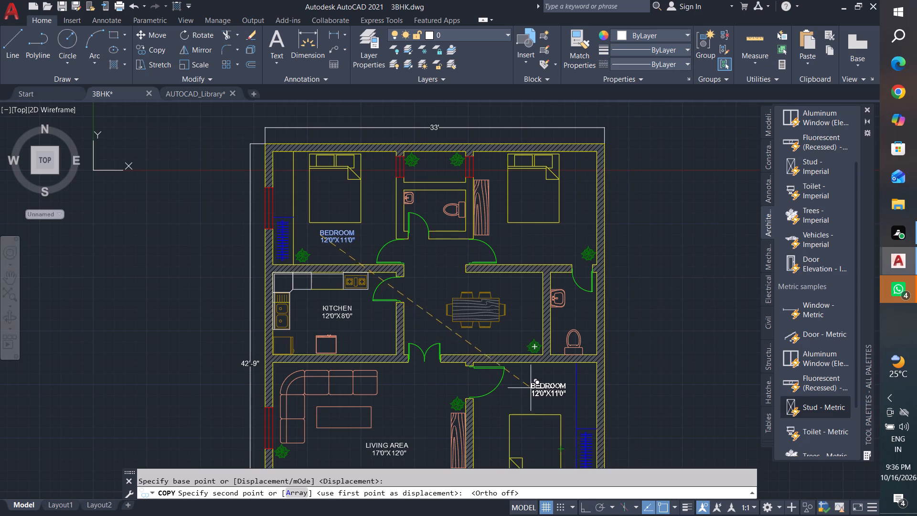
scroll(531, 382, "up", 1)
left_click(512, 387)
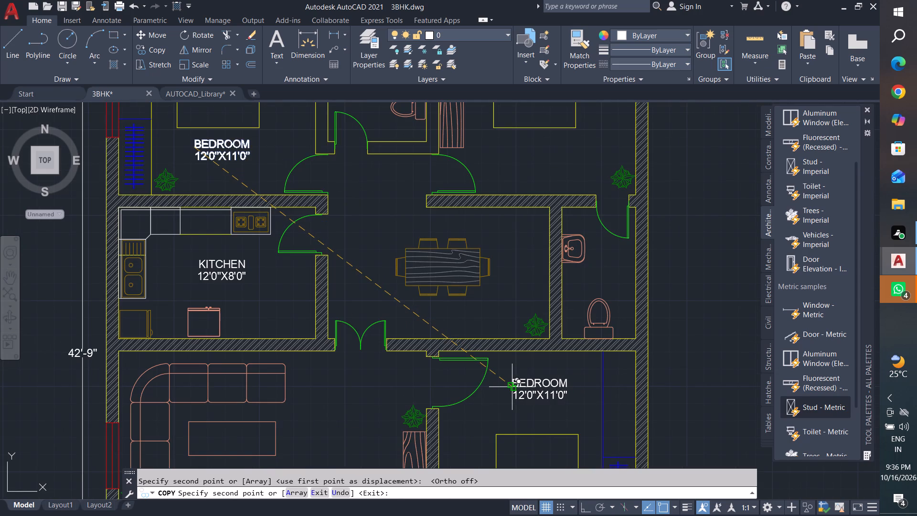
key("Escape")
key("Escape")
key("Escape")
key("Escape")
Change the second dimension of the copied bedroom size text beside the living area to 12'0" so it reads 12'0"X12'0".
scroll(547, 395, "up", 2)
key("Escape")
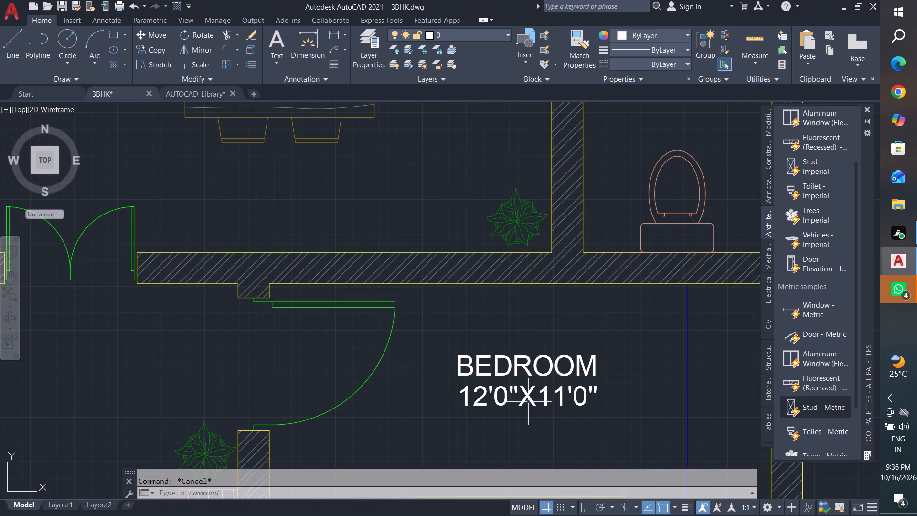
key("Escape")
key("Escape")
key("Escape")
double_click(563, 398)
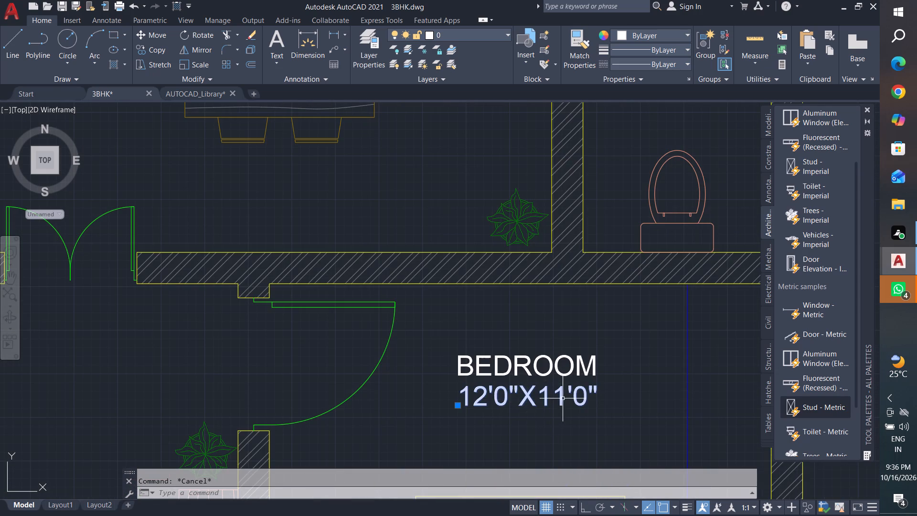
left_click(563, 395)
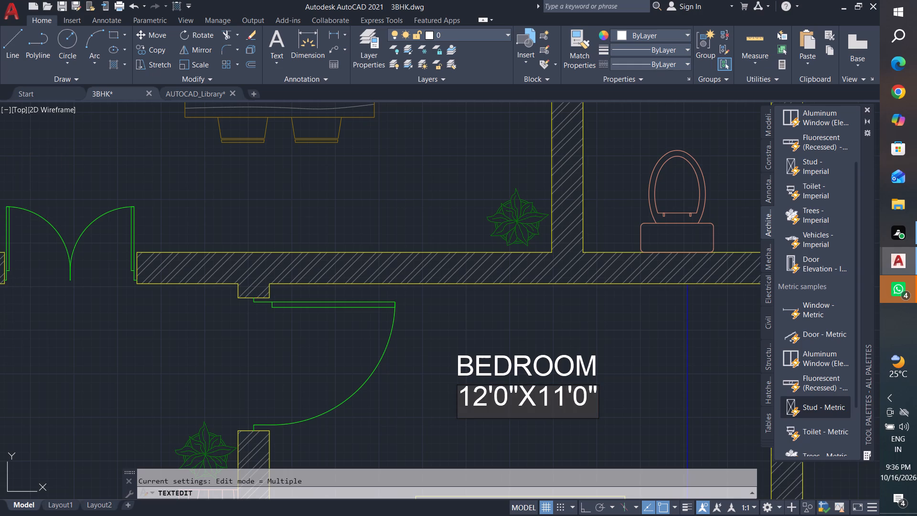
key("BackSpace")
key("2")
left_click(676, 414)
key("Escape")
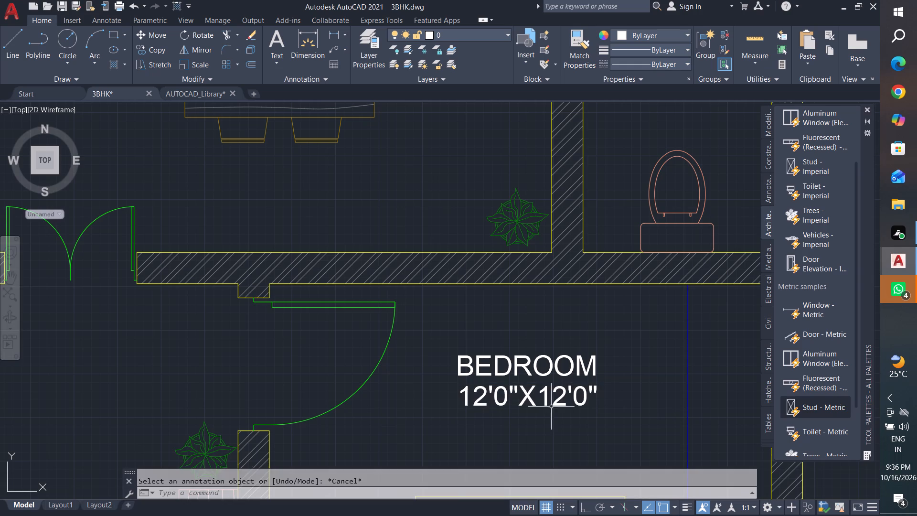
Check the name and size labels of the living area, the porch and the bedroom beside the living area.
scroll(531, 406, "down", 3)
middle_click_drag(531, 406, 552, 300)
key("Escape")
key("Escape")
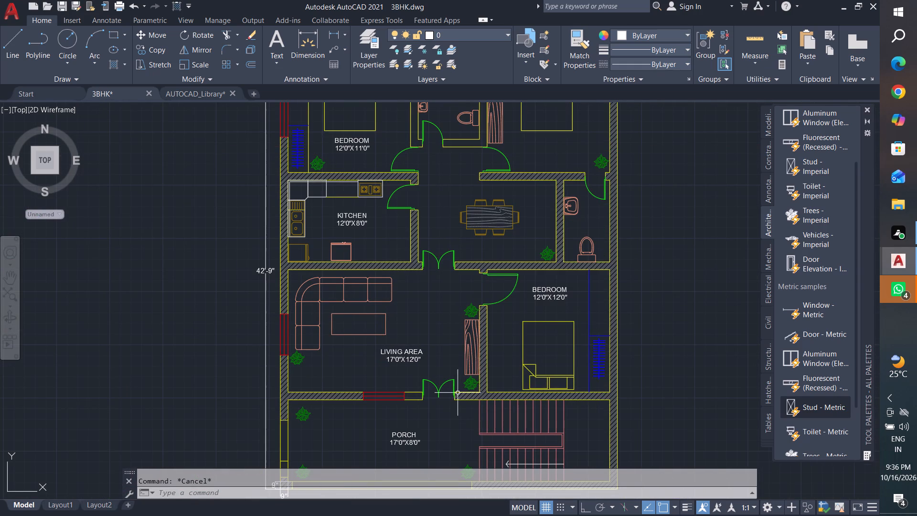
middle_click(486, 349)
middle_click_drag(455, 415, 480, 343)
key("Escape")
key("Escape")
key("Escape")
key("Escape")
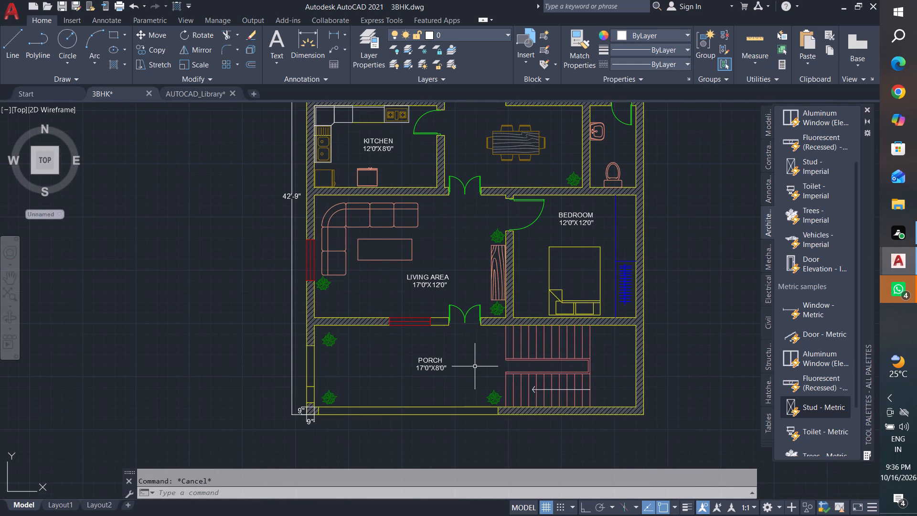
key("Escape")
key("Escape")
key("Escape")
scroll(460, 365, "up", 1)
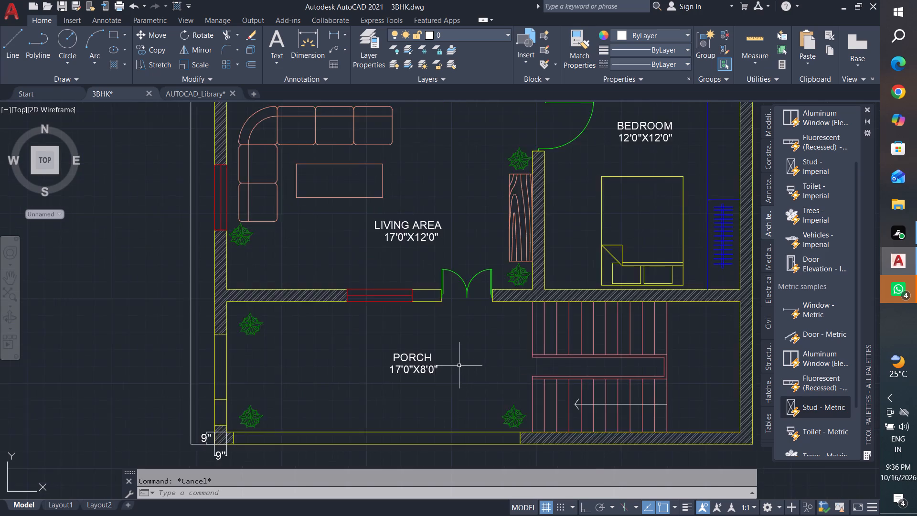
scroll(458, 365, "up", 1)
key("Escape")
key("Escape")
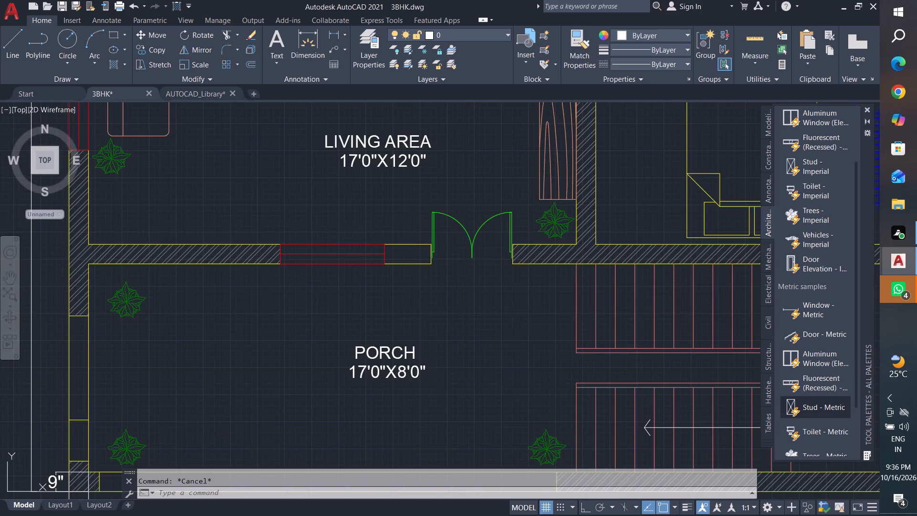
key("Escape")
key("Escape")
key("Escape")
key("Escape")
key("Escape")
key("Escape")
scroll(441, 376, "down", 2)
key("Escape")
key("Escape")
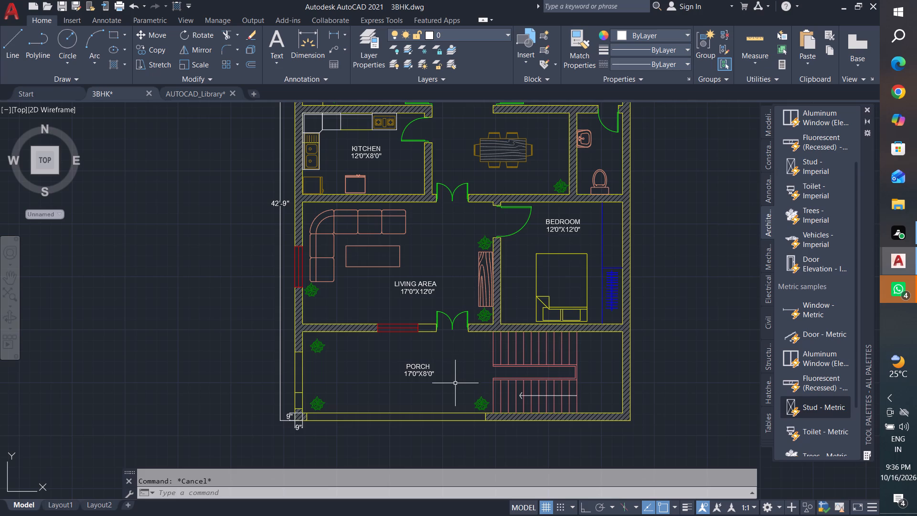
Copy the PORCH name and its 17'0"X8'0" size text into the open space beside the tail of the staircase arrow.
middle_click_drag(588, 396, 523, 351)
key("Escape")
key("Escape")
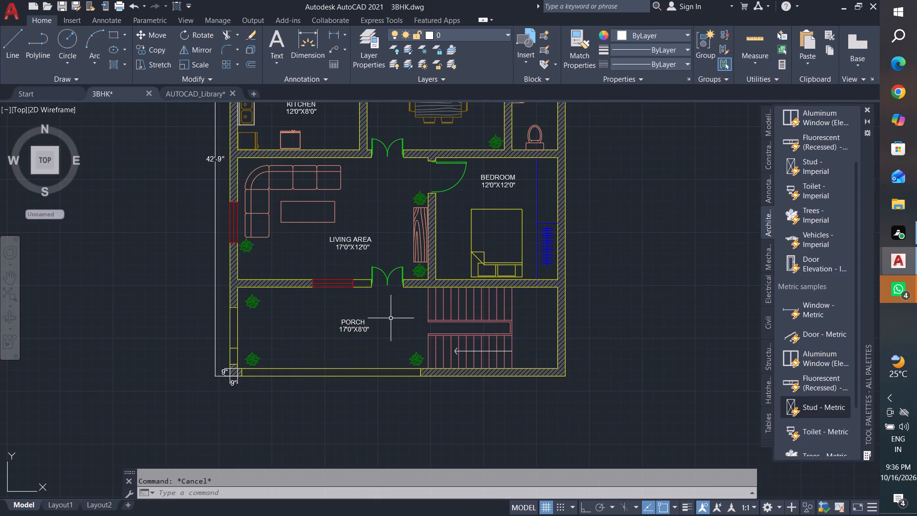
left_click(393, 315)
left_click(321, 348)
type("CO")
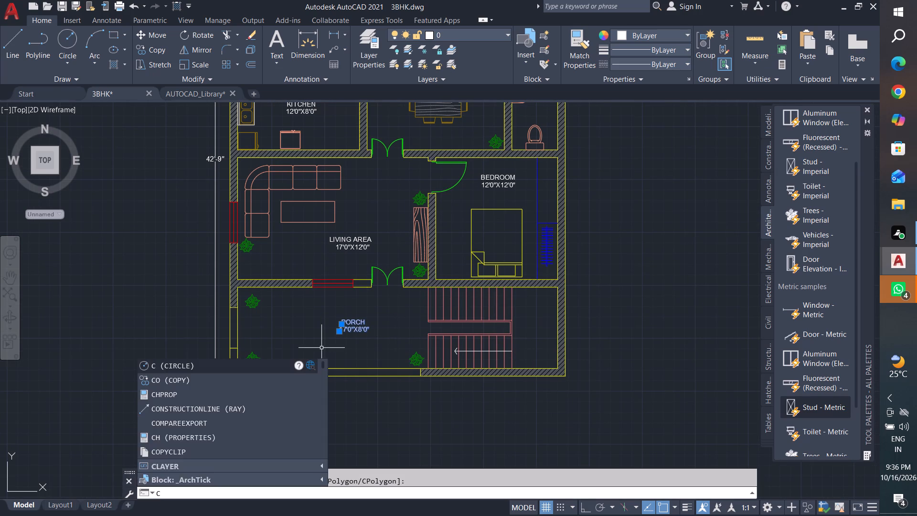
key("Return")
left_click(338, 329)
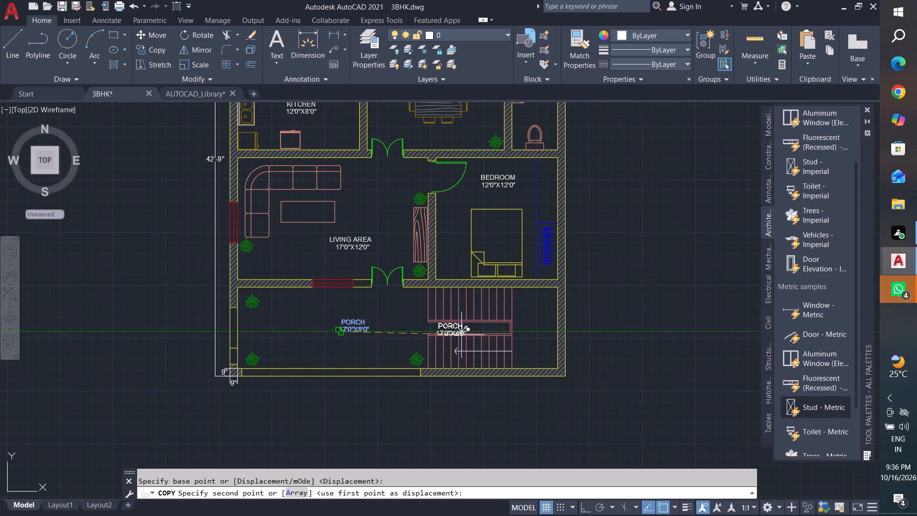
scroll(526, 360, "up", 2)
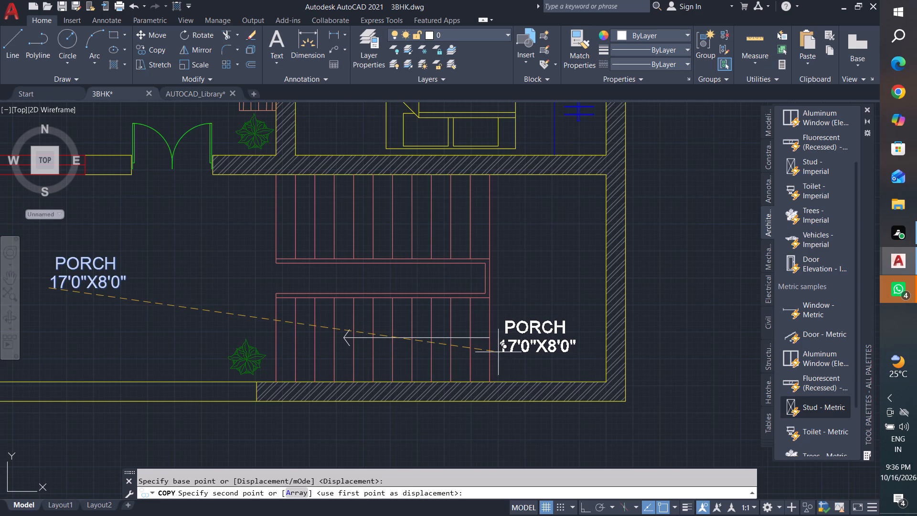
scroll(501, 352, "up", 1)
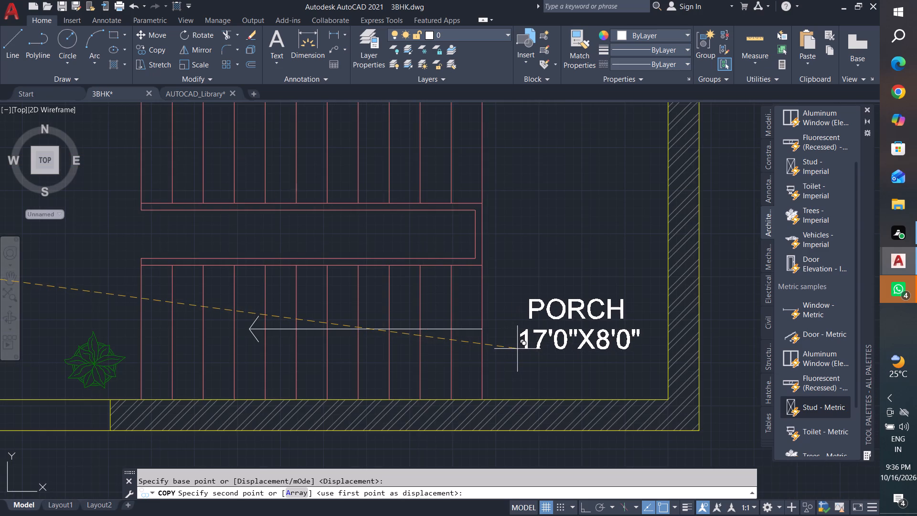
left_click(517, 349)
key("Escape")
key("Escape")
key("Escape")
key("Escape")
key("Escape")
key("Escape")
key("Escape")
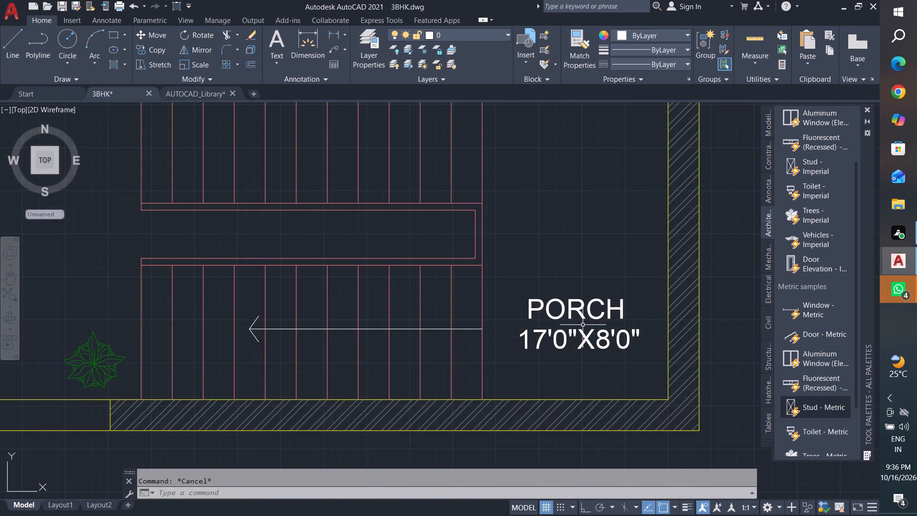
key("Escape")
key("Escape")
Change the copied PORCH text beside the staircase to UP.
double_click(582, 316)
key("BackSpace")
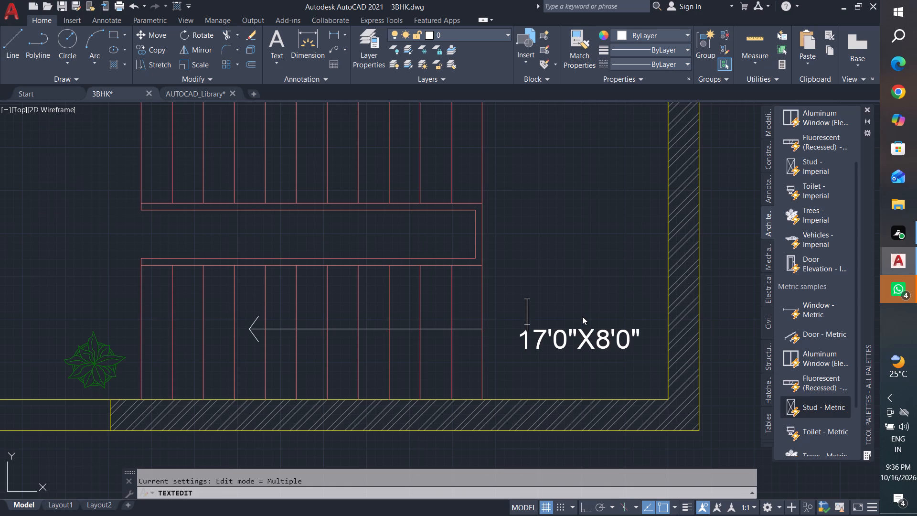
type("UP")
key("Return")
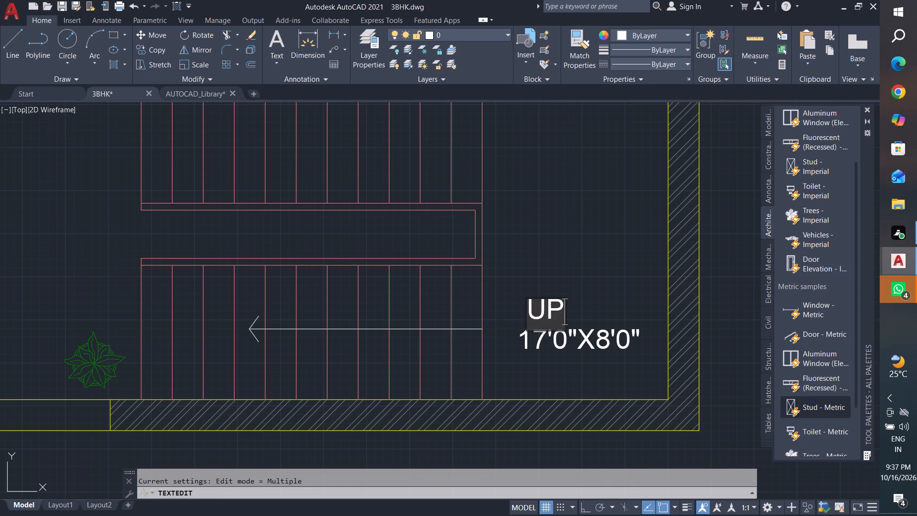
left_click(618, 311)
key("Escape")
key("Escape")
key("Escape")
key("Escape")
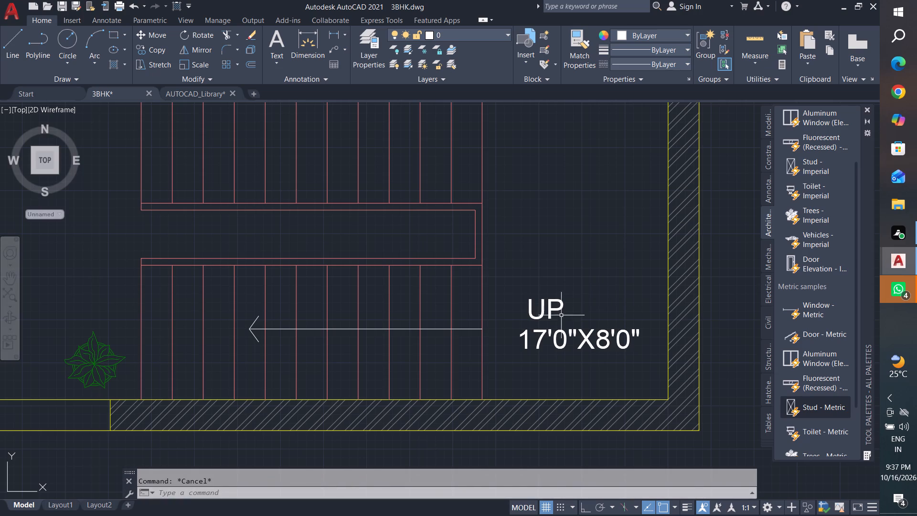
Move the UP text horizontally closer to the staircase, just beside the tail of the direction arrow.
scroll(554, 325, "up", 2)
key("Escape")
key("Escape")
left_click(590, 252)
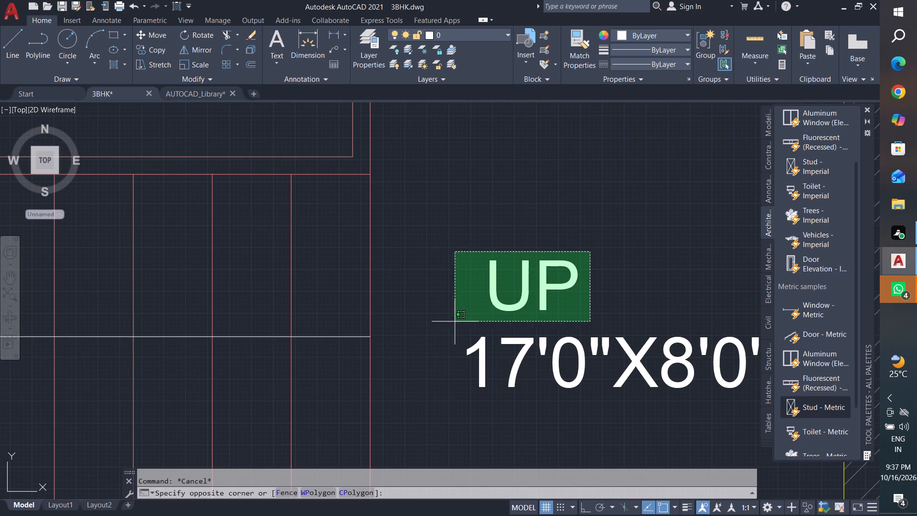
left_click(455, 321)
key("m")
key("Return")
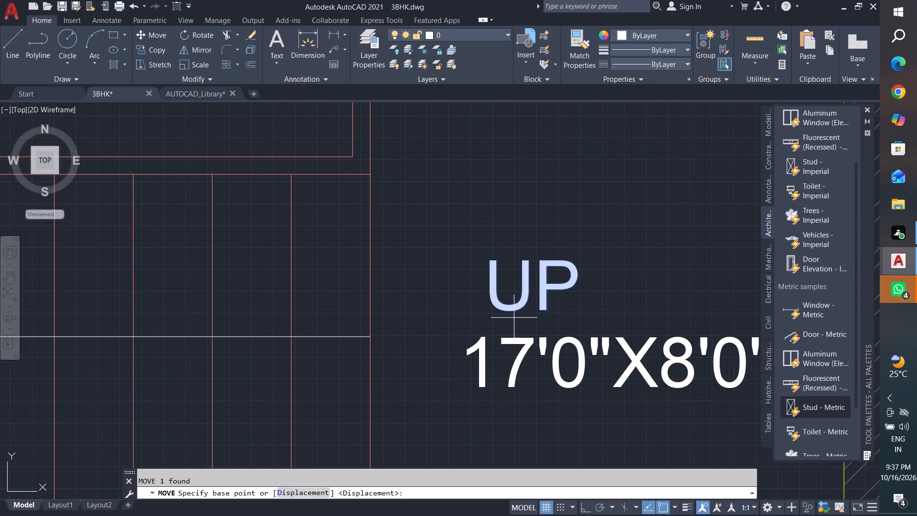
left_click(546, 310)
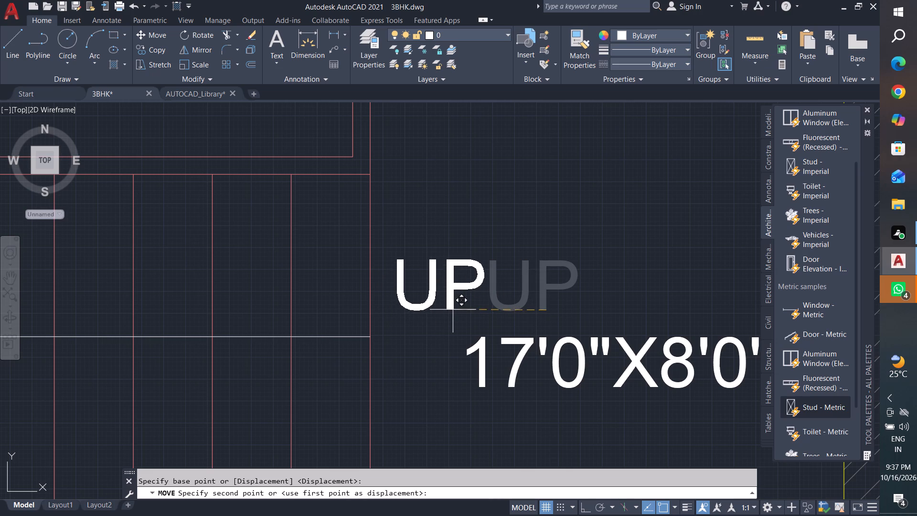
left_click(453, 310)
key("Escape")
key("Escape")
Change the first dimension of the copied size text below UP to 12'0" so it reads 12'0"X8'0".
scroll(485, 395, "down", 2)
middle_click_drag(485, 395, 492, 355)
key("Escape")
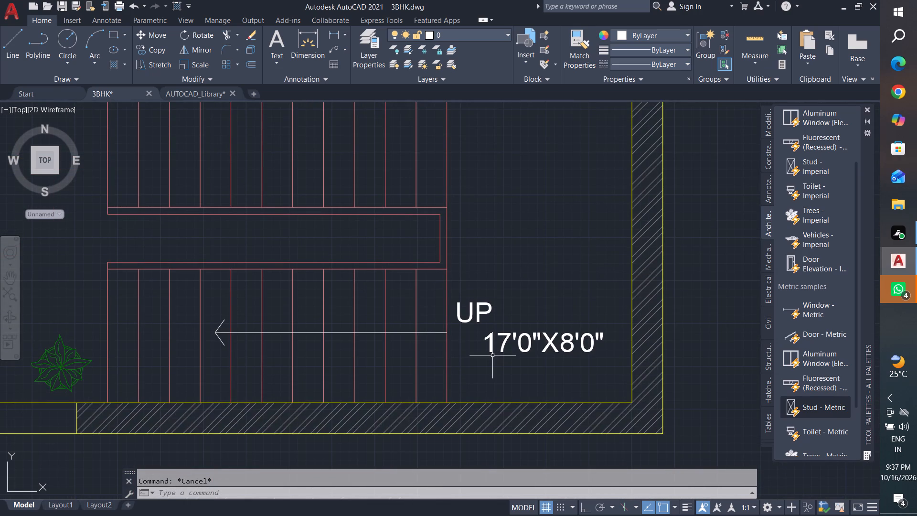
key("Escape")
key("Escape")
key("Escape")
key("Escape")
key("Escape")
key("Escape")
key("Escape")
key("Escape")
key("Escape")
double_click(509, 335)
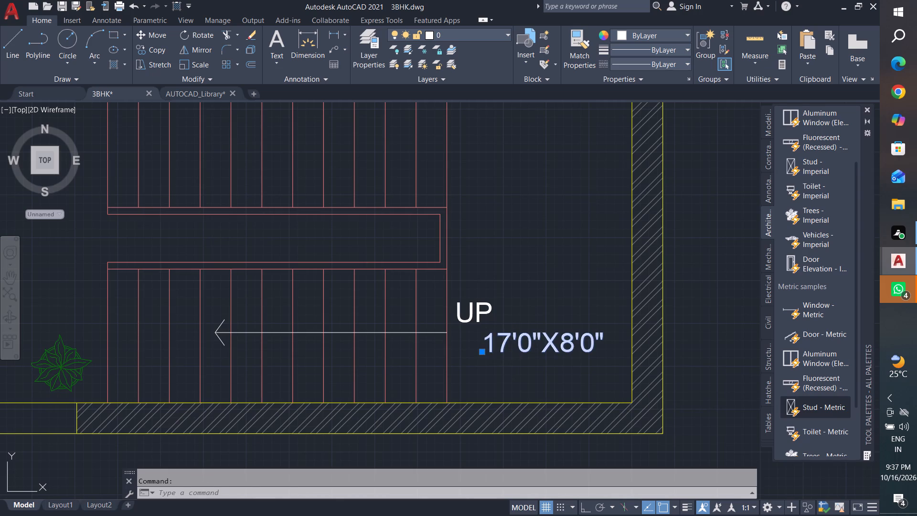
scroll(509, 337, "up", 3)
left_click(509, 337)
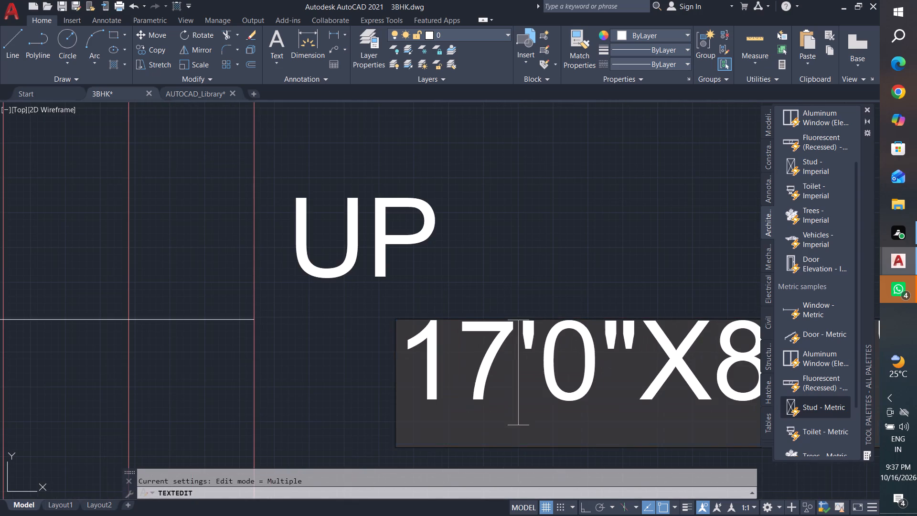
key("BackSpace")
key("2")
left_click(551, 250)
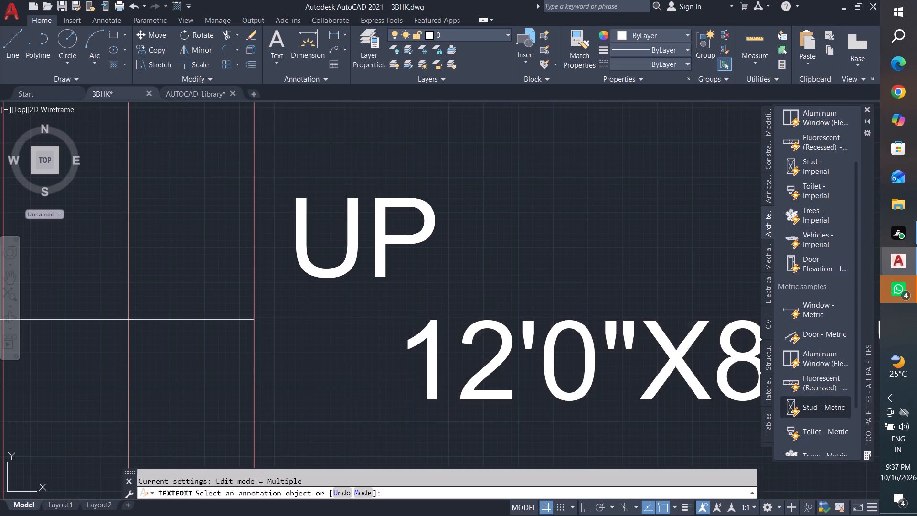
scroll(509, 384, "down", 2)
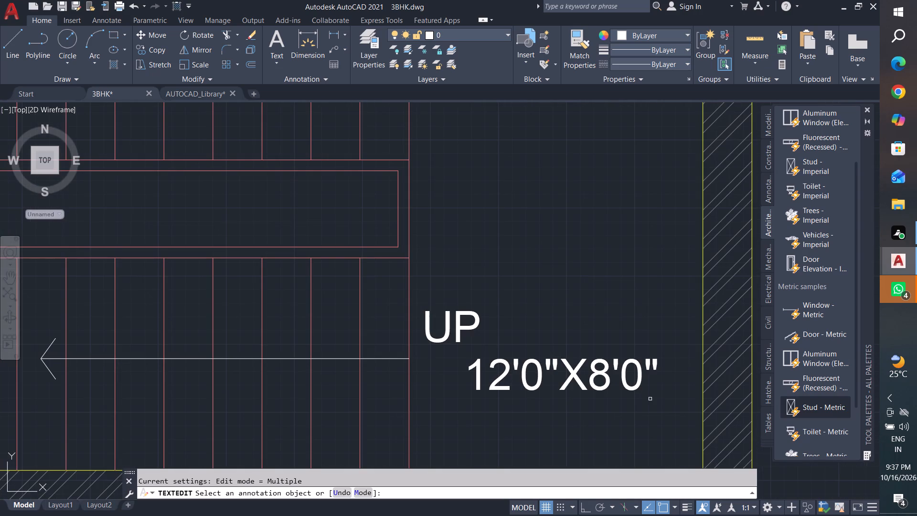
key("Escape")
key("Escape")
key("Escape")
key("Escape")
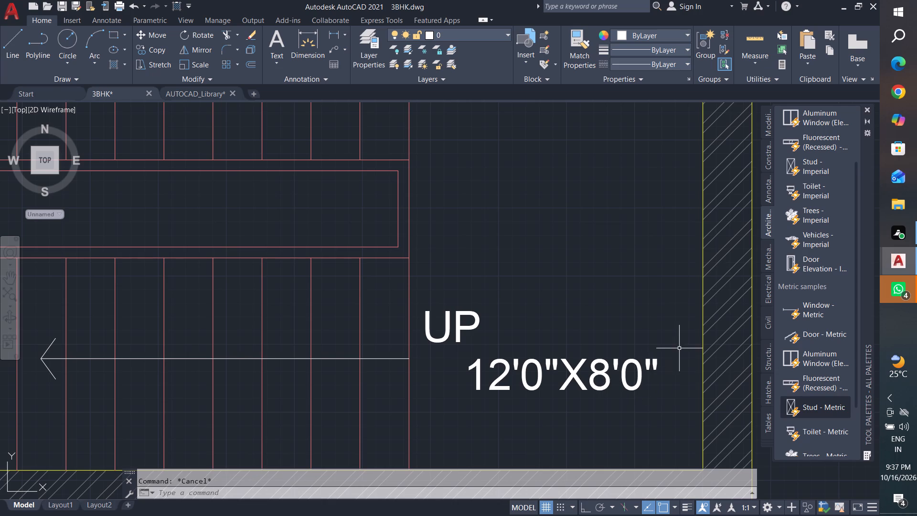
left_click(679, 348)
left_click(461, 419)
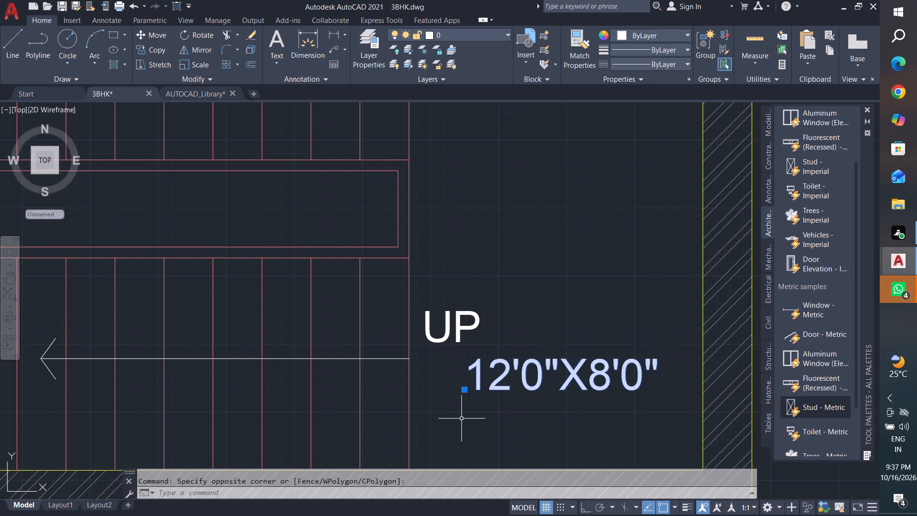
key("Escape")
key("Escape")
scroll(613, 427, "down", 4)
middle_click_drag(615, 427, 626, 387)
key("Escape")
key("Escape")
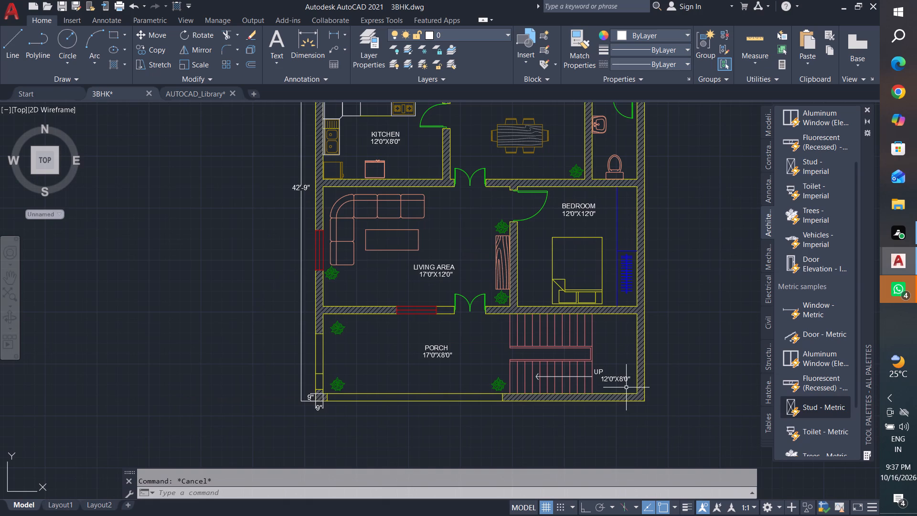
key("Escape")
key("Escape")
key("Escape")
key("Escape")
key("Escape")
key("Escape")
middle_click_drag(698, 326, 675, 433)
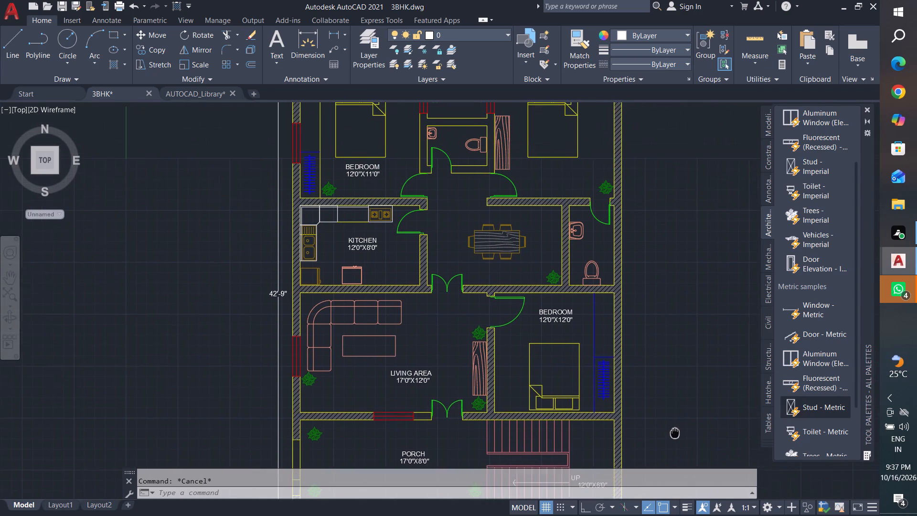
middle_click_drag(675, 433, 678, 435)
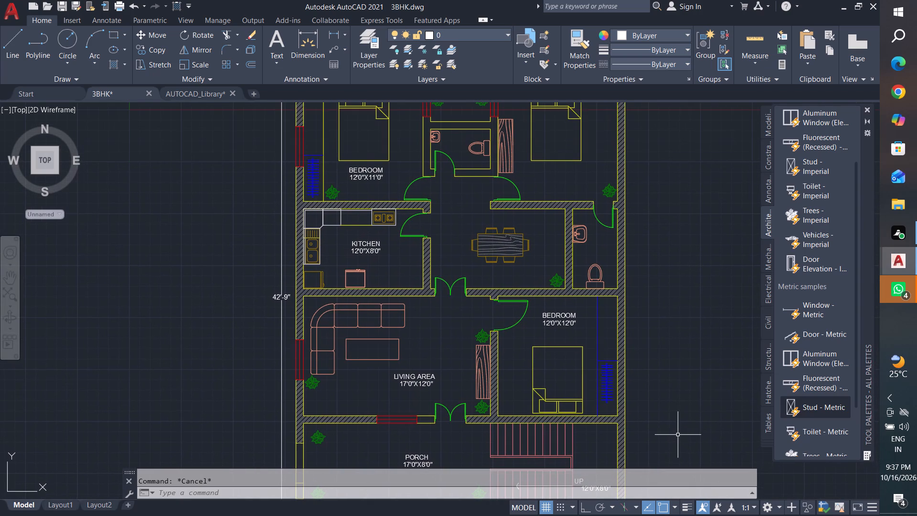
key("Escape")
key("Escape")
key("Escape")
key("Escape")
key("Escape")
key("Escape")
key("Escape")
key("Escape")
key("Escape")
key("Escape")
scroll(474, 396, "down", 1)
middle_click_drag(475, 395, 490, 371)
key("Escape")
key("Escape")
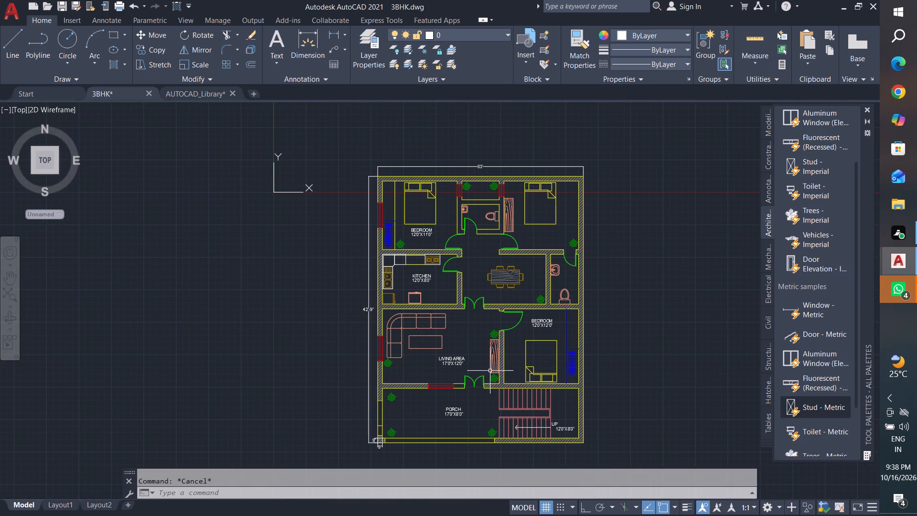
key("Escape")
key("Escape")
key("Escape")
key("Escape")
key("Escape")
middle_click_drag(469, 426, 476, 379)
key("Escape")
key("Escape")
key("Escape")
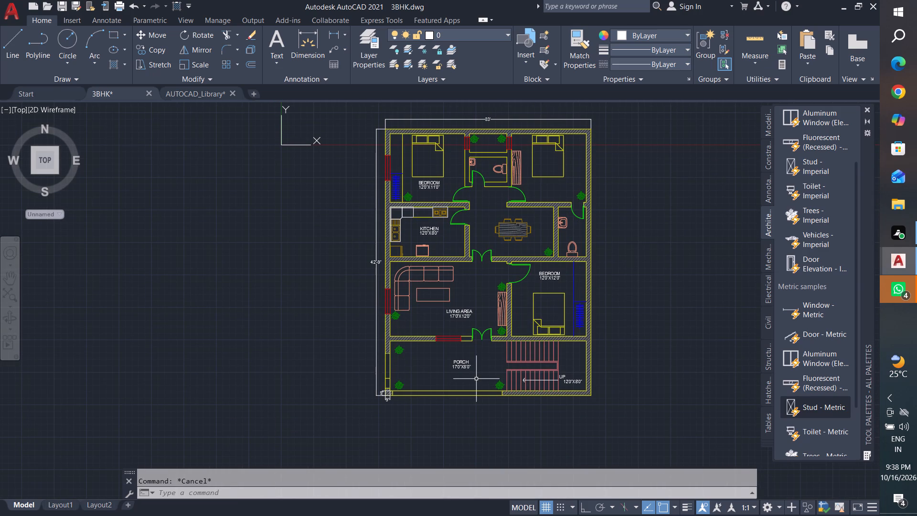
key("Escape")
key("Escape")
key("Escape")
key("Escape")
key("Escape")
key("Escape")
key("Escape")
Examine the whole floor plan room by room, from the porch and staircase to the bedrooms, checking the furniture, labels and sizes.
scroll(482, 350, "up", 1)
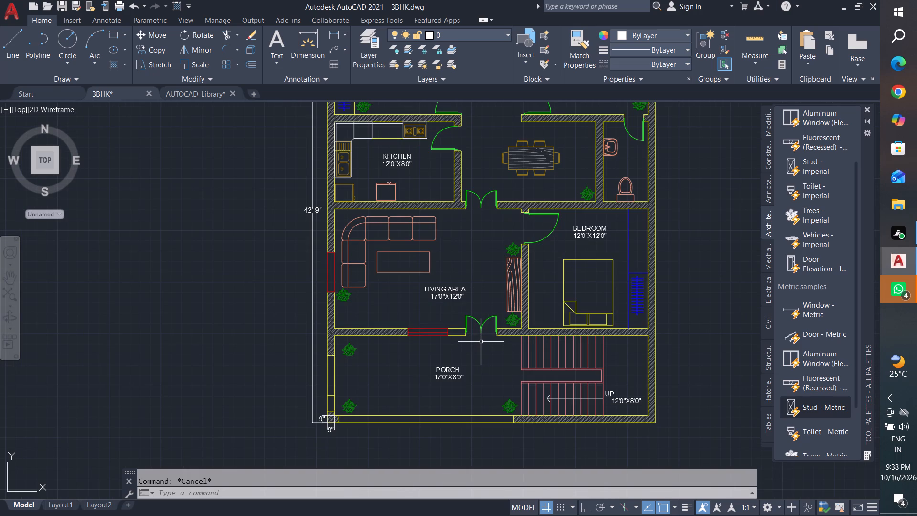
key("Escape")
key("Escape")
key("Escape")
scroll(501, 413, "down", 2)
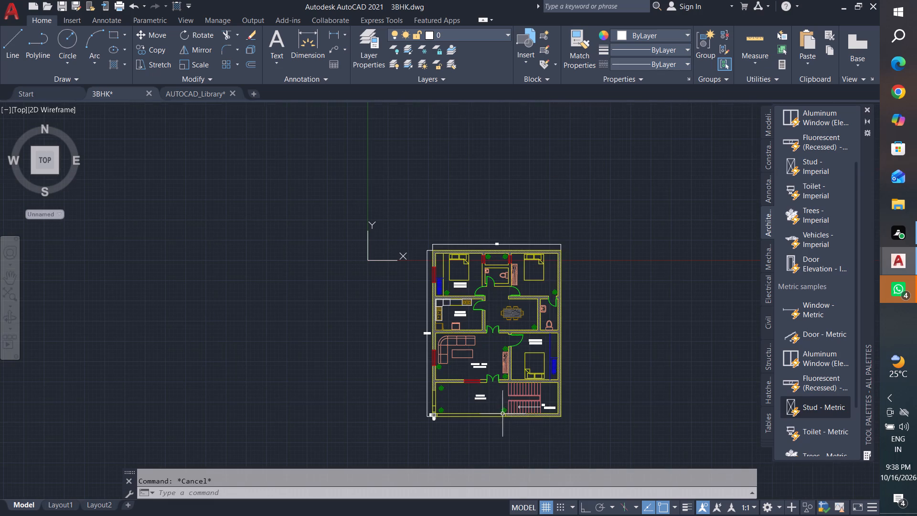
key("Escape")
key("Escape")
scroll(559, 421, "up", 2)
middle_click_drag(633, 254, 650, 312)
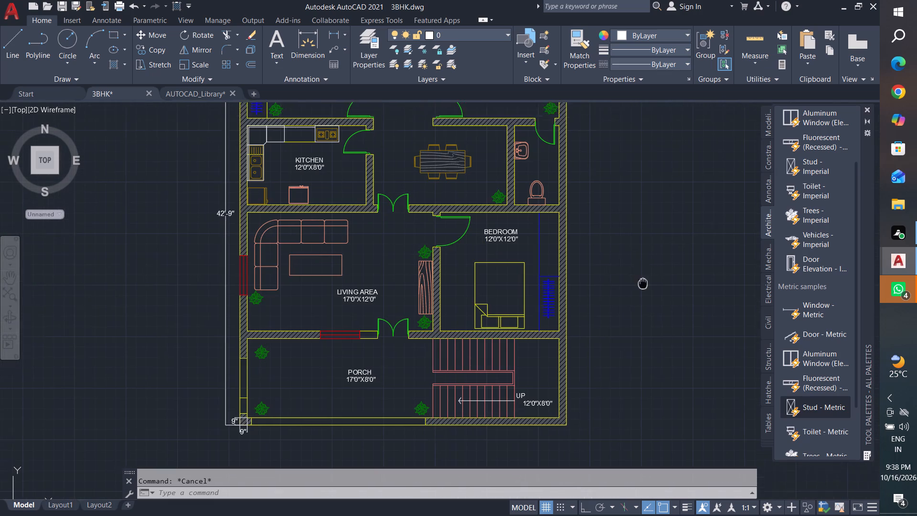
middle_click_drag(650, 312, 689, 415)
middle_click_drag(667, 284, 680, 333)
key("Escape")
key("Escape")
key("Escape")
key("Escape")
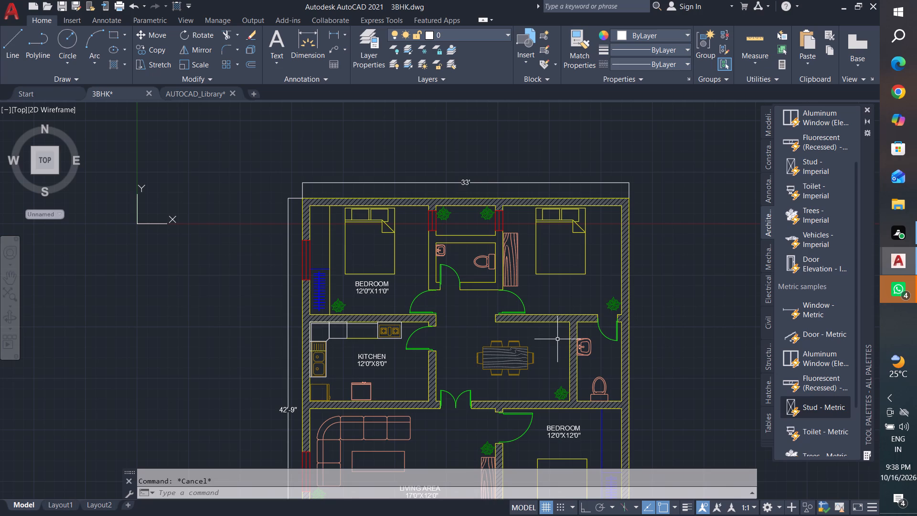
key("Escape")
key("Escape")
key("Escape")
key("Escape")
key("Escape")
key("Escape")
key("Escape")
key("Escape")
key("Escape")
key("Escape")
scroll(310, 288, "up", 2)
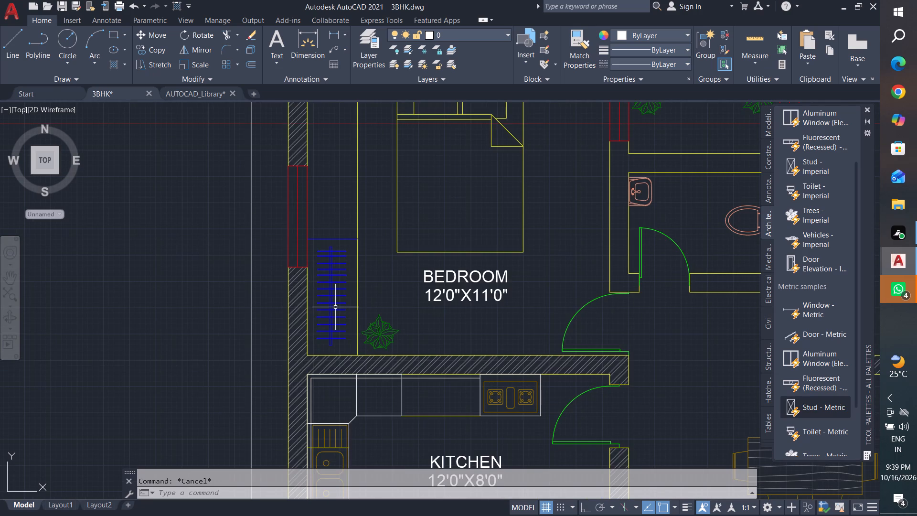
scroll(340, 354, "down", 1)
middle_click_drag(505, 354, 372, 369)
key("Escape")
key("Escape")
key("Escape")
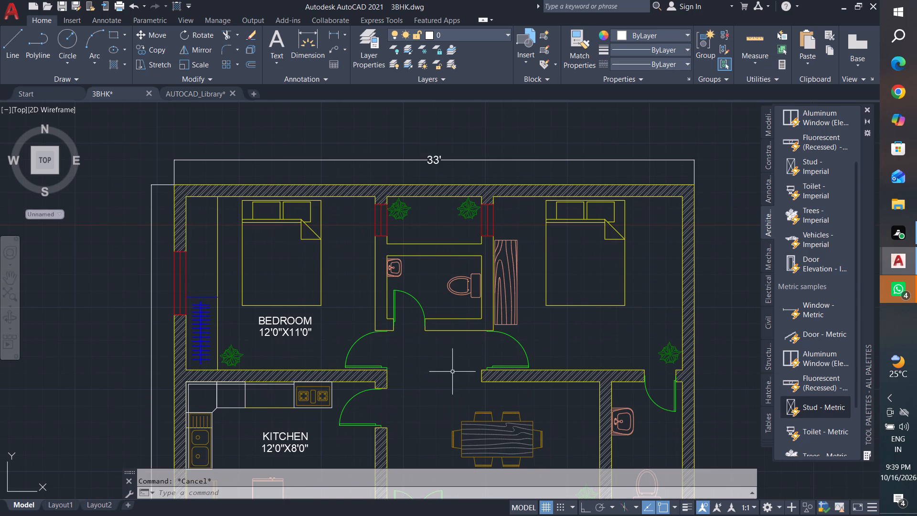
scroll(544, 369, "down", 1)
middle_click_drag(544, 369, 553, 281)
key("Escape")
key("Escape")
key("Escape")
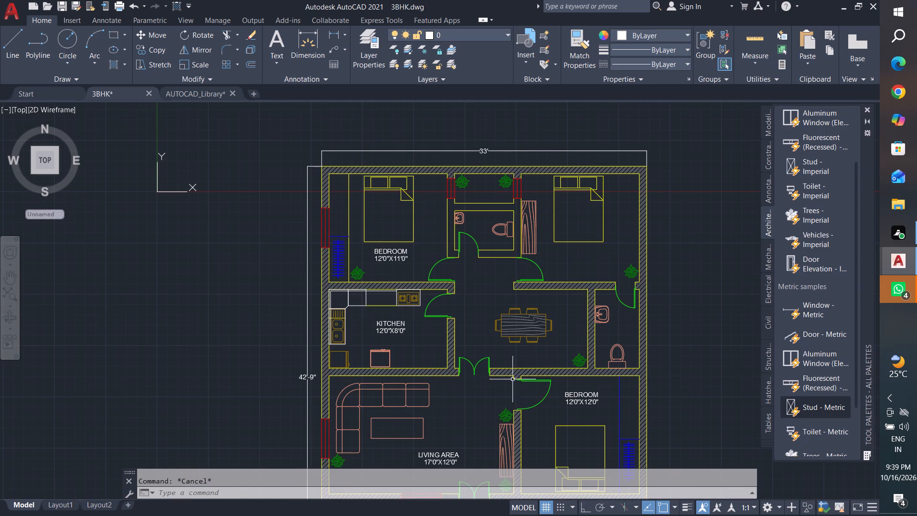
key("Escape")
middle_click_drag(481, 398, 487, 387)
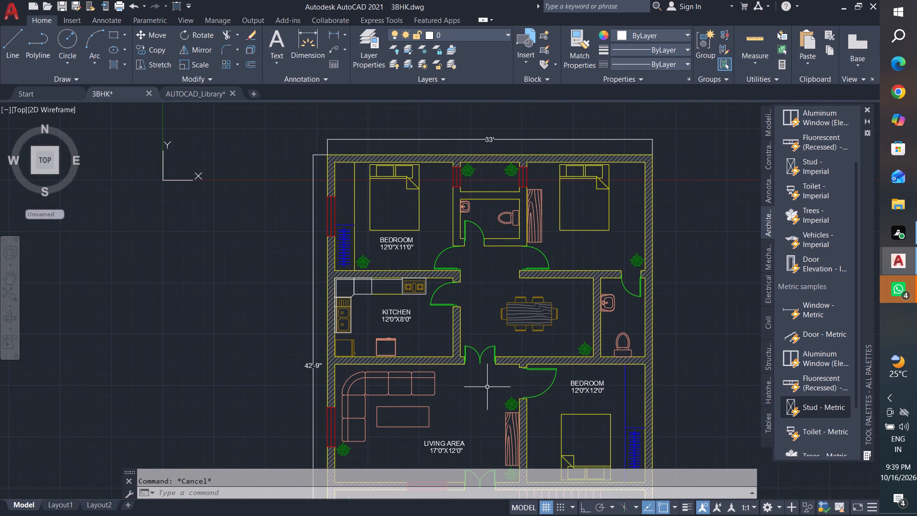
key("Escape")
key("Escape")
middle_click_drag(486, 391, 508, 321)
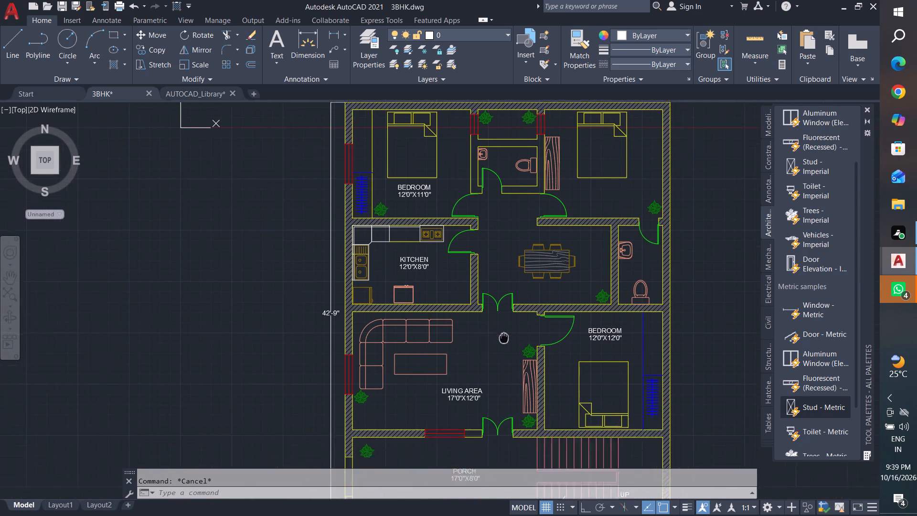
middle_click_drag(508, 321, 513, 297)
scroll(481, 427, "down", 2)
middle_click_drag(481, 427, 457, 377)
scroll(462, 402, "up", 1)
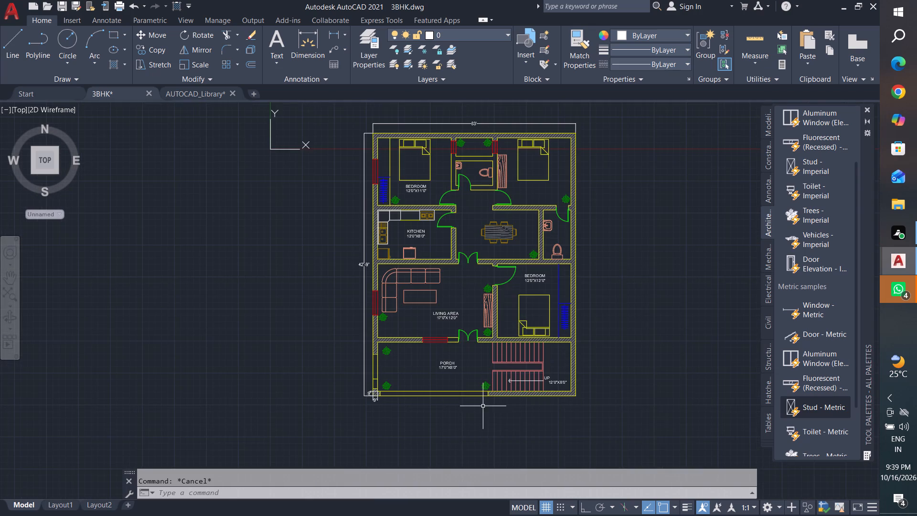
middle_click_drag(483, 406, 477, 435)
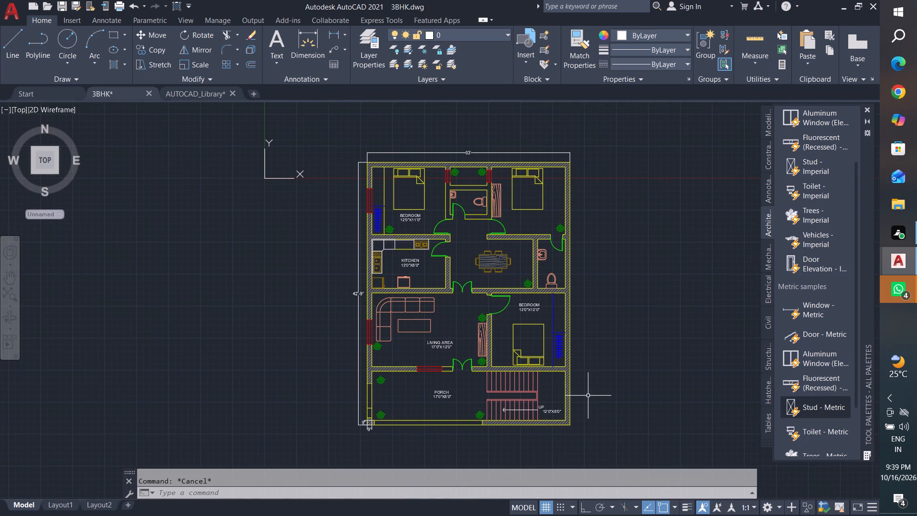
scroll(588, 395, "up", 1)
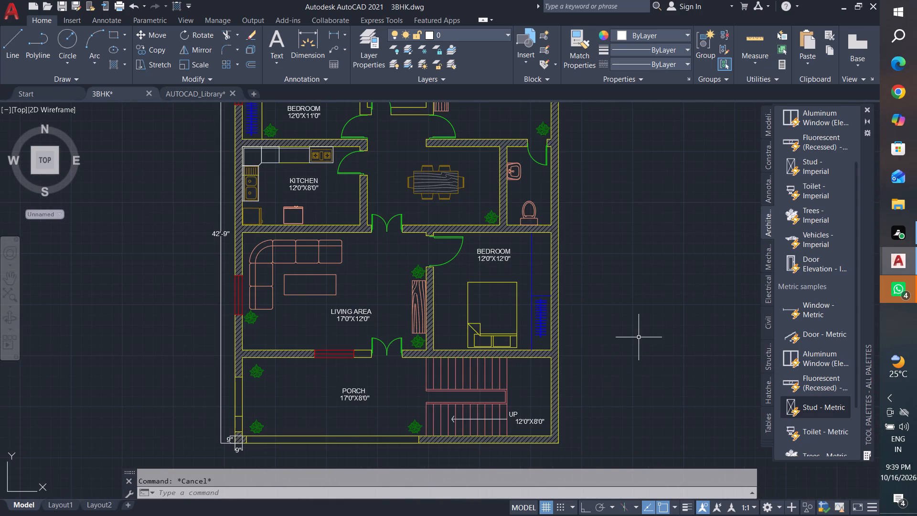
scroll(644, 331, "down", 1)
middle_click_drag(641, 309, 650, 318)
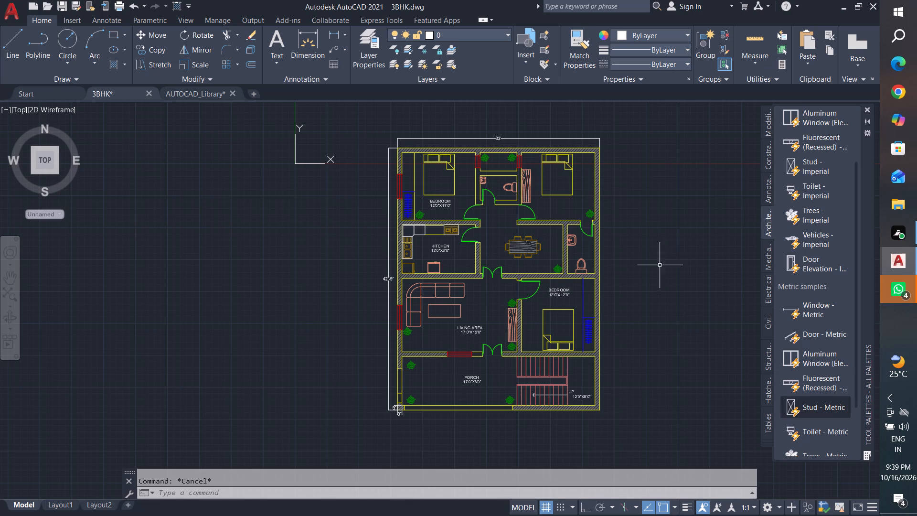
middle_click_drag(656, 272, 637, 290)
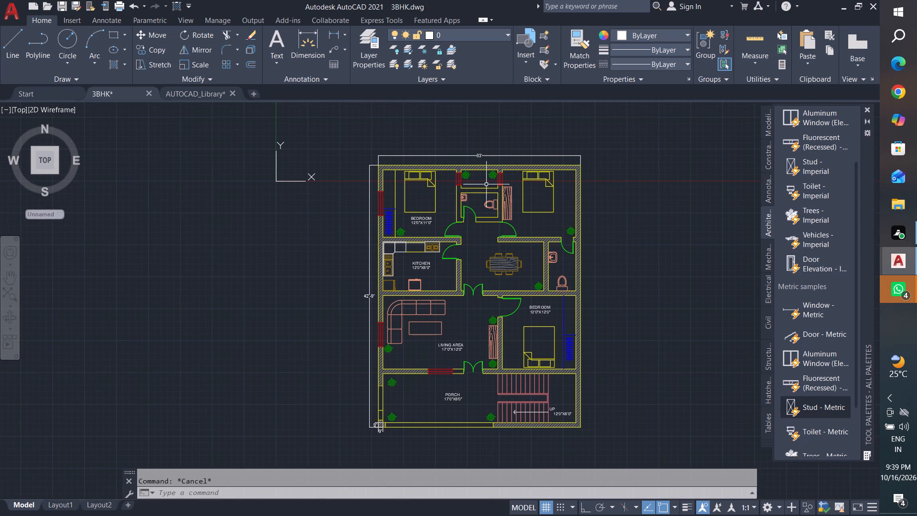
scroll(489, 166, "up", 1)
middle_click_drag(500, 167, 506, 122)
scroll(499, 217, "down", 1)
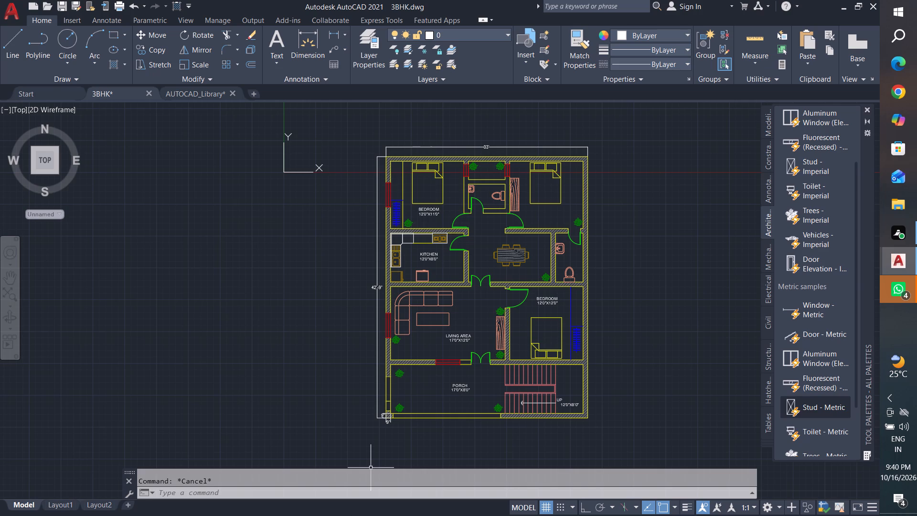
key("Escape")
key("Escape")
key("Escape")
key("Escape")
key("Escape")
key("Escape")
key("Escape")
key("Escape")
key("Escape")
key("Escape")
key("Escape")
Save the 3BHK drawing.
key("ctrl+s")
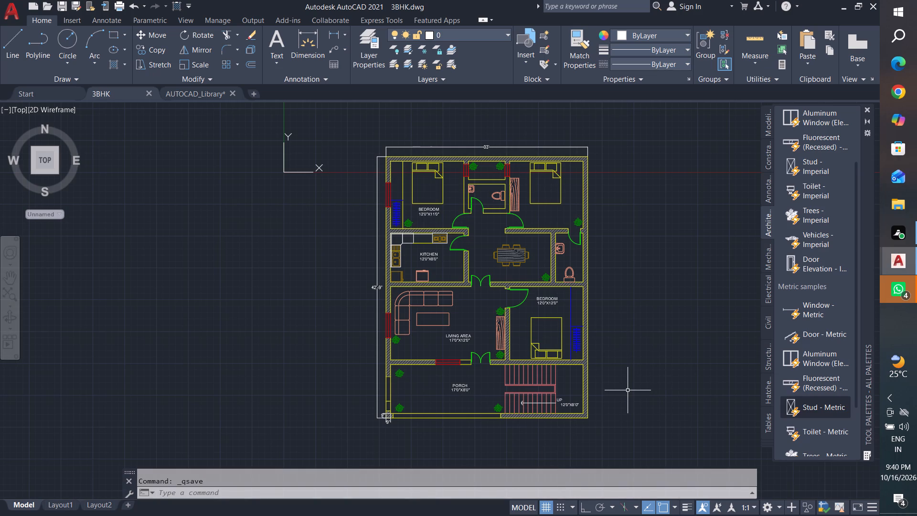
key("ctrl+s")
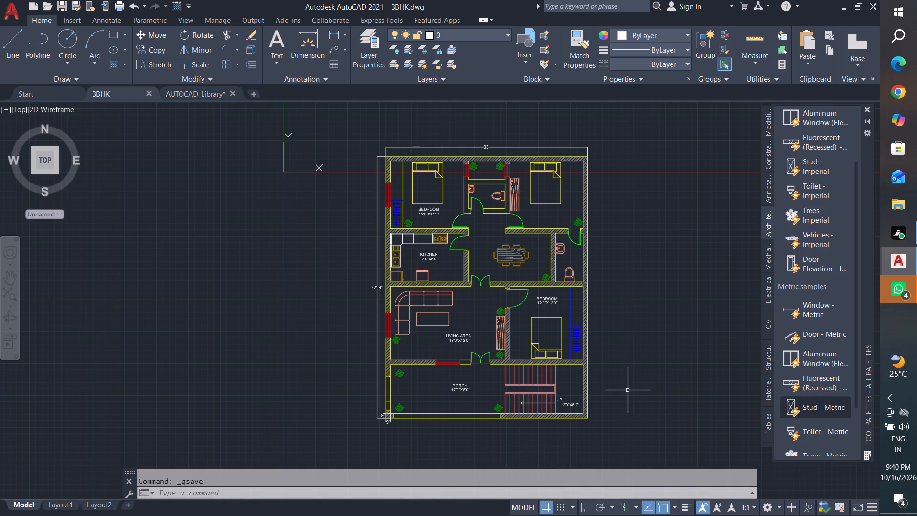